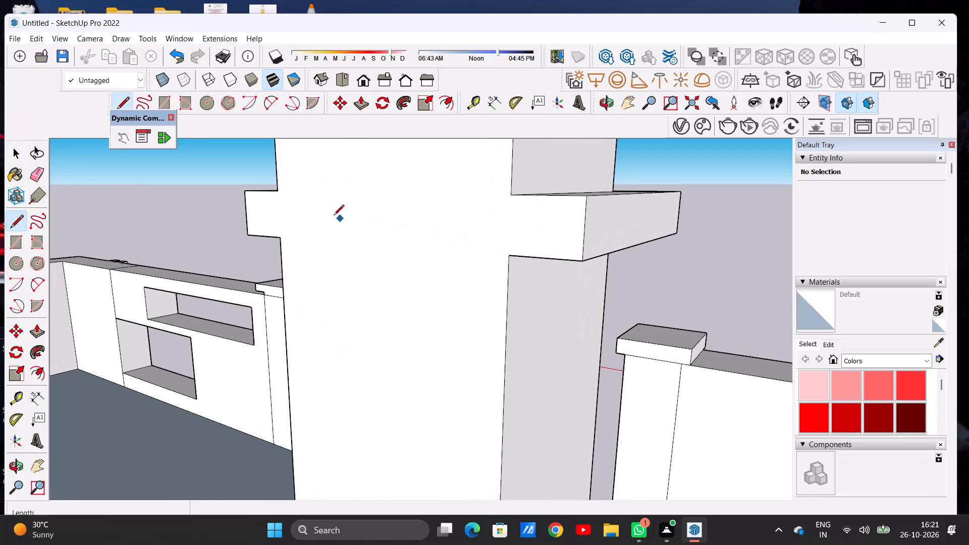
Draw the band's upper and lower edges, about 1' 4" each, across the window-side column's rear face, facing the house.
{"action": "left_click", "coordinate": [280, 191]}
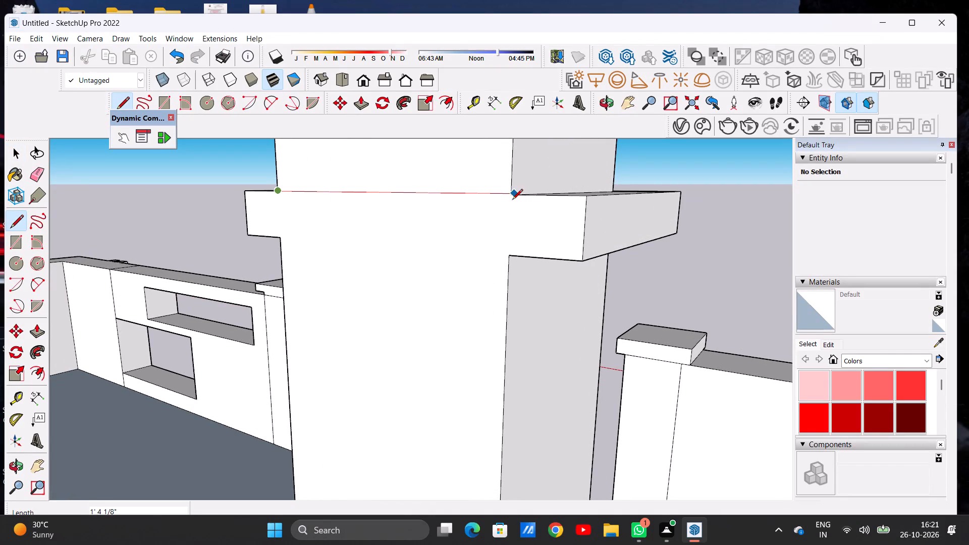
{"action": "left_click", "coordinate": [509, 196]}
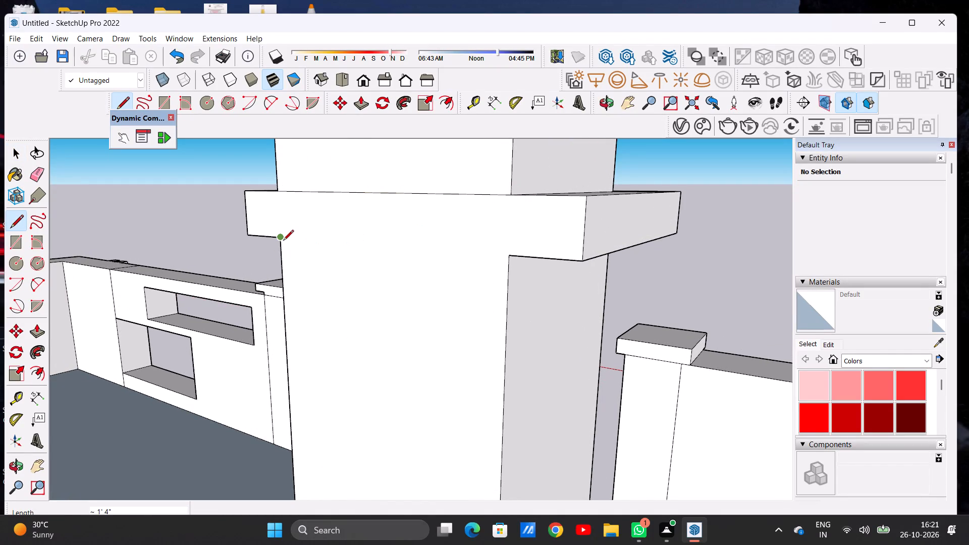
{"action": "left_click", "coordinate": [282, 241]}
{"action": "left_click", "coordinate": [511, 251]}
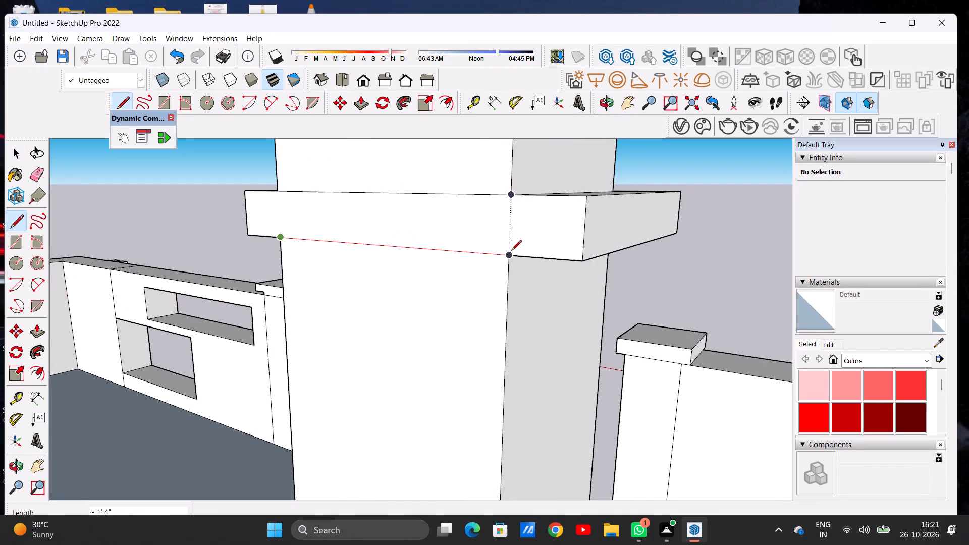
{"action": "key", "text": "space"}
Push/Pull the band on the window-side column's rear side about 2 13/16" outward, including the ends of the side projections.
{"action": "scroll", "coordinate": [423, 241], "scroll_direction": "down", "scroll_amount": 7}
{"action": "middle_click_drag", "start_coordinate": [440, 252], "coordinate": [347, 284]}
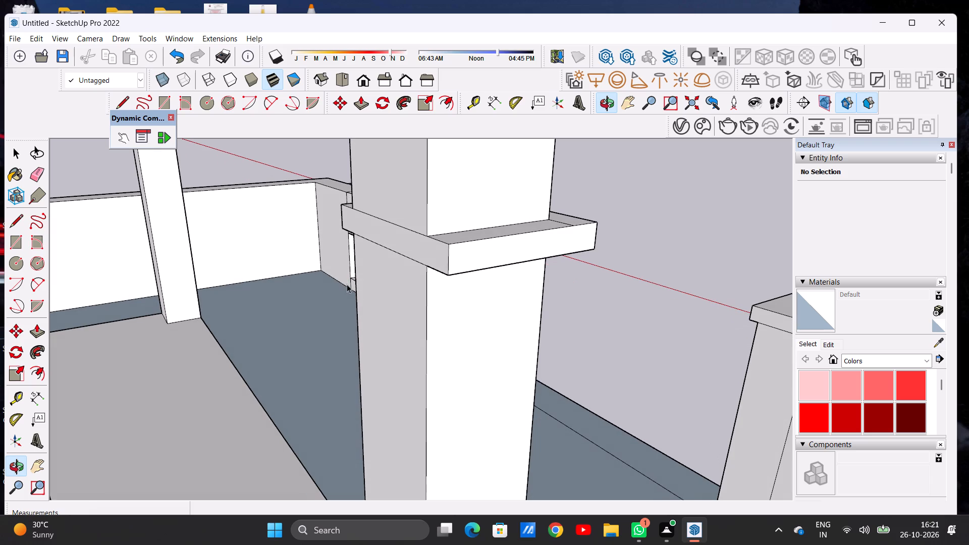
{"action": "key", "text": "p"}
{"action": "left_click", "coordinate": [428, 246]}
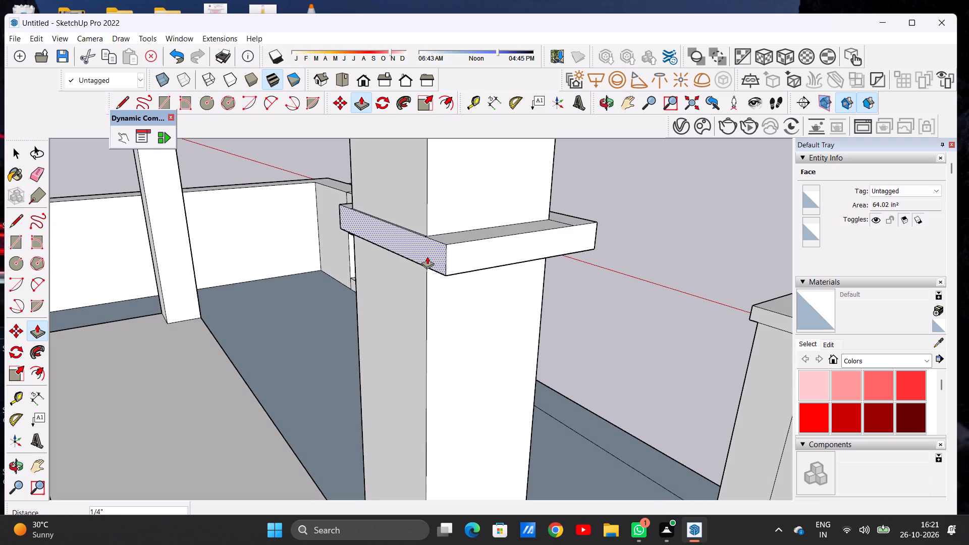
{"action": "left_click", "coordinate": [403, 259]}
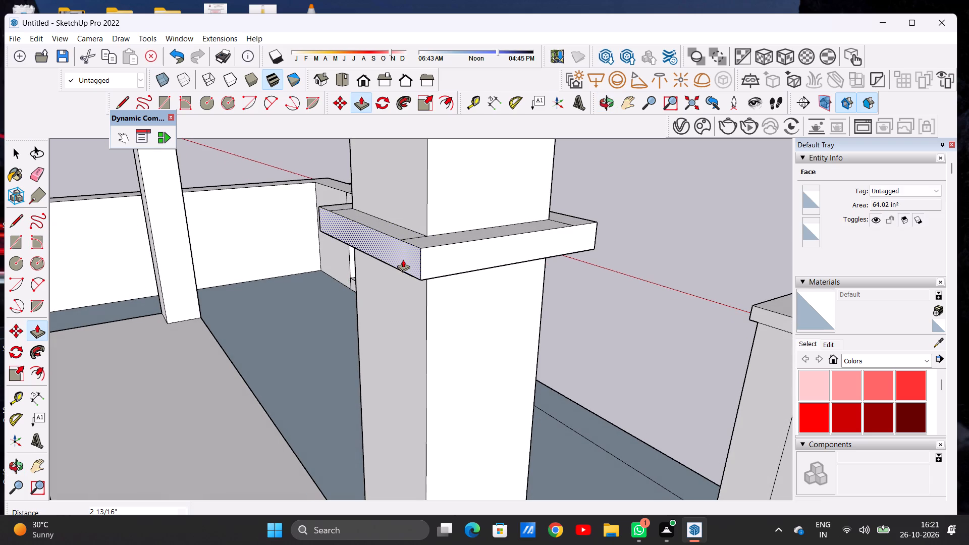
{"action": "key", "text": "space"}
Examine the finished column bands, the whole front elevation and the compound wall's gate opening.
{"action": "scroll", "coordinate": [375, 256], "scroll_direction": "down", "scroll_amount": 8}
{"action": "middle_click_drag", "start_coordinate": [469, 264], "coordinate": [254, 254]}
{"action": "scroll", "coordinate": [311, 255], "scroll_direction": "down", "scroll_amount": 6}
{"action": "middle_click_drag", "start_coordinate": [425, 257], "coordinate": [415, 255]}
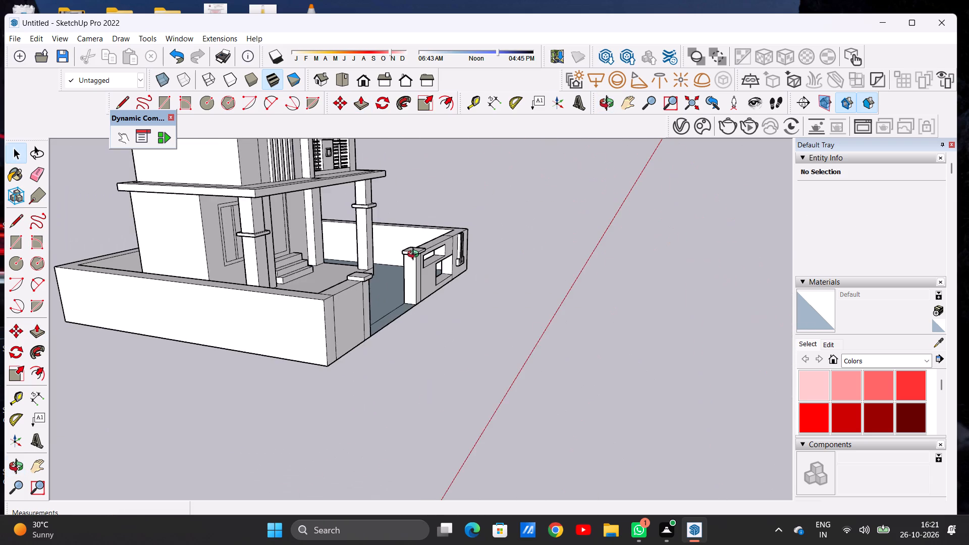
{"action": "middle_click_drag", "start_coordinate": [415, 255], "coordinate": [204, 229]}
{"action": "middle_click", "coordinate": [201, 229]}
{"action": "scroll", "coordinate": [341, 257], "scroll_direction": "down", "scroll_amount": 6}
{"action": "middle_click_drag", "start_coordinate": [396, 278], "coordinate": [337, 264]}
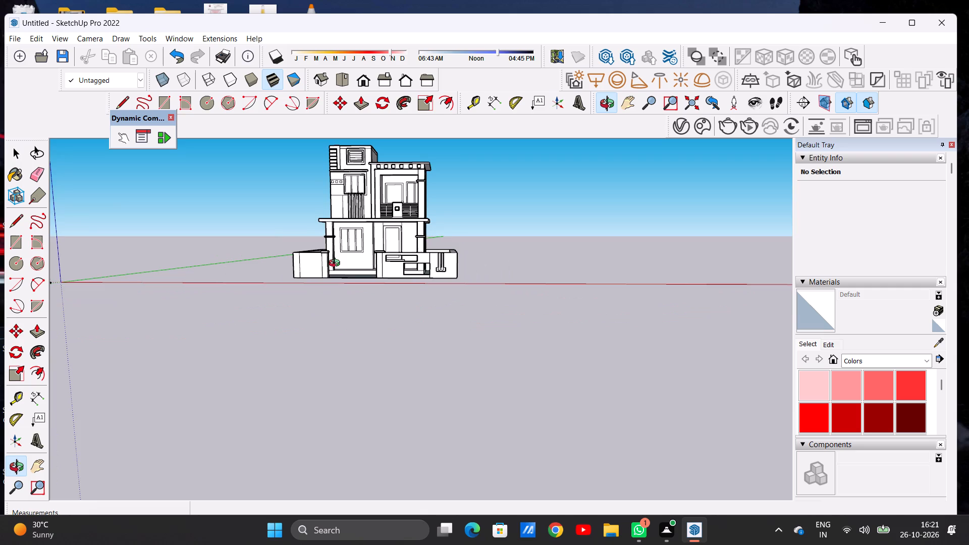
{"action": "middle_click_drag", "start_coordinate": [337, 264], "coordinate": [344, 274]}
{"action": "scroll", "coordinate": [349, 263], "scroll_direction": "up", "scroll_amount": 4}
{"action": "middle_click_drag", "start_coordinate": [351, 263], "coordinate": [343, 357]}
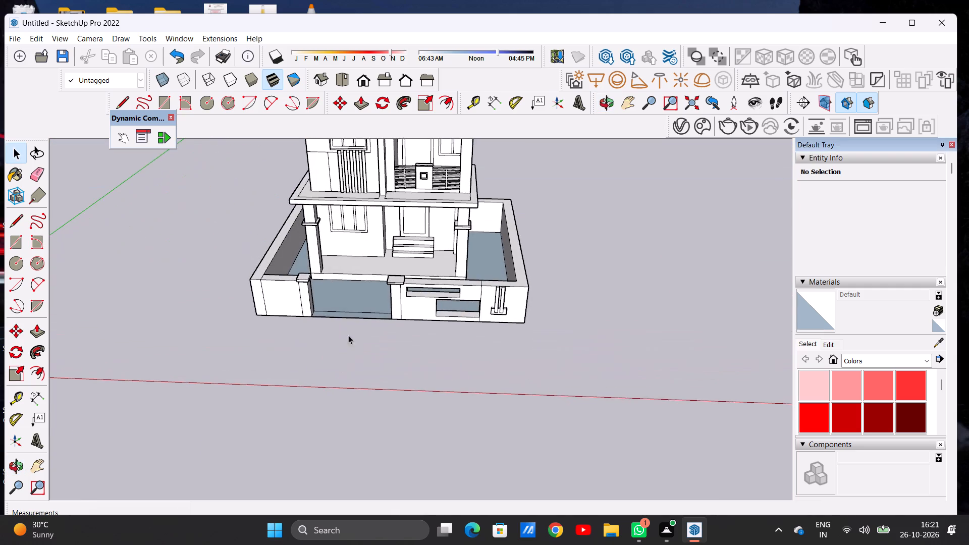
{"action": "scroll", "coordinate": [351, 330], "scroll_direction": "up", "scroll_amount": 5}
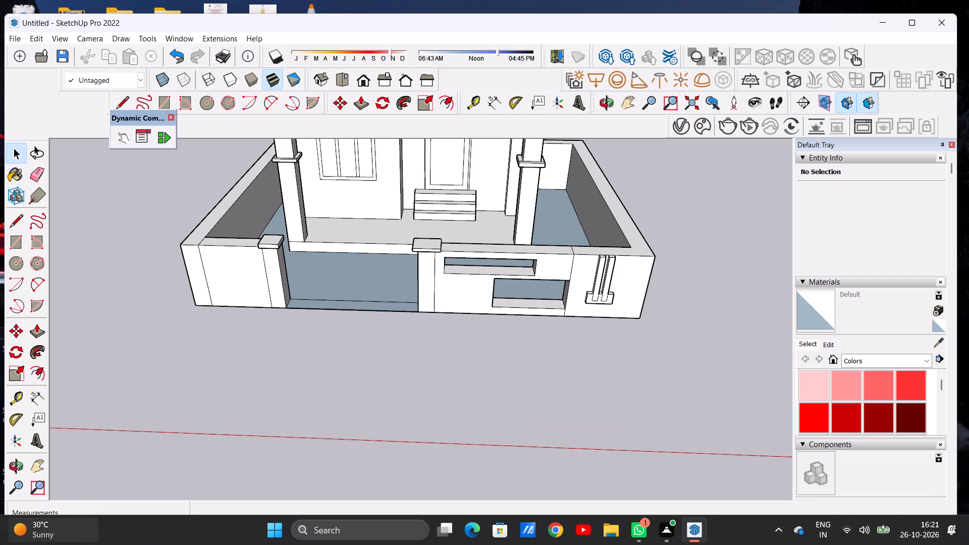
{"action": "scroll", "coordinate": [332, 378], "scroll_direction": "down", "scroll_amount": 2}
{"action": "scroll", "coordinate": [378, 384], "scroll_direction": "down", "scroll_amount": 5}
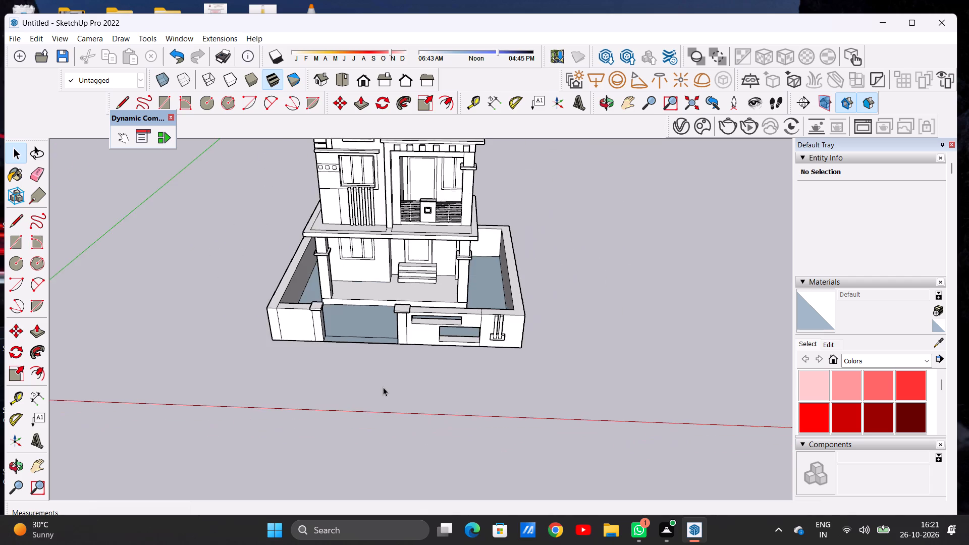
Draw a line about 9' 5 9/16" long between the gate pillars, dividing the floor strip of the gate opening lengthwise.
{"action": "scroll", "coordinate": [372, 314], "scroll_direction": "up", "scroll_amount": 8}
{"action": "middle_click_drag", "start_coordinate": [320, 353], "coordinate": [346, 397]}
{"action": "scroll", "coordinate": [394, 380], "scroll_direction": "up", "scroll_amount": 2}
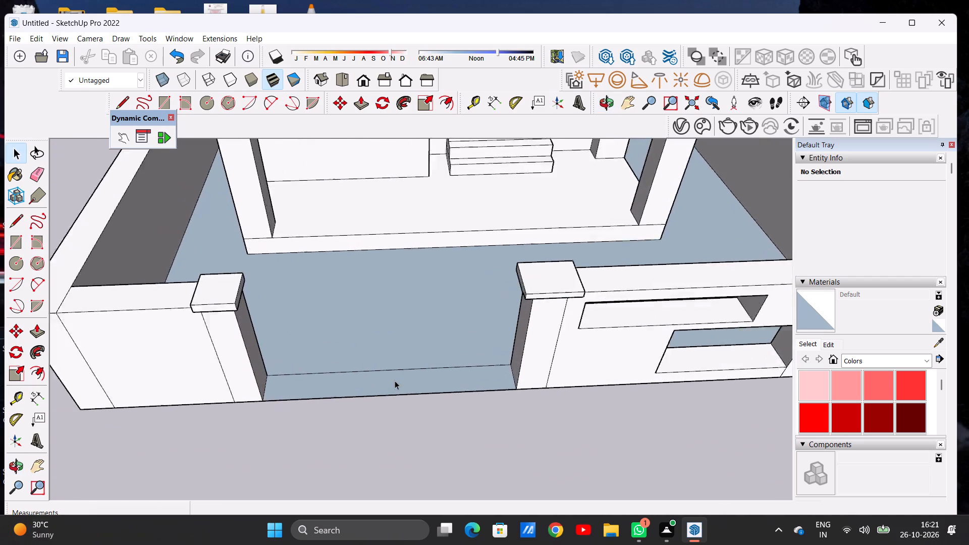
{"action": "scroll", "coordinate": [395, 380], "scroll_direction": "up", "scroll_amount": 4}
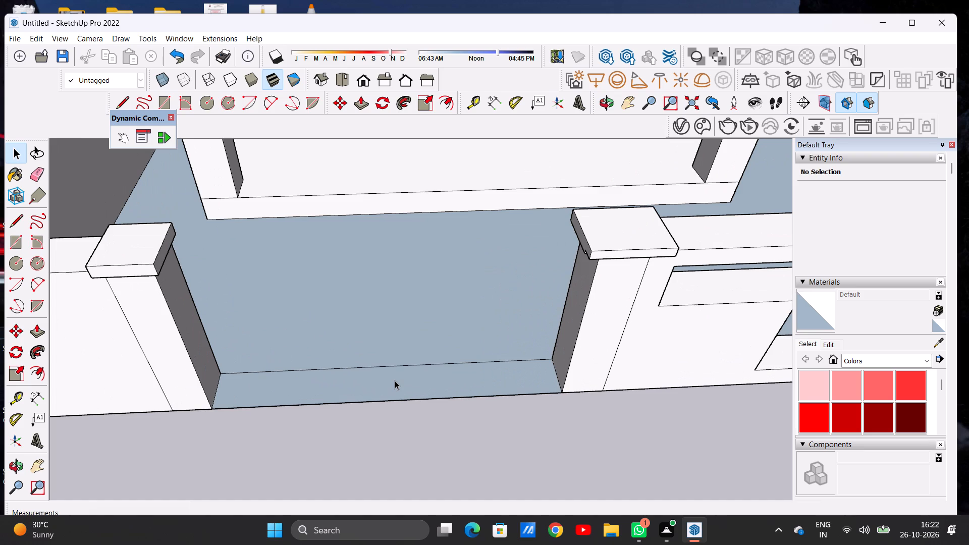
{"action": "key", "text": "l"}
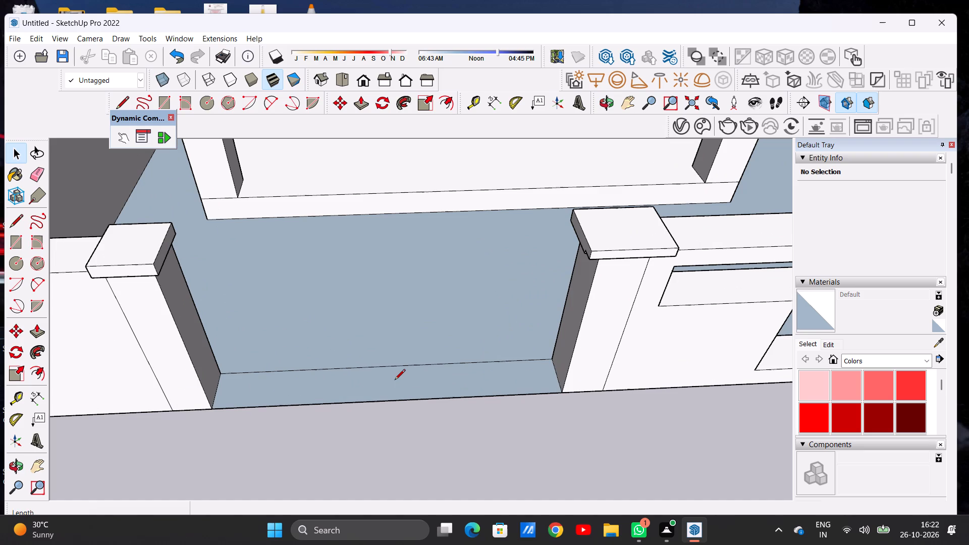
{"action": "scroll", "coordinate": [397, 377], "scroll_direction": "down", "scroll_amount": 5}
{"action": "scroll", "coordinate": [405, 386], "scroll_direction": "up", "scroll_amount": 4}
{"action": "scroll", "coordinate": [406, 389], "scroll_direction": "down", "scroll_amount": 2}
{"action": "scroll", "coordinate": [406, 389], "scroll_direction": "up", "scroll_amount": 2}
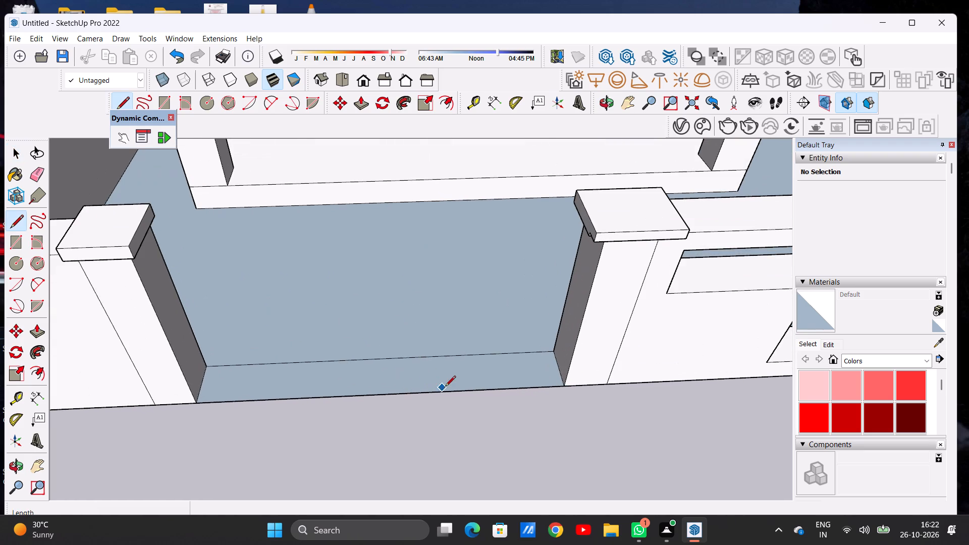
{"action": "middle_click_drag", "start_coordinate": [400, 427], "coordinate": [368, 458]}
{"action": "scroll", "coordinate": [223, 368], "scroll_direction": "up", "scroll_amount": 4}
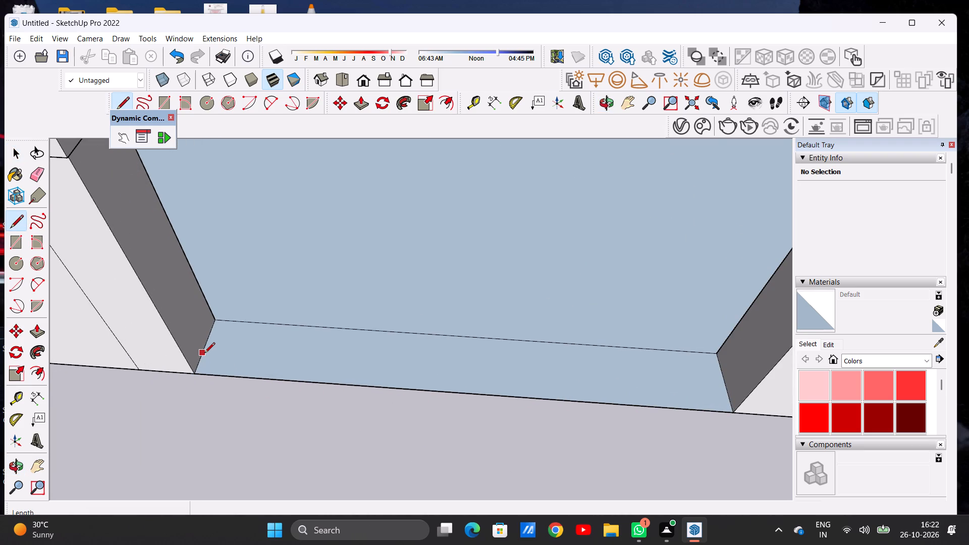
{"action": "left_click", "coordinate": [204, 354]}
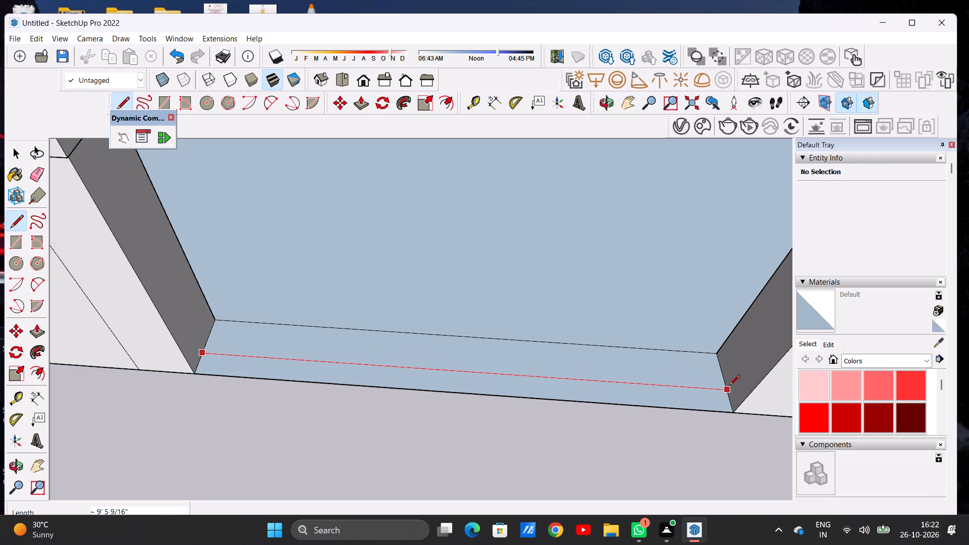
{"action": "left_click", "coordinate": [730, 386]}
{"action": "key", "text": "space"}
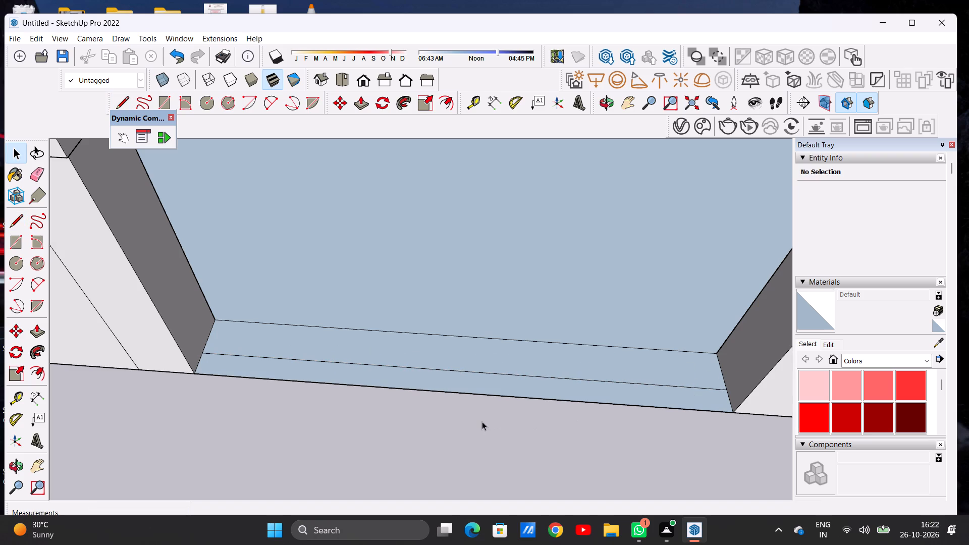
Move the new dividing line in the gate opening slightly inward, toward the house.
{"action": "scroll", "coordinate": [466, 421], "scroll_direction": "down", "scroll_amount": 5}
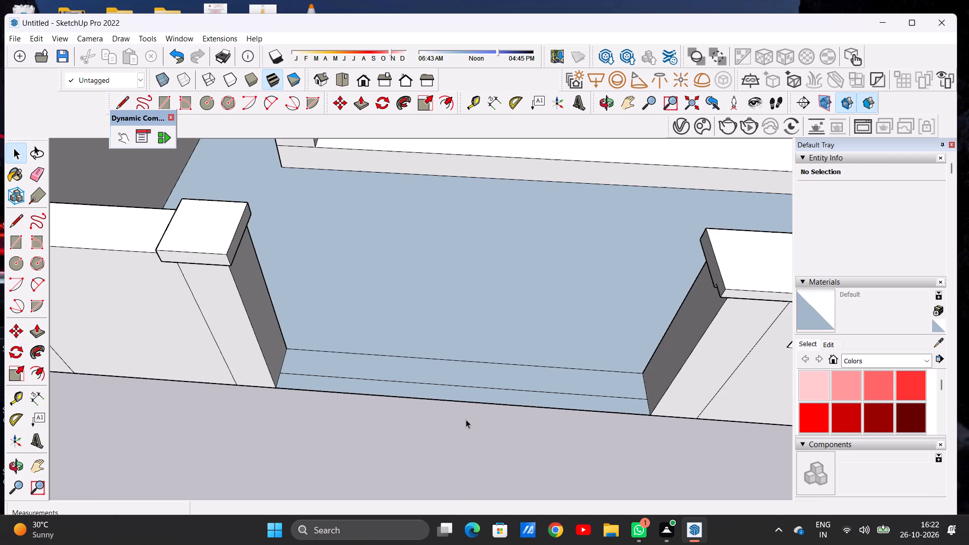
{"action": "scroll", "coordinate": [488, 403], "scroll_direction": "down", "scroll_amount": 3}
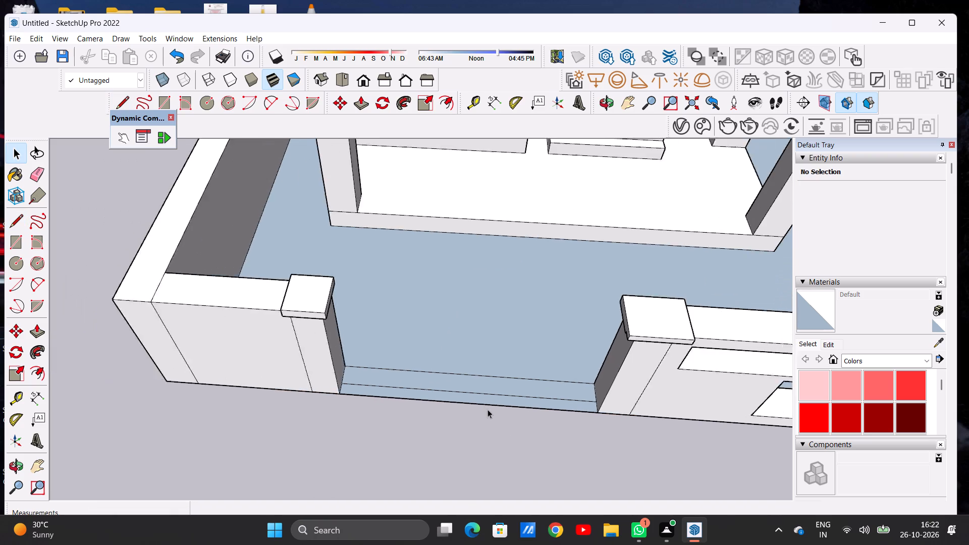
{"action": "scroll", "coordinate": [488, 409], "scroll_direction": "down", "scroll_amount": 3}
{"action": "middle_click_drag", "start_coordinate": [528, 411], "coordinate": [539, 380]}
{"action": "scroll", "coordinate": [562, 384], "scroll_direction": "up", "scroll_amount": 8}
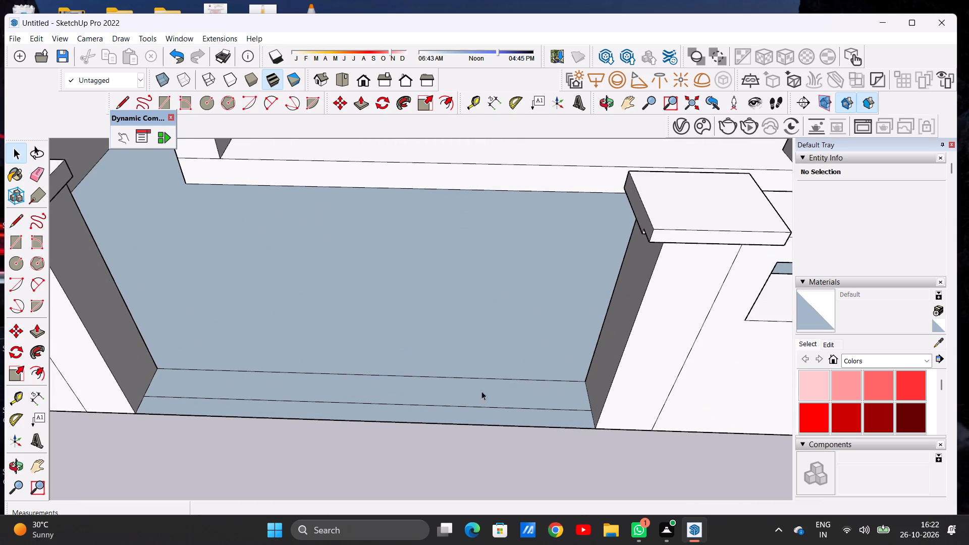
{"action": "scroll", "coordinate": [446, 431], "scroll_direction": "down", "scroll_amount": 3}
{"action": "scroll", "coordinate": [500, 414], "scroll_direction": "down", "scroll_amount": 4}
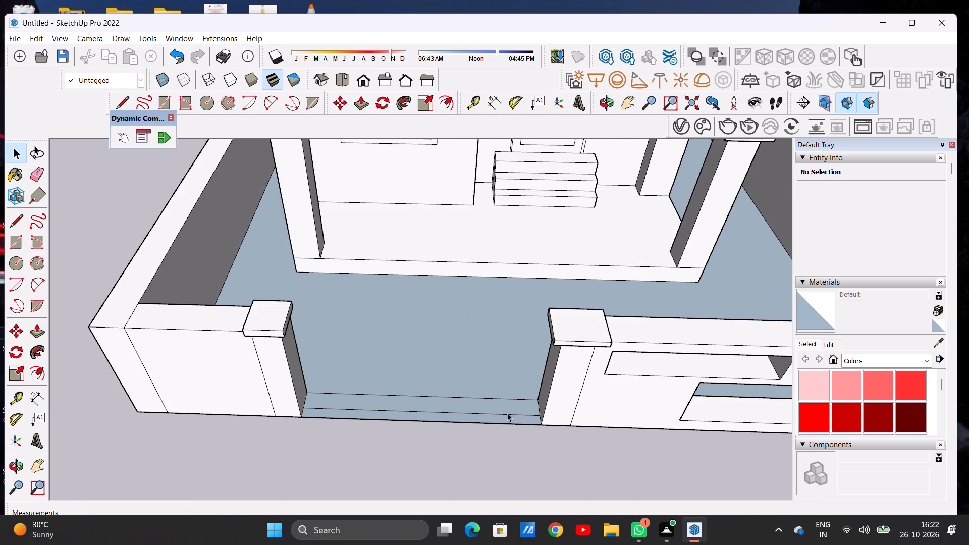
{"action": "scroll", "coordinate": [507, 413], "scroll_direction": "up", "scroll_amount": 6}
{"action": "scroll", "coordinate": [481, 410], "scroll_direction": "down", "scroll_amount": 5}
{"action": "scroll", "coordinate": [512, 412], "scroll_direction": "up", "scroll_amount": 6}
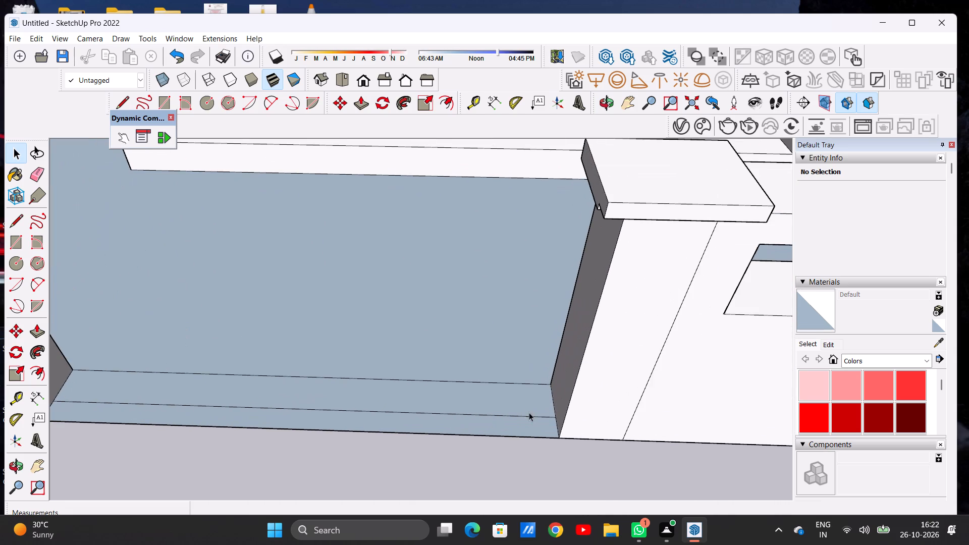
{"action": "scroll", "coordinate": [546, 422], "scroll_direction": "up", "scroll_amount": 6}
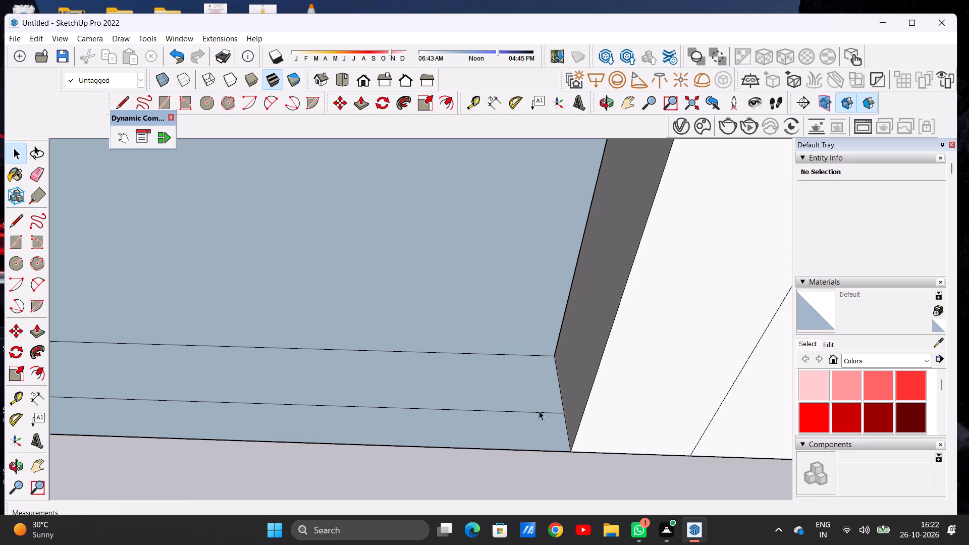
{"action": "scroll", "coordinate": [458, 414], "scroll_direction": "down", "scroll_amount": 12}
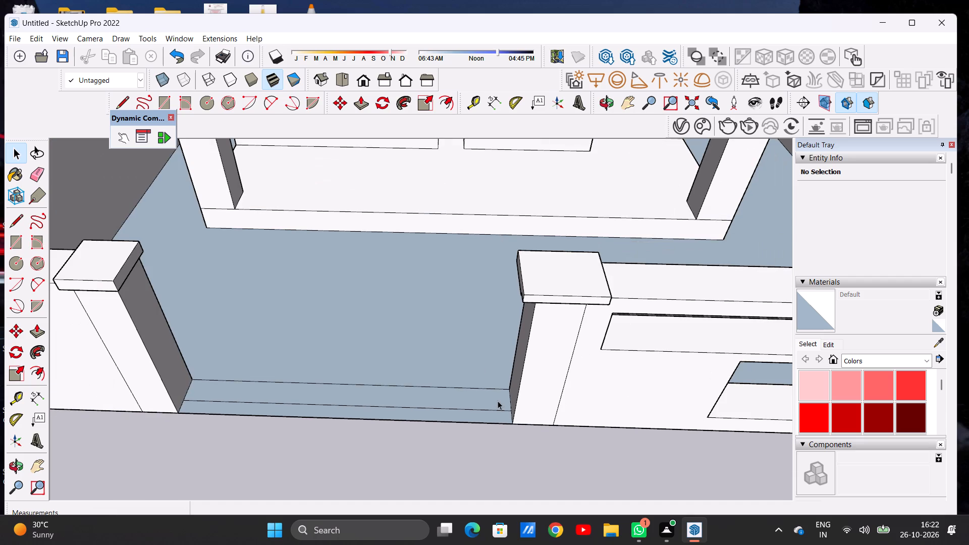
{"action": "scroll", "coordinate": [501, 414], "scroll_direction": "up", "scroll_amount": 7}
{"action": "scroll", "coordinate": [501, 414], "scroll_direction": "down", "scroll_amount": 1}
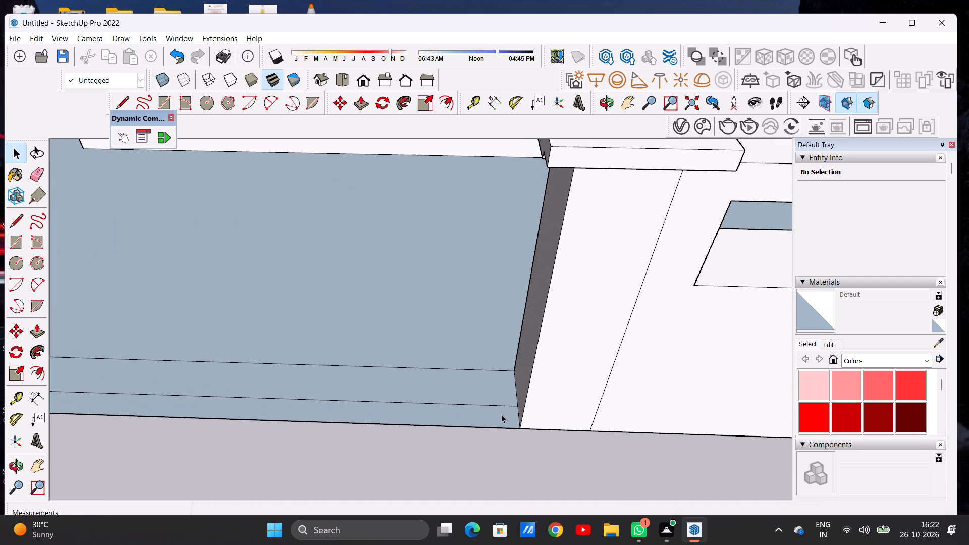
{"action": "scroll", "coordinate": [505, 411], "scroll_direction": "up", "scroll_amount": 2}
{"action": "scroll", "coordinate": [505, 411], "scroll_direction": "down", "scroll_amount": 1}
{"action": "scroll", "coordinate": [505, 411], "scroll_direction": "up", "scroll_amount": 6}
{"action": "left_click", "coordinate": [516, 403]}
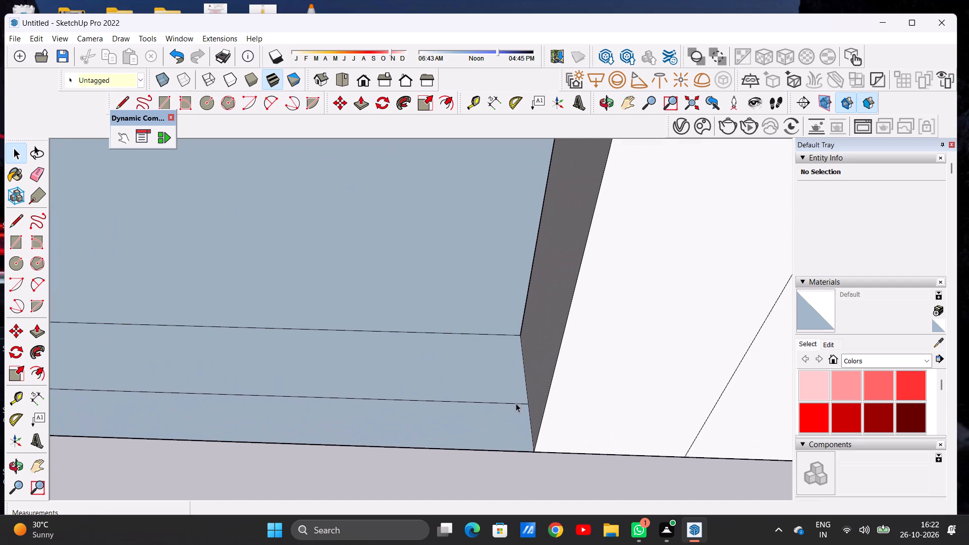
{"action": "key", "text": "m"}
{"action": "scroll", "coordinate": [534, 403], "scroll_direction": "up", "scroll_amount": 4}
{"action": "scroll", "coordinate": [534, 403], "scroll_direction": "down", "scroll_amount": 1}
{"action": "scroll", "coordinate": [534, 403], "scroll_direction": "up", "scroll_amount": 2}
{"action": "left_click", "coordinate": [526, 404]}
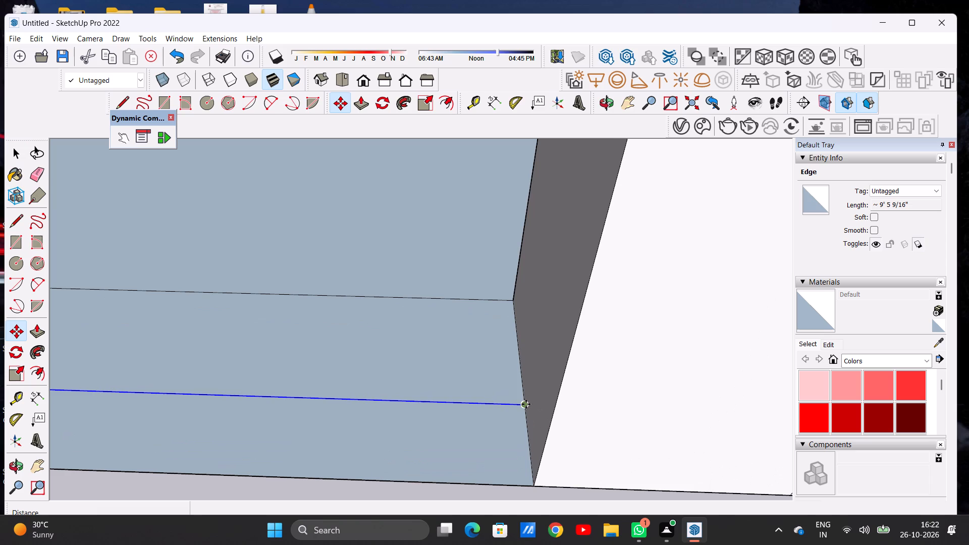
{"action": "left_click", "coordinate": [526, 389]}
{"action": "key", "text": "space"}
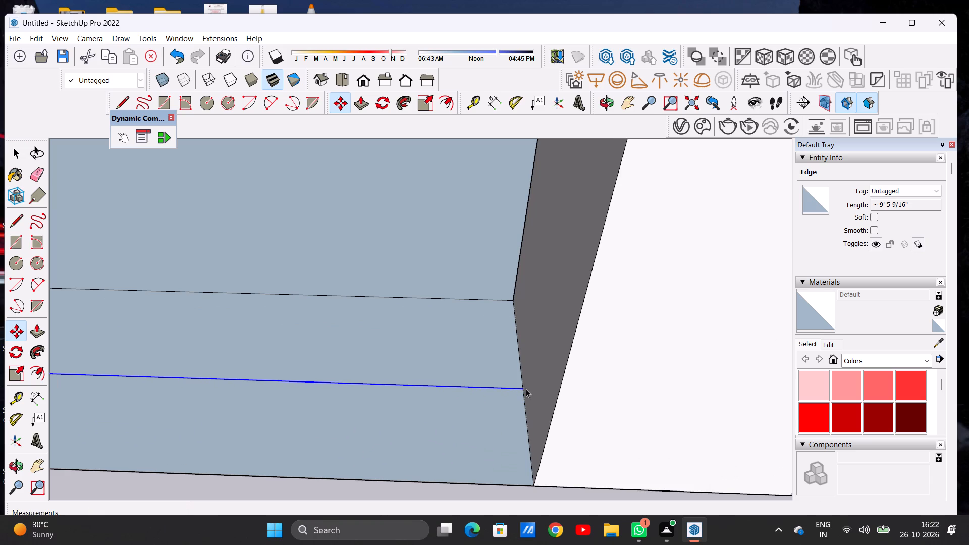
{"action": "scroll", "coordinate": [495, 392], "scroll_direction": "down", "scroll_amount": 9}
{"action": "scroll", "coordinate": [505, 387], "scroll_direction": "up", "scroll_amount": 1}
{"action": "scroll", "coordinate": [505, 387], "scroll_direction": "down", "scroll_amount": 14}
{"action": "scroll", "coordinate": [505, 373], "scroll_direction": "up", "scroll_amount": 1}
{"action": "left_click", "coordinate": [509, 452]}
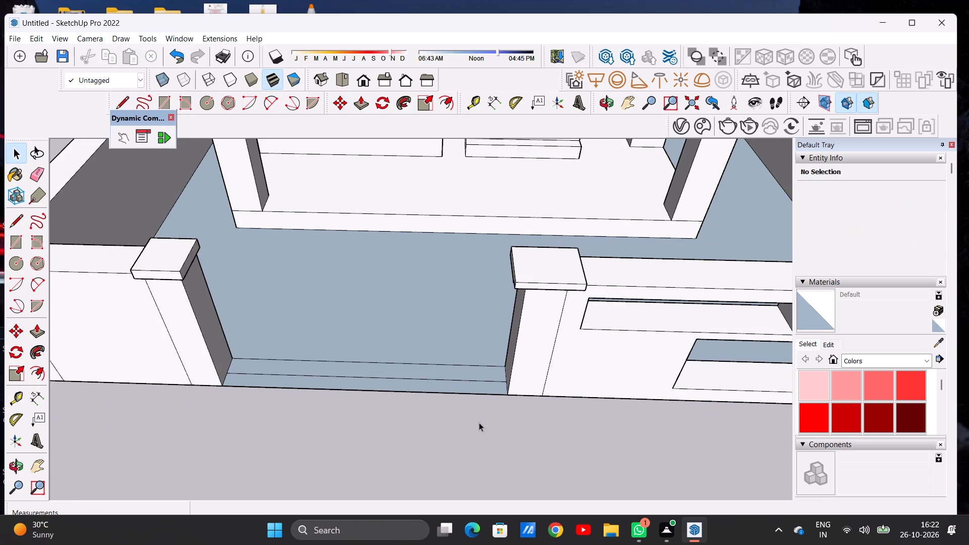
Push/Pull the inner floor strip between the gate pillars about 1 3/4" upward as a raised gate threshold.
{"action": "scroll", "coordinate": [473, 408], "scroll_direction": "down", "scroll_amount": 2}
{"action": "scroll", "coordinate": [283, 370], "scroll_direction": "up", "scroll_amount": 5}
{"action": "scroll", "coordinate": [285, 383], "scroll_direction": "down", "scroll_amount": 3}
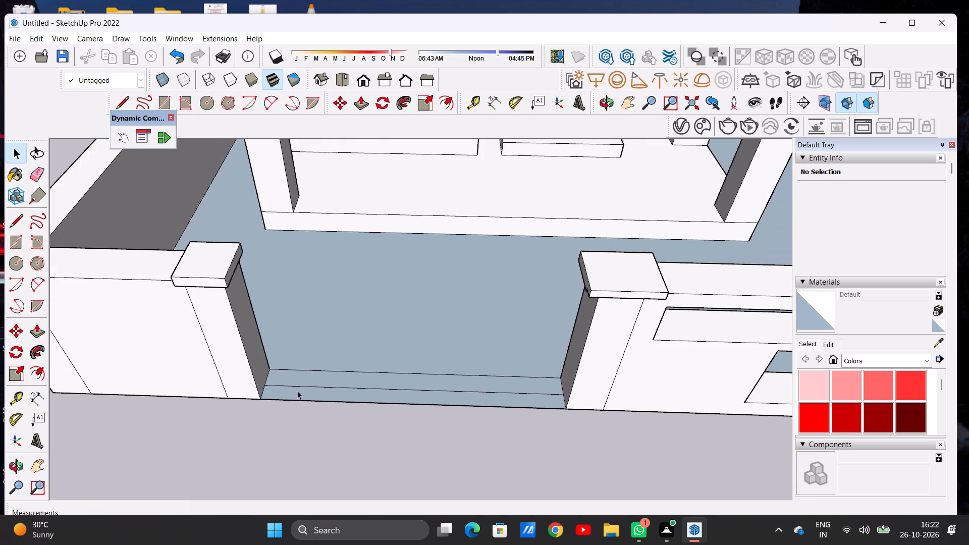
{"action": "scroll", "coordinate": [525, 382], "scroll_direction": "up", "scroll_amount": 2}
{"action": "scroll", "coordinate": [525, 382], "scroll_direction": "down", "scroll_amount": 1}
{"action": "scroll", "coordinate": [525, 382], "scroll_direction": "up", "scroll_amount": 1}
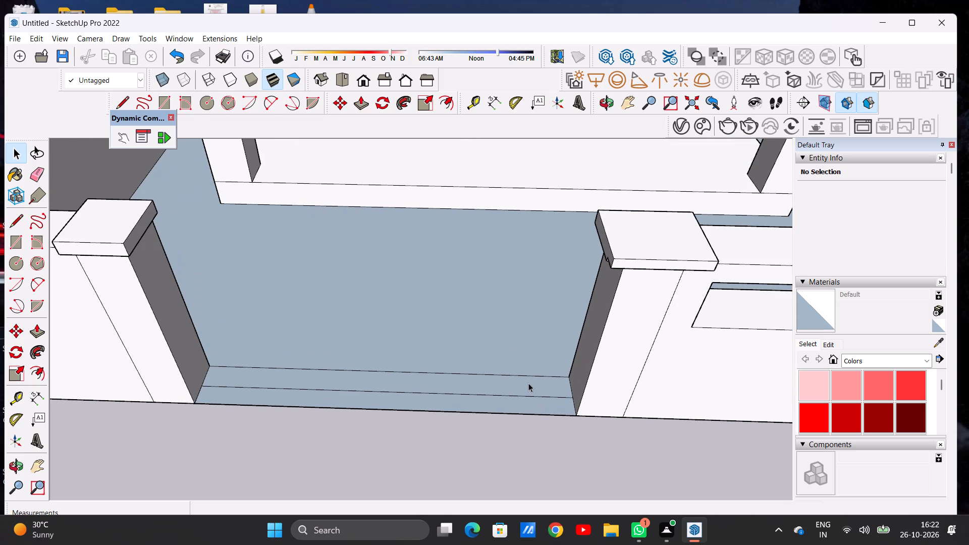
{"action": "scroll", "coordinate": [528, 383], "scroll_direction": "up", "scroll_amount": 1}
{"action": "key", "text": "p"}
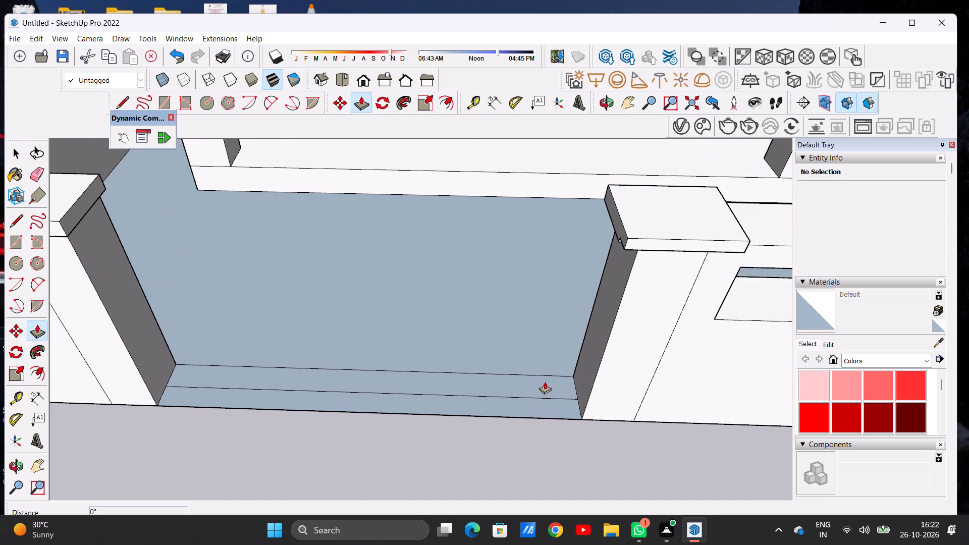
{"action": "left_click", "coordinate": [552, 381]}
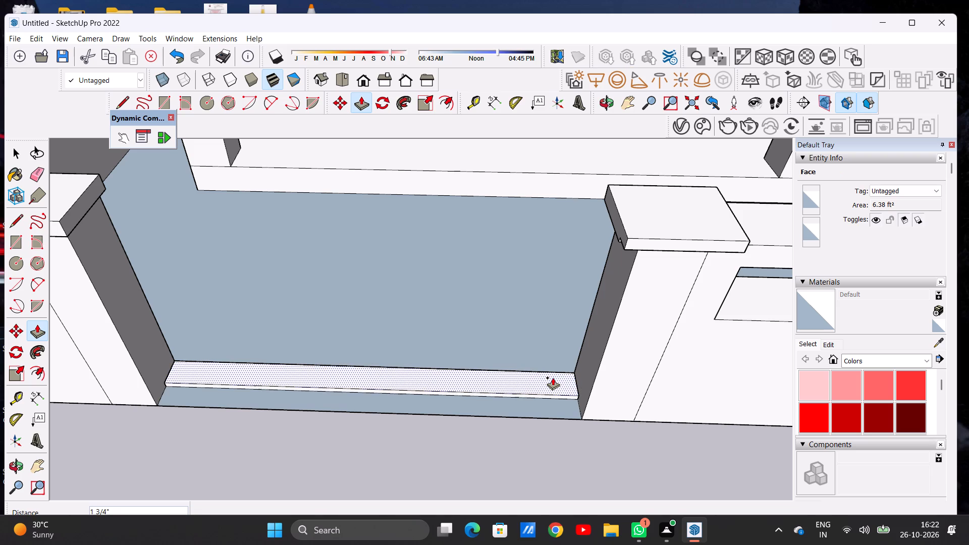
{"action": "left_click", "coordinate": [553, 377]}
{"action": "key", "text": "space"}
{"action": "middle_click_drag", "start_coordinate": [558, 423], "coordinate": [546, 371]}
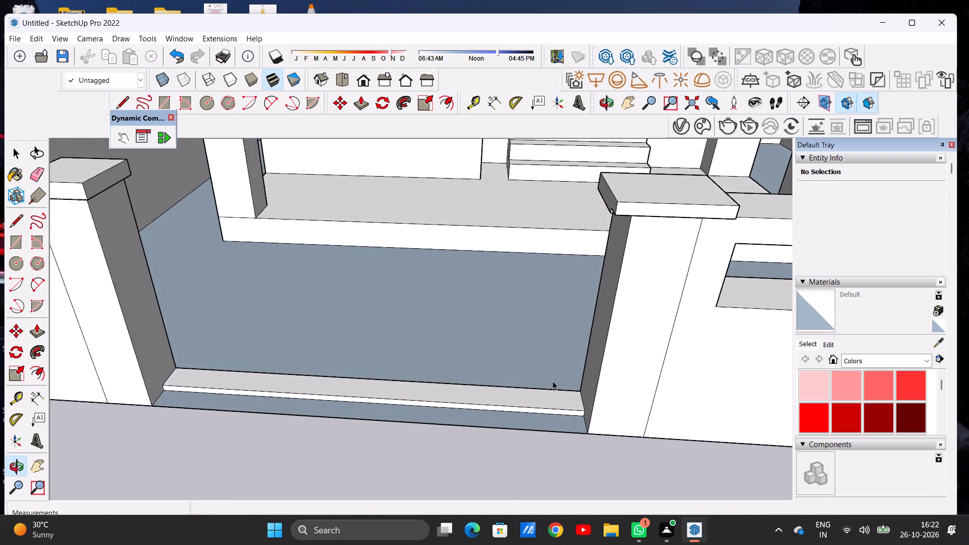
Examine the raised threshold between the gate pillars from closer and wider views.
{"action": "scroll", "coordinate": [573, 399], "scroll_direction": "up", "scroll_amount": 13}
{"action": "scroll", "coordinate": [572, 429], "scroll_direction": "down", "scroll_amount": 13}
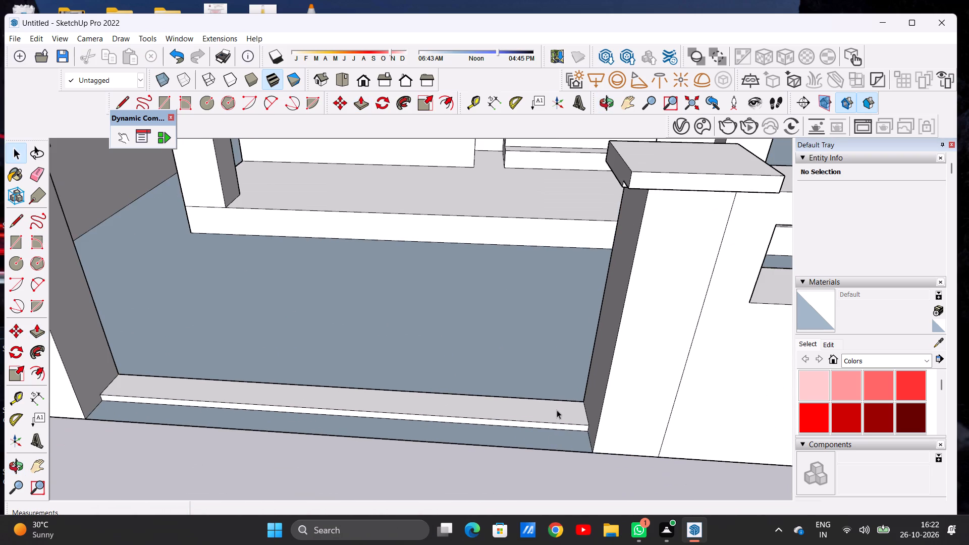
{"action": "middle_click_drag", "start_coordinate": [562, 425], "coordinate": [567, 378]}
{"action": "scroll", "coordinate": [591, 400], "scroll_direction": "up", "scroll_amount": 5}
{"action": "scroll", "coordinate": [578, 426], "scroll_direction": "down", "scroll_amount": 11}
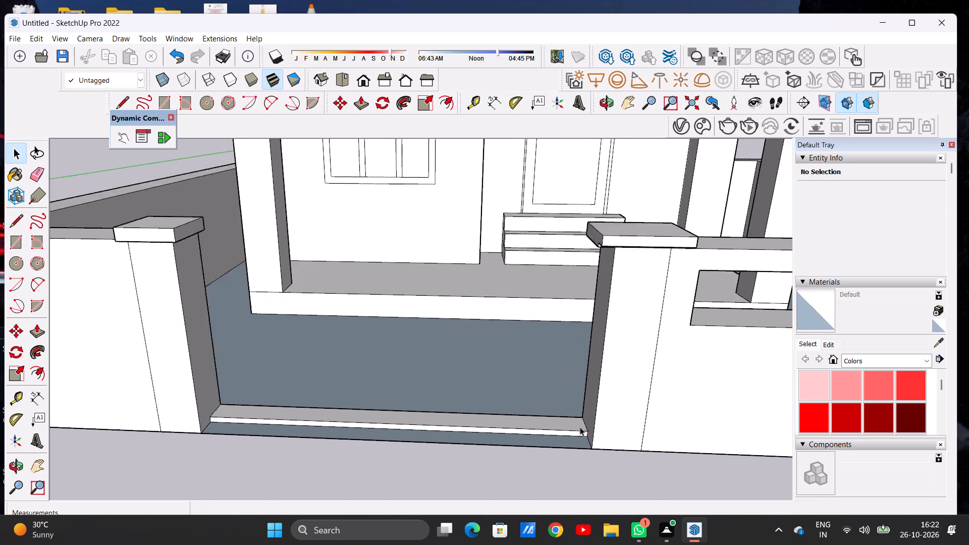
{"action": "scroll", "coordinate": [580, 427], "scroll_direction": "down", "scroll_amount": 10}
{"action": "scroll", "coordinate": [557, 417], "scroll_direction": "up", "scroll_amount": 5}
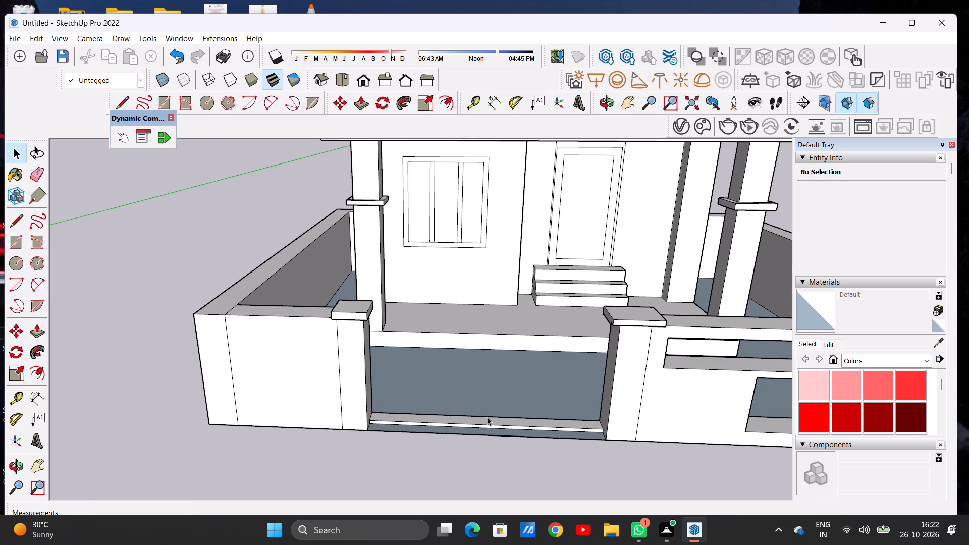
Draw a line across the top of the gate threshold close to the left gate pillar, marking off a narrow end strip.
{"action": "middle_click_drag", "start_coordinate": [488, 416], "coordinate": [305, 441]}
{"action": "scroll", "coordinate": [293, 396], "scroll_direction": "up", "scroll_amount": 2}
{"action": "scroll", "coordinate": [293, 396], "scroll_direction": "down", "scroll_amount": 1}
{"action": "scroll", "coordinate": [293, 396], "scroll_direction": "up", "scroll_amount": 6}
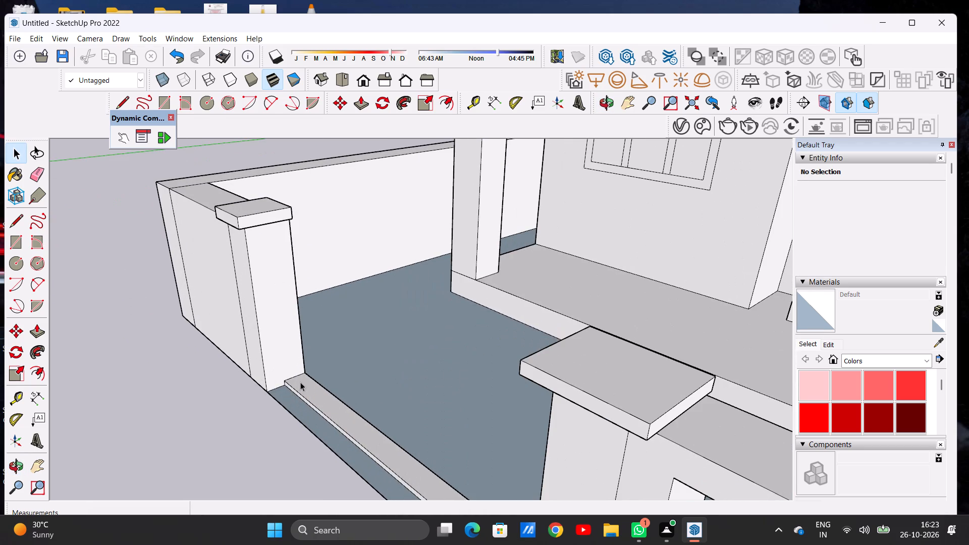
{"action": "middle_click_drag", "start_coordinate": [300, 384], "coordinate": [289, 410]}
{"action": "middle_click", "coordinate": [289, 410]}
{"action": "scroll", "coordinate": [288, 383], "scroll_direction": "up", "scroll_amount": 8}
{"action": "middle_click_drag", "start_coordinate": [348, 359], "coordinate": [223, 365]}
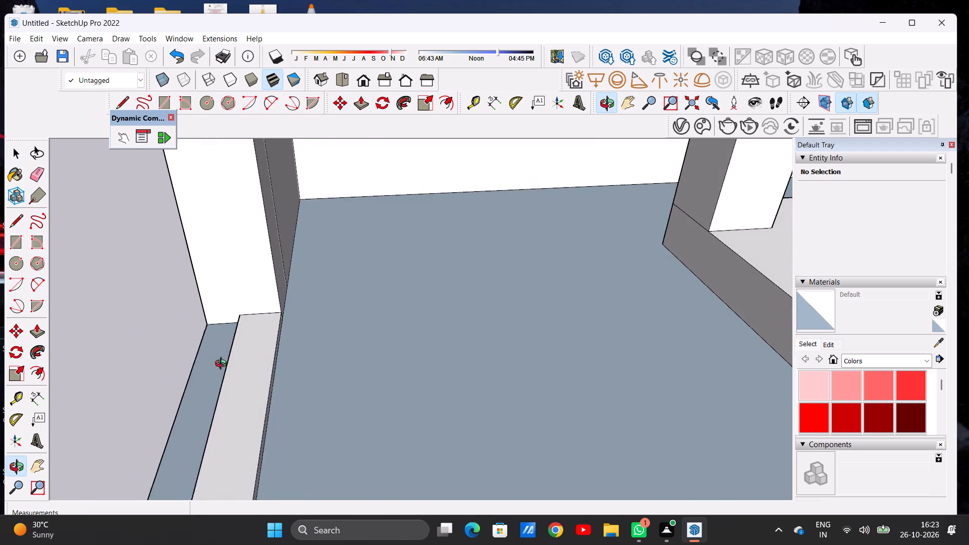
{"action": "middle_click_drag", "start_coordinate": [223, 365], "coordinate": [300, 367]}
{"action": "key", "text": "l"}
{"action": "scroll", "coordinate": [263, 360], "scroll_direction": "up", "scroll_amount": 4}
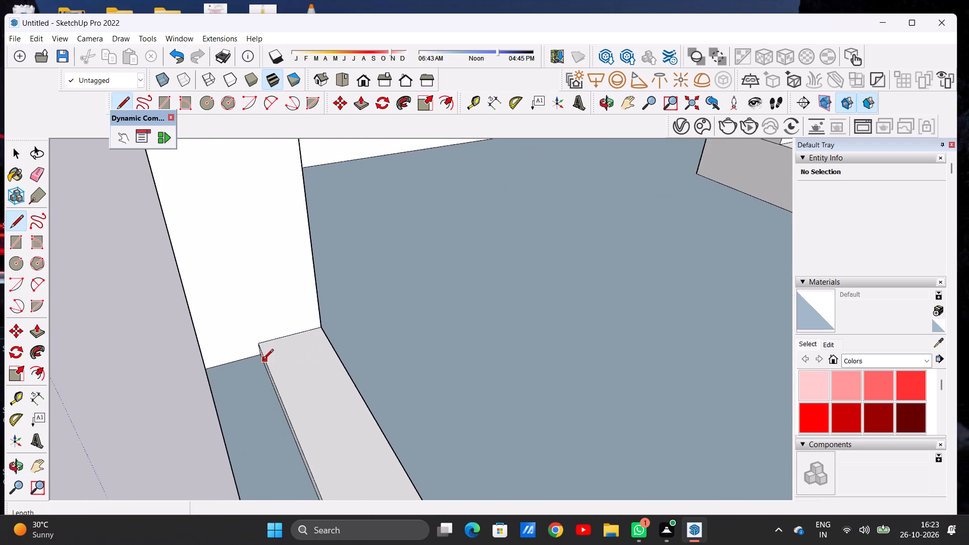
{"action": "scroll", "coordinate": [263, 360], "scroll_direction": "up", "scroll_amount": 3}
{"action": "scroll", "coordinate": [264, 360], "scroll_direction": "down", "scroll_amount": 1}
{"action": "scroll", "coordinate": [264, 360], "scroll_direction": "up", "scroll_amount": 1}
{"action": "scroll", "coordinate": [264, 360], "scroll_direction": "down", "scroll_amount": 1}
{"action": "left_click", "coordinate": [268, 358]}
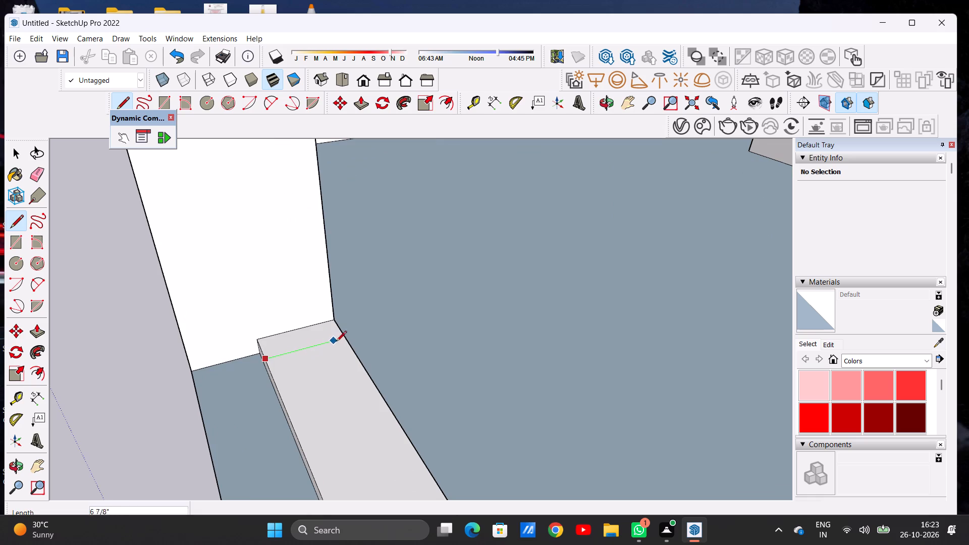
{"action": "left_click", "coordinate": [344, 337]}
Push/Pull the narrow threshold strip beside the left gate pillar upward about 4' as a gate post ending just below the pillar cap.
{"action": "key", "text": "p"}
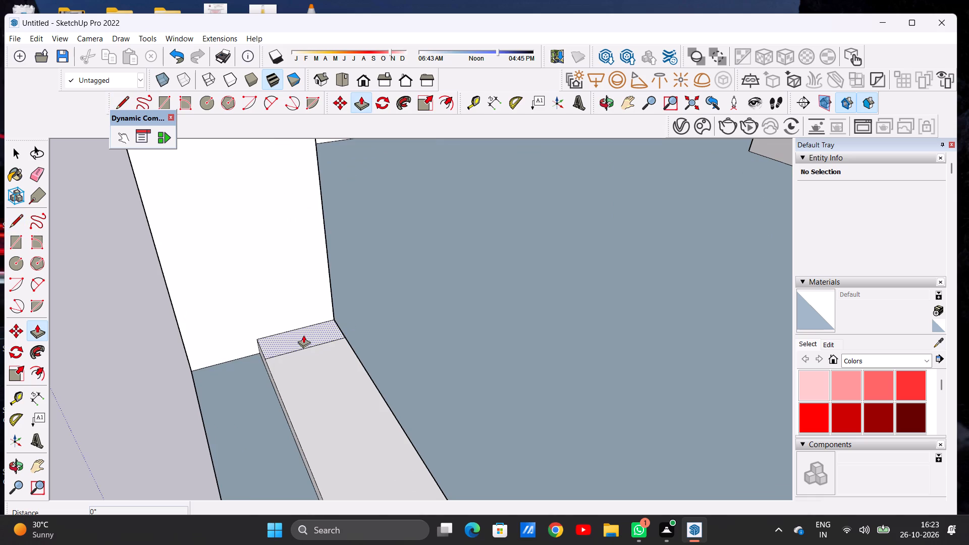
{"action": "left_click", "coordinate": [297, 344]}
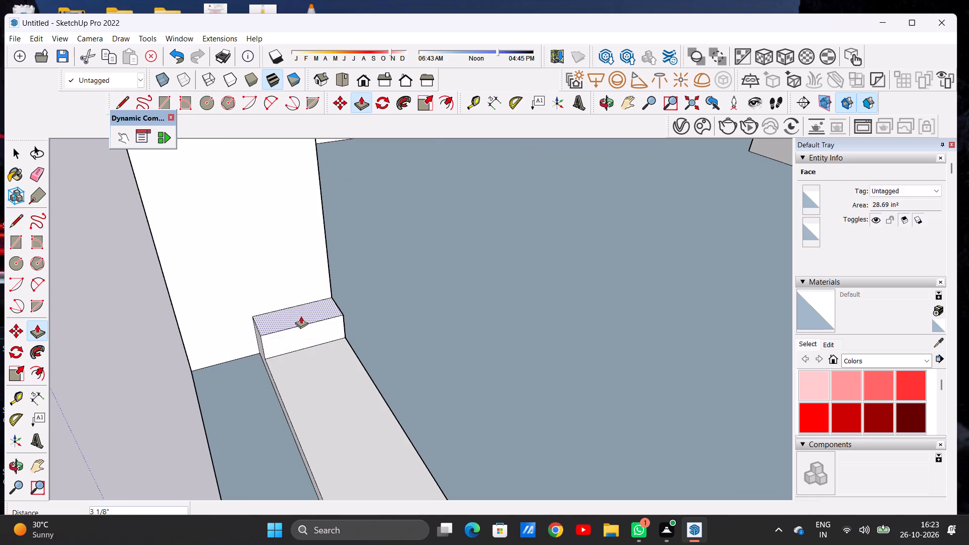
{"action": "scroll", "coordinate": [308, 334], "scroll_direction": "down", "scroll_amount": 9}
{"action": "scroll", "coordinate": [311, 340], "scroll_direction": "up", "scroll_amount": 1}
{"action": "scroll", "coordinate": [314, 345], "scroll_direction": "down", "scroll_amount": 11}
{"action": "scroll", "coordinate": [313, 254], "scroll_direction": "up", "scroll_amount": 8}
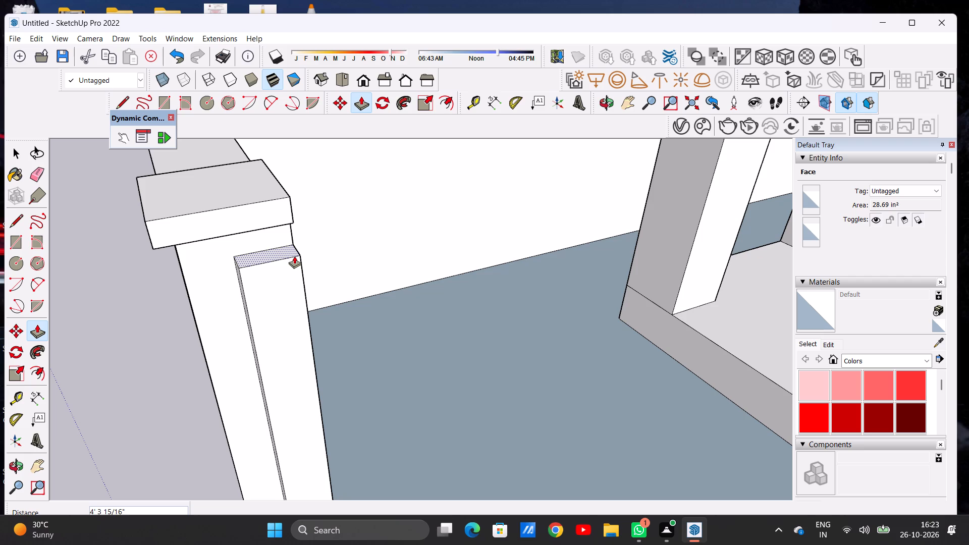
{"action": "left_click", "coordinate": [295, 283]}
{"action": "key", "text": "space"}
{"action": "scroll", "coordinate": [329, 276], "scroll_direction": "down", "scroll_amount": 6}
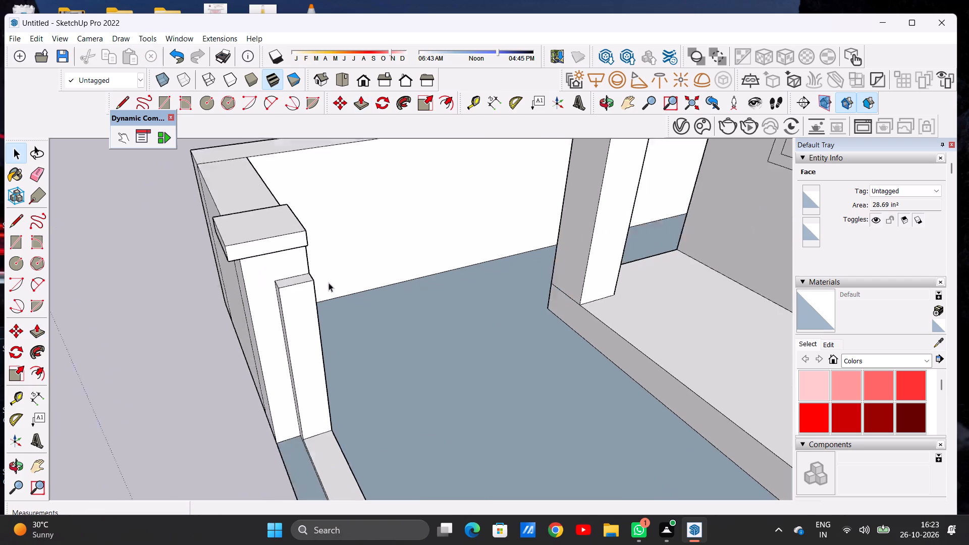
Examine the new gate post together with the compound wall and the whole front elevation.
{"action": "scroll", "coordinate": [329, 283], "scroll_direction": "down", "scroll_amount": 3}
{"action": "middle_click_drag", "start_coordinate": [290, 329], "coordinate": [304, 323]}
{"action": "middle_click", "coordinate": [352, 313]}
{"action": "scroll", "coordinate": [107, 544], "scroll_direction": "down", "scroll_amount": 4}
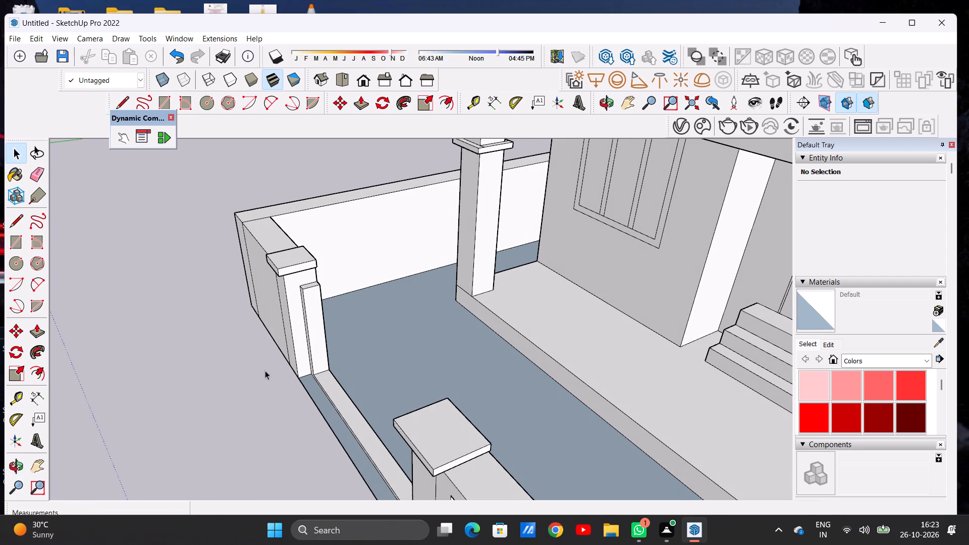
{"action": "scroll", "coordinate": [270, 346], "scroll_direction": "down", "scroll_amount": 4}
{"action": "middle_click_drag", "start_coordinate": [251, 375], "coordinate": [386, 288]}
{"action": "scroll", "coordinate": [395, 305], "scroll_direction": "down", "scroll_amount": 4}
{"action": "middle_click_drag", "start_coordinate": [300, 362], "coordinate": [309, 357]}
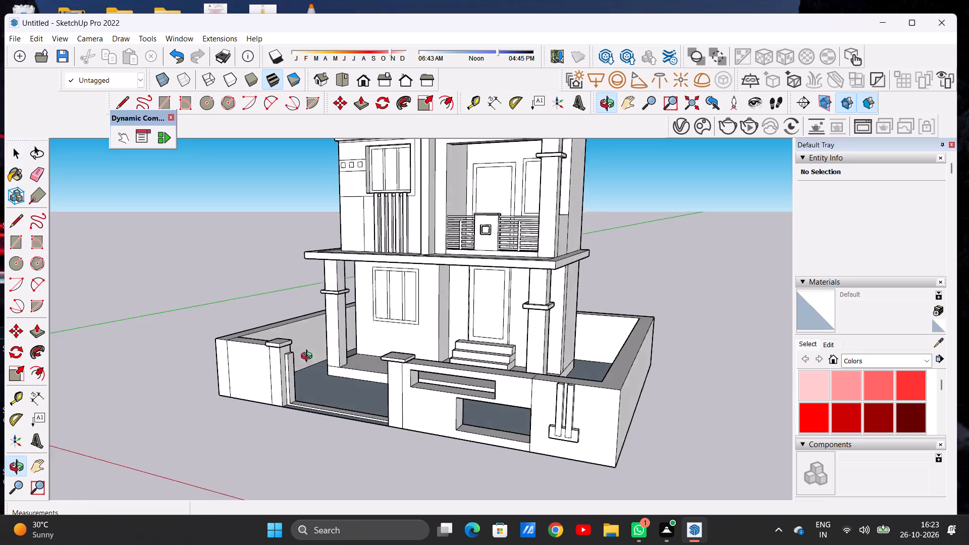
{"action": "middle_click_drag", "start_coordinate": [309, 357], "coordinate": [419, 319]}
{"action": "scroll", "coordinate": [407, 349], "scroll_direction": "up", "scroll_amount": 3}
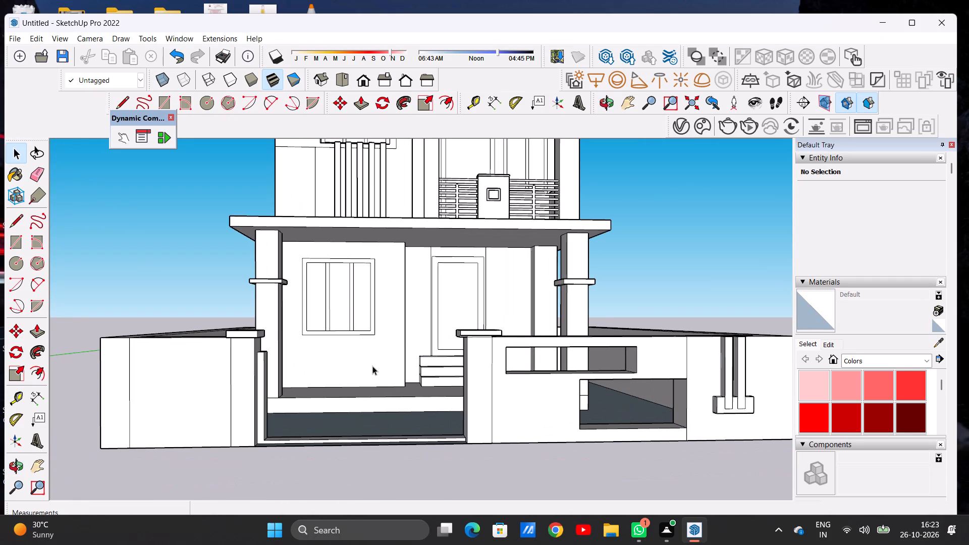
{"action": "scroll", "coordinate": [378, 361], "scroll_direction": "up", "scroll_amount": 3}
{"action": "scroll", "coordinate": [382, 351], "scroll_direction": "down", "scroll_amount": 5}
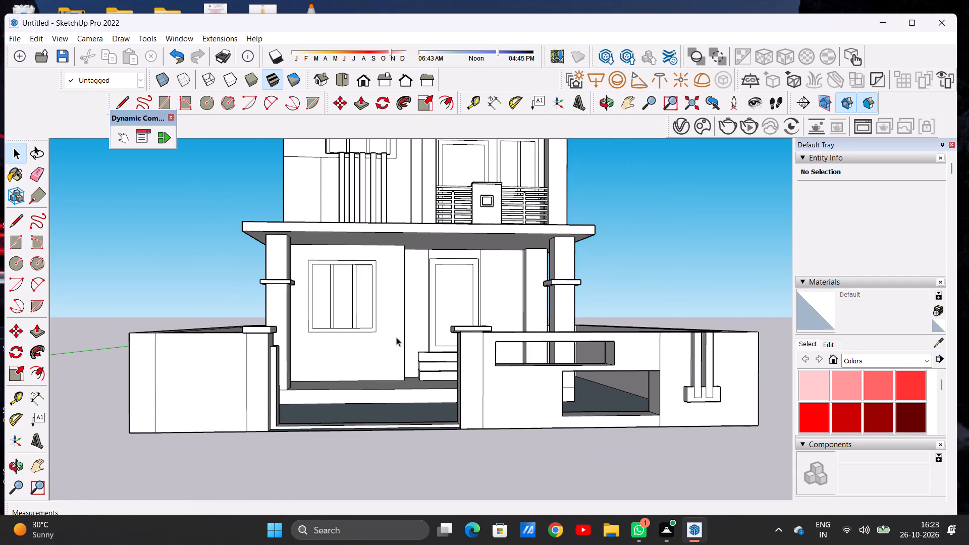
{"action": "middle_click_drag", "start_coordinate": [419, 376], "coordinate": [423, 457]}
{"action": "scroll", "coordinate": [418, 373], "scroll_direction": "down", "scroll_amount": 3}
{"action": "scroll", "coordinate": [418, 373], "scroll_direction": "up", "scroll_amount": 1}
{"action": "scroll", "coordinate": [418, 373], "scroll_direction": "down", "scroll_amount": 2}
{"action": "middle_click_drag", "start_coordinate": [446, 410], "coordinate": [437, 444]}
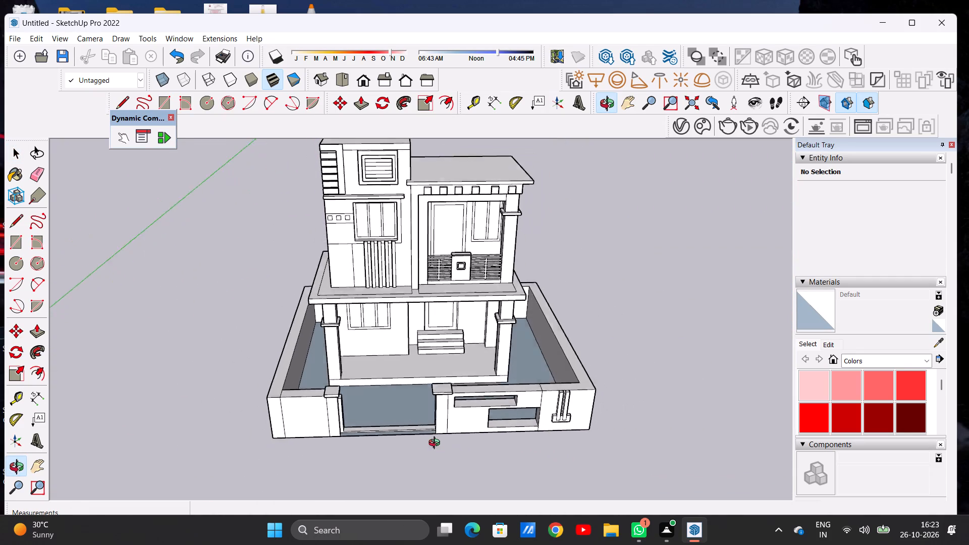
{"action": "middle_click_drag", "start_coordinate": [437, 444], "coordinate": [436, 447]}
Draw a line across the top of the gate threshold close to the right gate pillar, marking off a narrow end strip.
{"action": "scroll", "coordinate": [426, 437], "scroll_direction": "up", "scroll_amount": 4}
{"action": "scroll", "coordinate": [426, 437], "scroll_direction": "down", "scroll_amount": 1}
{"action": "scroll", "coordinate": [426, 437], "scroll_direction": "up", "scroll_amount": 6}
{"action": "middle_click_drag", "start_coordinate": [434, 420], "coordinate": [427, 433]}
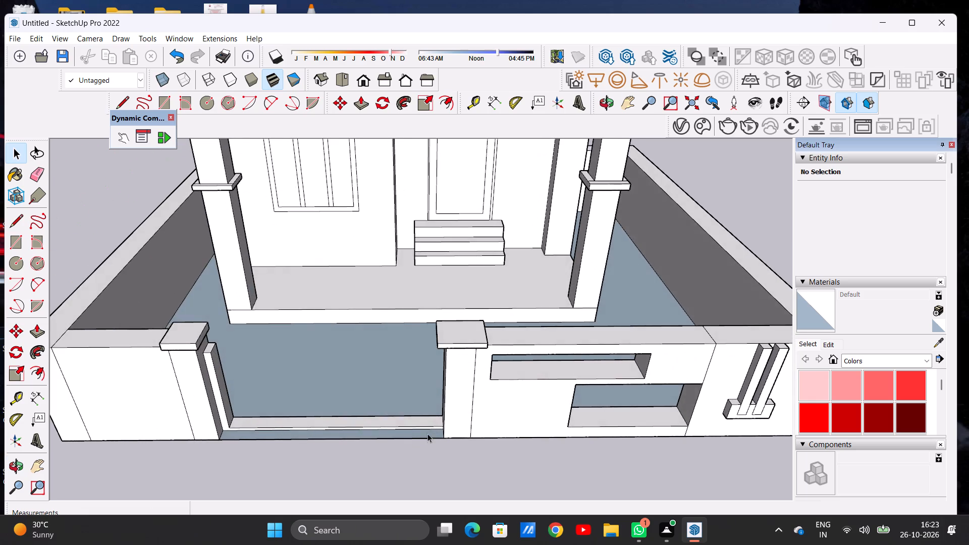
{"action": "scroll", "coordinate": [427, 432], "scroll_direction": "up", "scroll_amount": 14}
{"action": "key", "text": "l"}
{"action": "scroll", "coordinate": [443, 415], "scroll_direction": "up", "scroll_amount": 5}
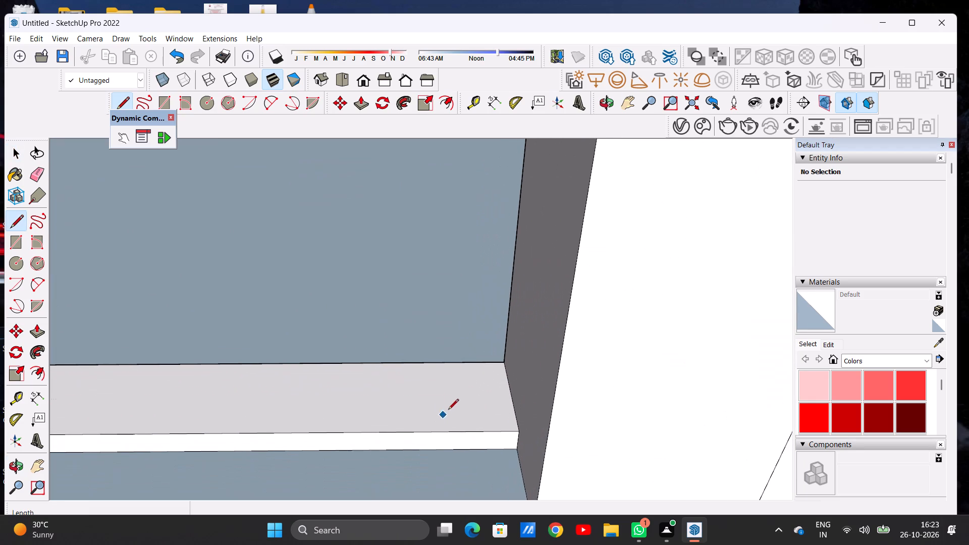
{"action": "left_click", "coordinate": [474, 362]}
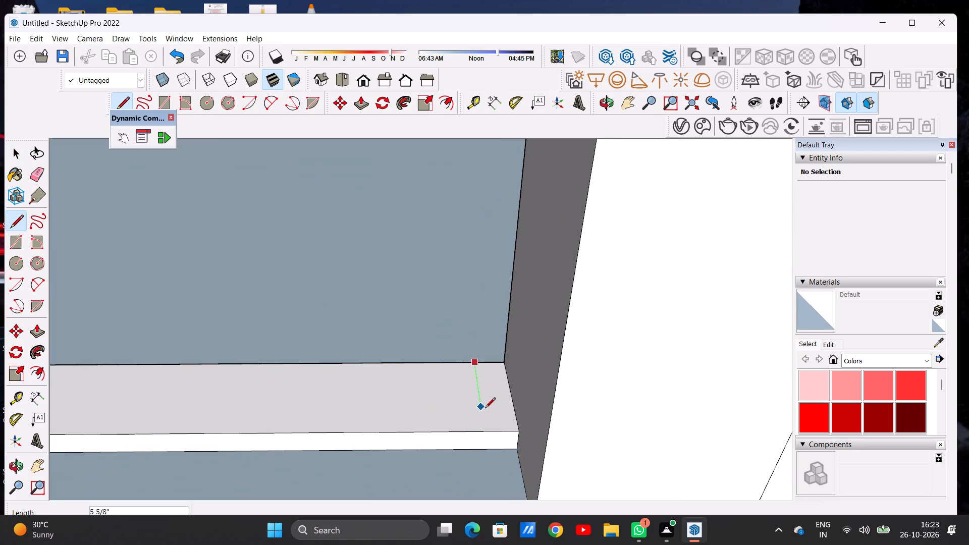
{"action": "left_click", "coordinate": [484, 430]}
Push/Pull the strip beside the right gate pillar upward about 3' 11 7/8", level with the top of the opposite gate post.
{"action": "key", "text": "p"}
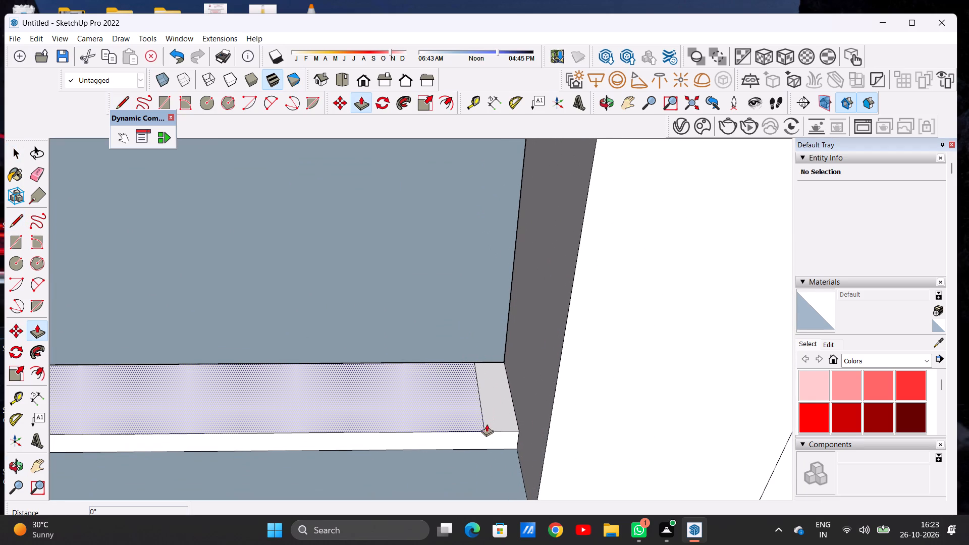
{"action": "left_click", "coordinate": [503, 407]}
{"action": "scroll", "coordinate": [506, 350], "scroll_direction": "down", "scroll_amount": 20}
{"action": "scroll", "coordinate": [506, 350], "scroll_direction": "down", "scroll_amount": 1}
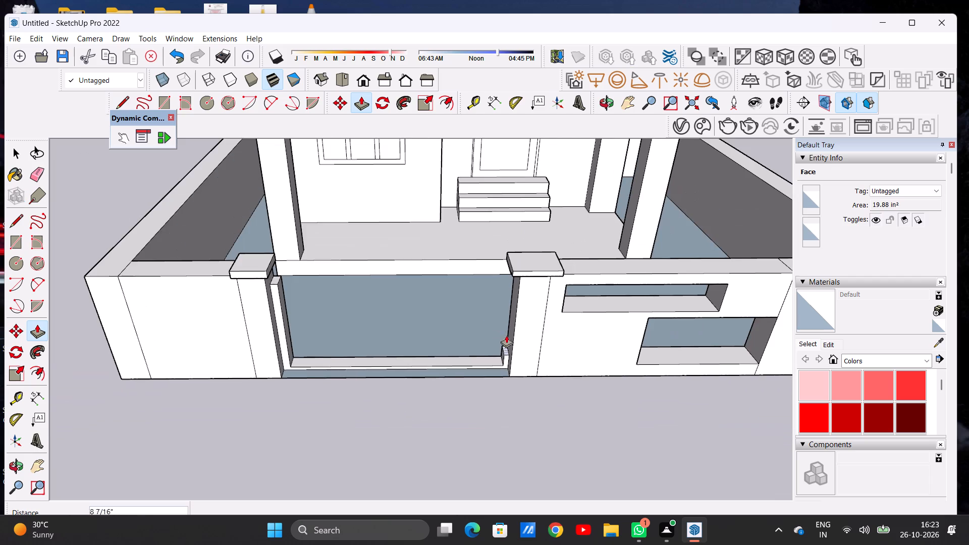
{"action": "scroll", "coordinate": [512, 289], "scroll_direction": "up", "scroll_amount": 5}
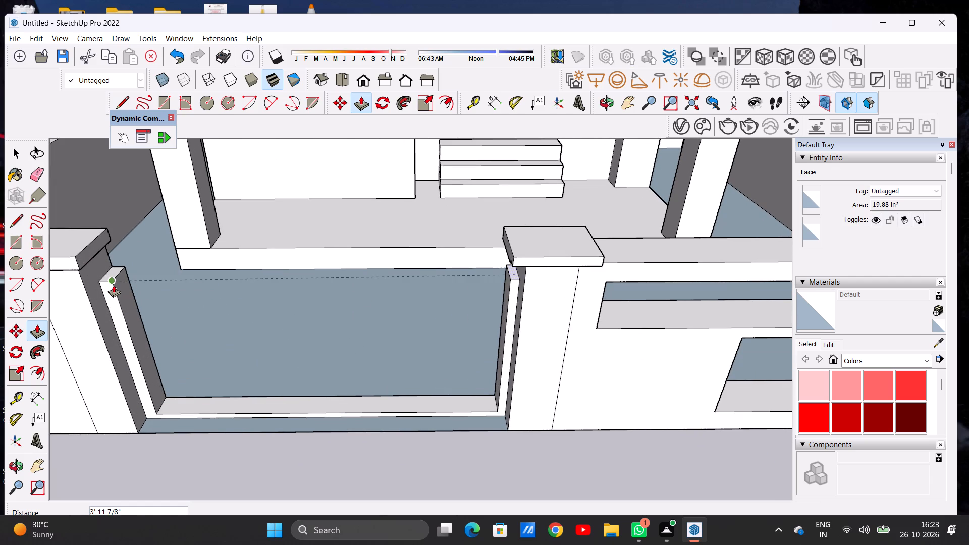
{"action": "left_click", "coordinate": [114, 285]}
{"action": "key", "text": "space"}
{"action": "scroll", "coordinate": [257, 347], "scroll_direction": "down", "scroll_amount": 6}
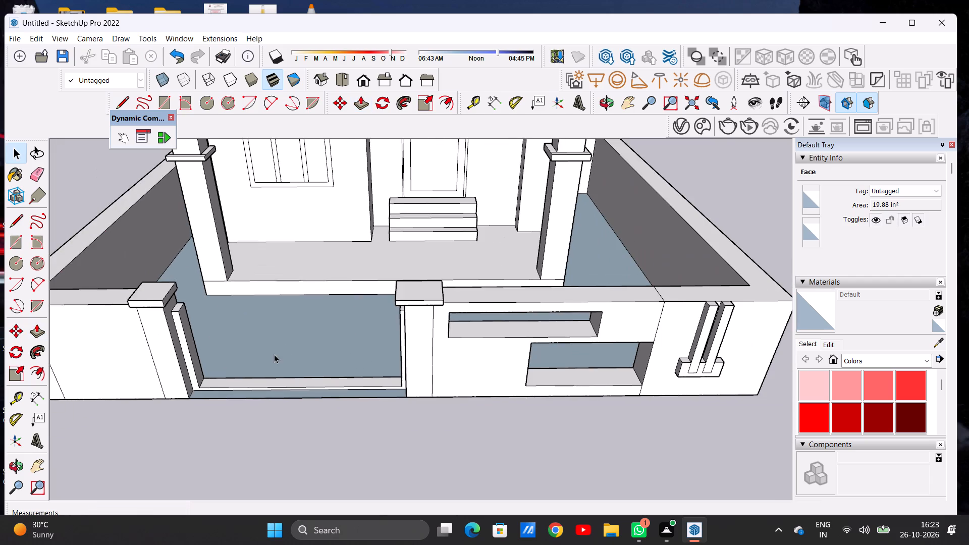
Examine both gate posts and the gate opening in the front view.
{"action": "middle_click_drag", "start_coordinate": [282, 348], "coordinate": [289, 340]}
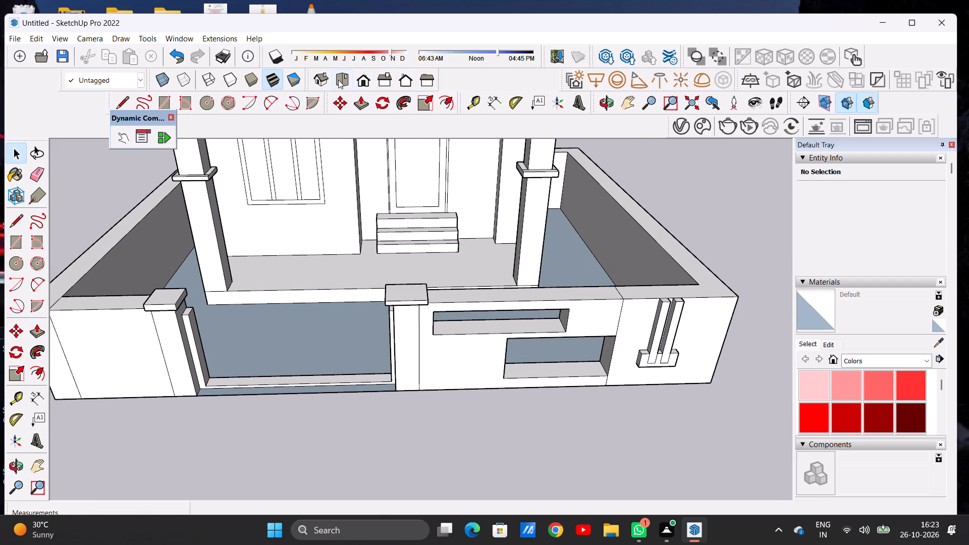
{"action": "left_click", "coordinate": [363, 78]}
{"action": "scroll", "coordinate": [406, 293], "scroll_direction": "down", "scroll_amount": 6}
{"action": "scroll", "coordinate": [390, 311], "scroll_direction": "up", "scroll_amount": 3}
{"action": "scroll", "coordinate": [390, 311], "scroll_direction": "down", "scroll_amount": 1}
{"action": "scroll", "coordinate": [390, 311], "scroll_direction": "up", "scroll_amount": 3}
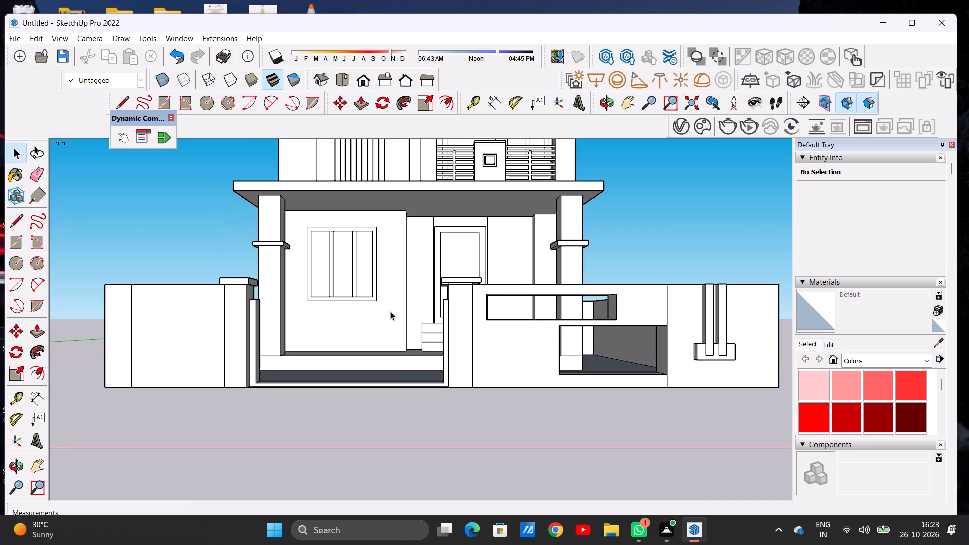
{"action": "scroll", "coordinate": [415, 325], "scroll_direction": "up", "scroll_amount": 6}
{"action": "scroll", "coordinate": [437, 292], "scroll_direction": "down", "scroll_amount": 6}
Push/Pull the inner face of the right gate post about 11/16" outward into the gate opening.
{"action": "middle_click_drag", "start_coordinate": [433, 354], "coordinate": [450, 377]}
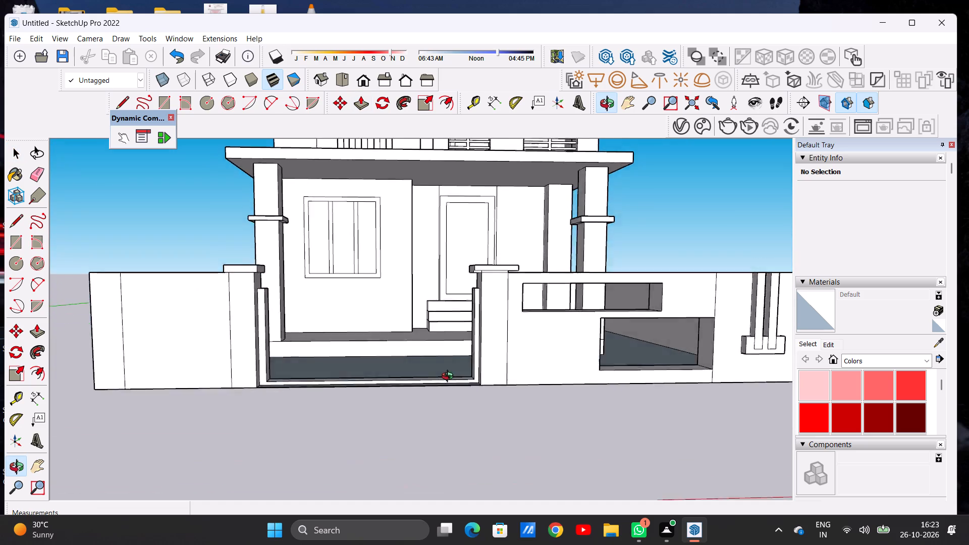
{"action": "middle_click_drag", "start_coordinate": [450, 377], "coordinate": [465, 406]}
{"action": "scroll", "coordinate": [474, 371], "scroll_direction": "up", "scroll_amount": 9}
{"action": "key", "text": "p"}
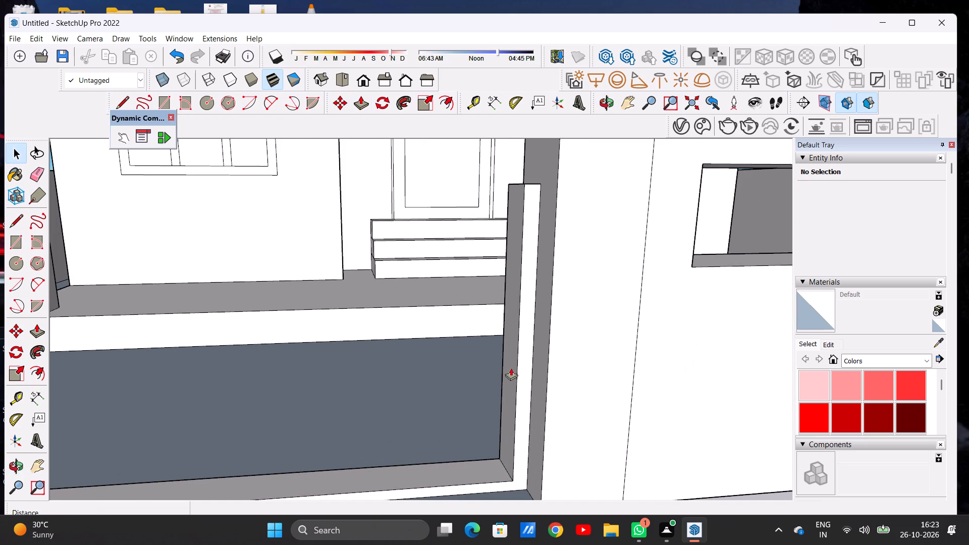
{"action": "left_click", "coordinate": [512, 368]}
{"action": "left_click", "coordinate": [508, 368]}
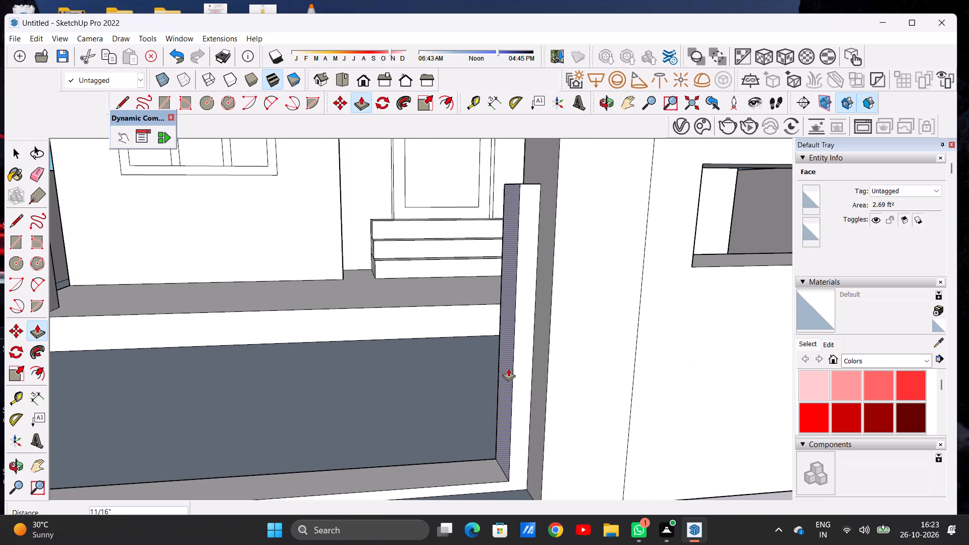
{"action": "key", "text": "space"}
{"action": "scroll", "coordinate": [488, 383], "scroll_direction": "down", "scroll_amount": 14}
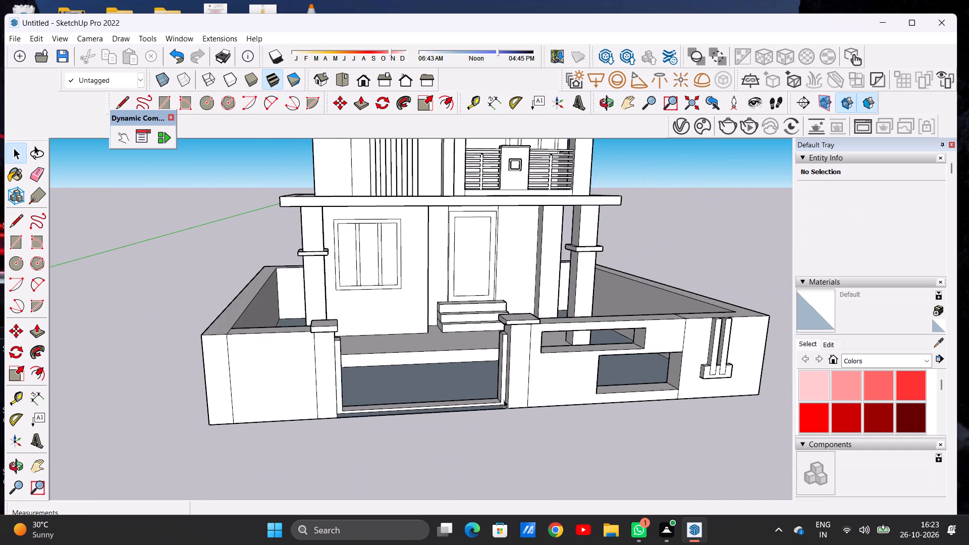
Draw a line about 8 1/16" long across the inner face of the left gate post, slightly below its top.
{"action": "middle_click_drag", "start_coordinate": [504, 400], "coordinate": [468, 380]}
{"action": "middle_click", "coordinate": [468, 380]}
{"action": "middle_click", "coordinate": [467, 380]}
{"action": "scroll", "coordinate": [467, 379], "scroll_direction": "up", "scroll_amount": 1}
{"action": "scroll", "coordinate": [507, 376], "scroll_direction": "down", "scroll_amount": 11}
{"action": "scroll", "coordinate": [396, 328], "scroll_direction": "up", "scroll_amount": 8}
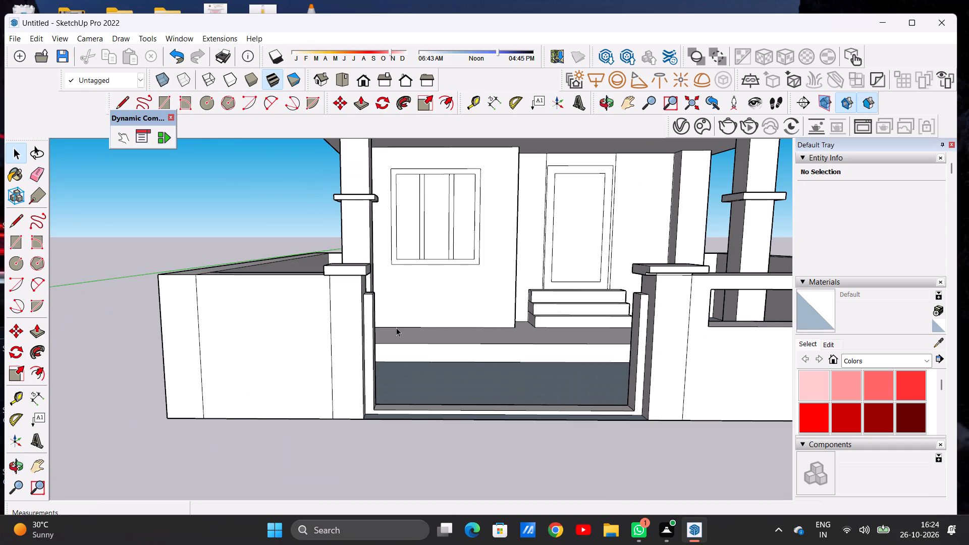
{"action": "key", "text": "l"}
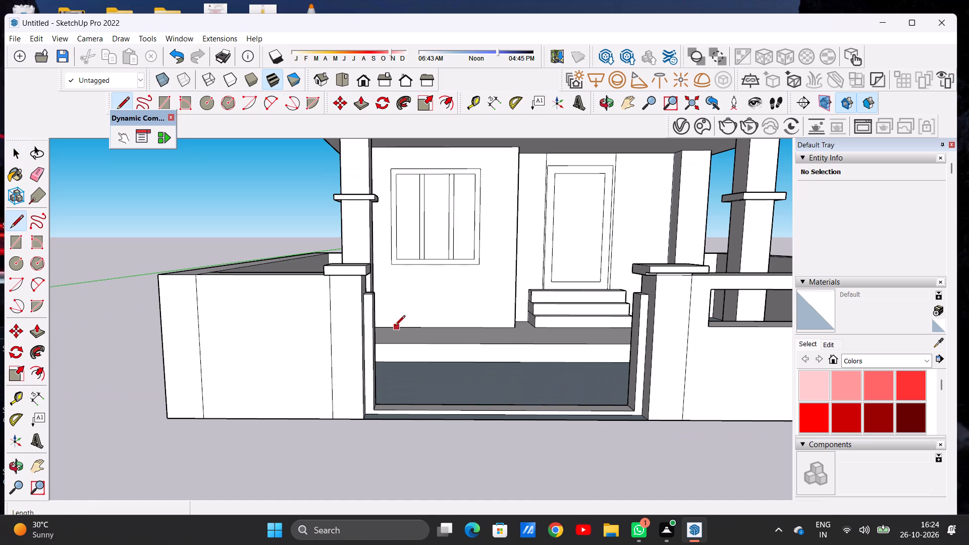
{"action": "scroll", "coordinate": [392, 326], "scroll_direction": "down", "scroll_amount": 3}
{"action": "scroll", "coordinate": [383, 313], "scroll_direction": "up", "scroll_amount": 7}
{"action": "middle_click_drag", "start_coordinate": [392, 323], "coordinate": [282, 346]}
{"action": "middle_click_drag", "start_coordinate": [276, 350], "coordinate": [272, 356]}
{"action": "scroll", "coordinate": [338, 306], "scroll_direction": "down", "scroll_amount": 8}
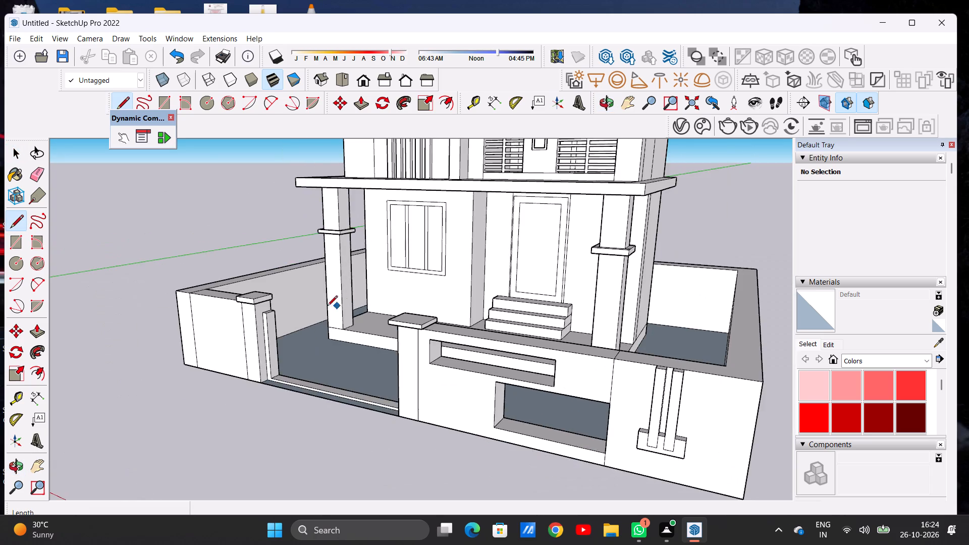
{"action": "scroll", "coordinate": [266, 319], "scroll_direction": "up", "scroll_amount": 20}
{"action": "scroll", "coordinate": [266, 319], "scroll_direction": "up", "scroll_amount": 1}
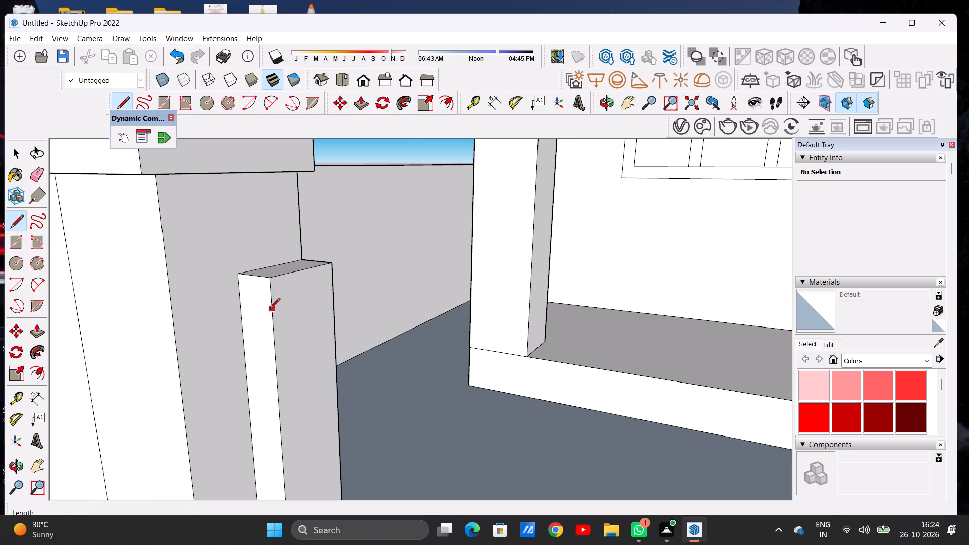
{"action": "left_click", "coordinate": [271, 307]}
{"action": "left_click", "coordinate": [333, 284]}
Push/Pull the small face atop the left gate post about 8' 10 7/8" across the opening to meet the right gate post.
{"action": "key", "text": "space"}
{"action": "key", "text": "p"}
{"action": "left_click", "coordinate": [294, 280]}
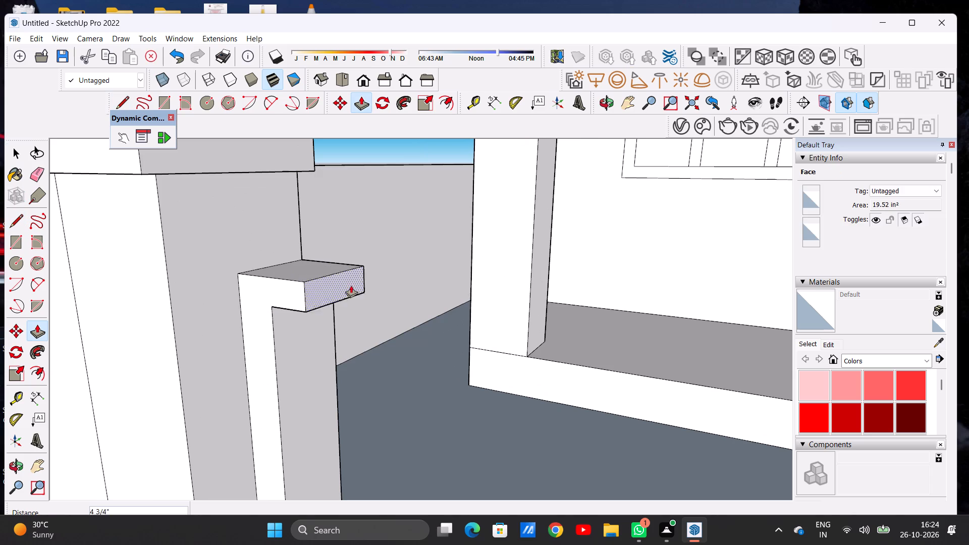
{"action": "scroll", "coordinate": [324, 295], "scroll_direction": "down", "scroll_amount": 9}
{"action": "scroll", "coordinate": [321, 294], "scroll_direction": "up", "scroll_amount": 1}
{"action": "scroll", "coordinate": [321, 294], "scroll_direction": "down", "scroll_amount": 10}
{"action": "middle_click_drag", "start_coordinate": [376, 305], "coordinate": [462, 288]}
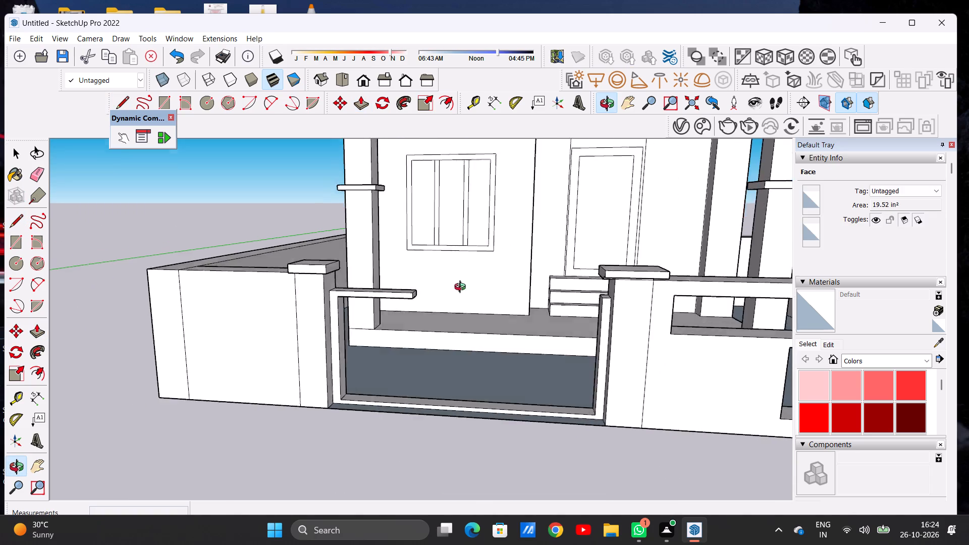
{"action": "middle_click_drag", "start_coordinate": [462, 288], "coordinate": [466, 287]}
{"action": "scroll", "coordinate": [529, 292], "scroll_direction": "up", "scroll_amount": 7}
{"action": "scroll", "coordinate": [647, 284], "scroll_direction": "up", "scroll_amount": 4}
{"action": "scroll", "coordinate": [631, 281], "scroll_direction": "down", "scroll_amount": 4}
{"action": "scroll", "coordinate": [631, 281], "scroll_direction": "up", "scroll_amount": 1}
{"action": "scroll", "coordinate": [631, 281], "scroll_direction": "down", "scroll_amount": 7}
{"action": "scroll", "coordinate": [617, 288], "scroll_direction": "up", "scroll_amount": 4}
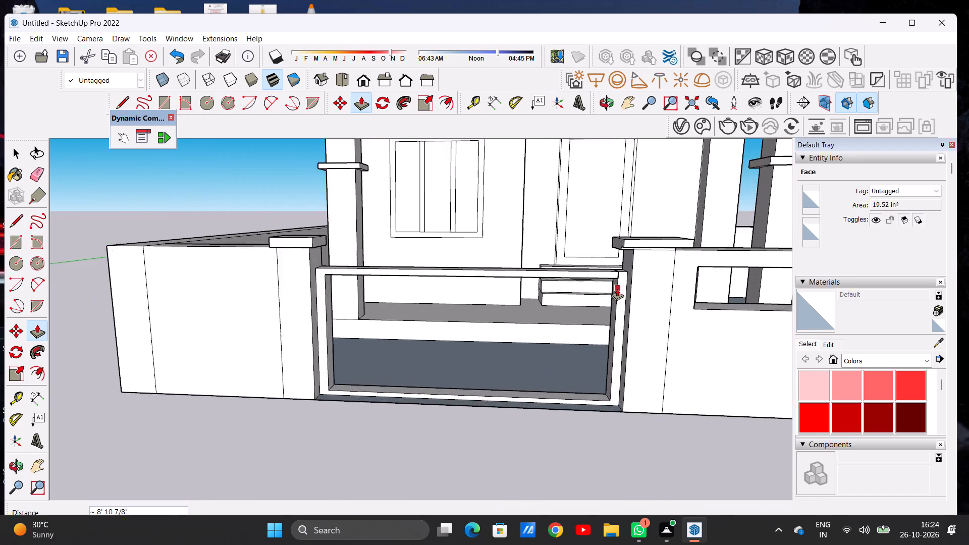
{"action": "scroll", "coordinate": [617, 288], "scroll_direction": "up", "scroll_amount": 3}
{"action": "scroll", "coordinate": [617, 286], "scroll_direction": "down", "scroll_amount": 1}
{"action": "scroll", "coordinate": [617, 286], "scroll_direction": "up", "scroll_amount": 14}
{"action": "left_click", "coordinate": [619, 227]}
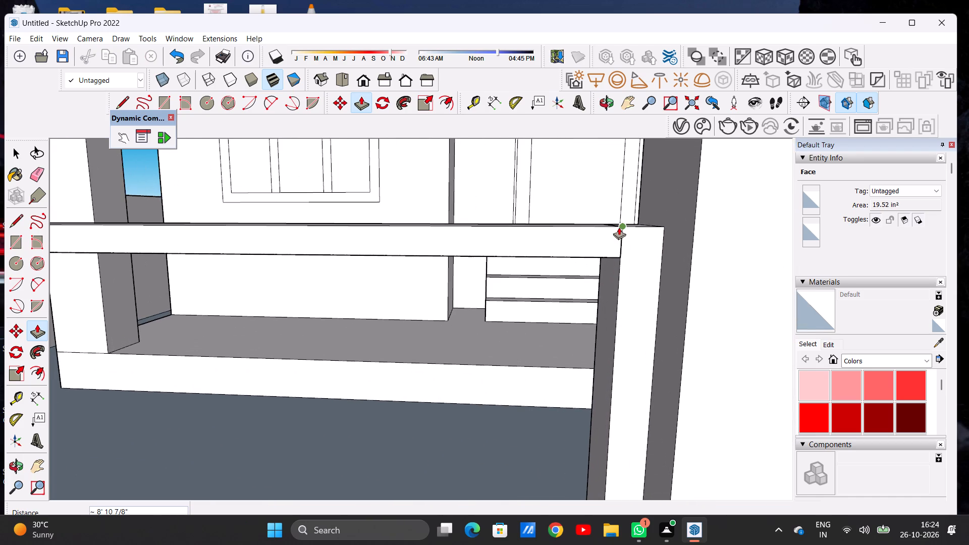
{"action": "key", "text": "space"}
Examine the completed gate frame and the house elevation from the front and from above.
{"action": "scroll", "coordinate": [549, 282], "scroll_direction": "down", "scroll_amount": 20}
{"action": "scroll", "coordinate": [530, 283], "scroll_direction": "down", "scroll_amount": 1}
{"action": "scroll", "coordinate": [530, 283], "scroll_direction": "up", "scroll_amount": 2}
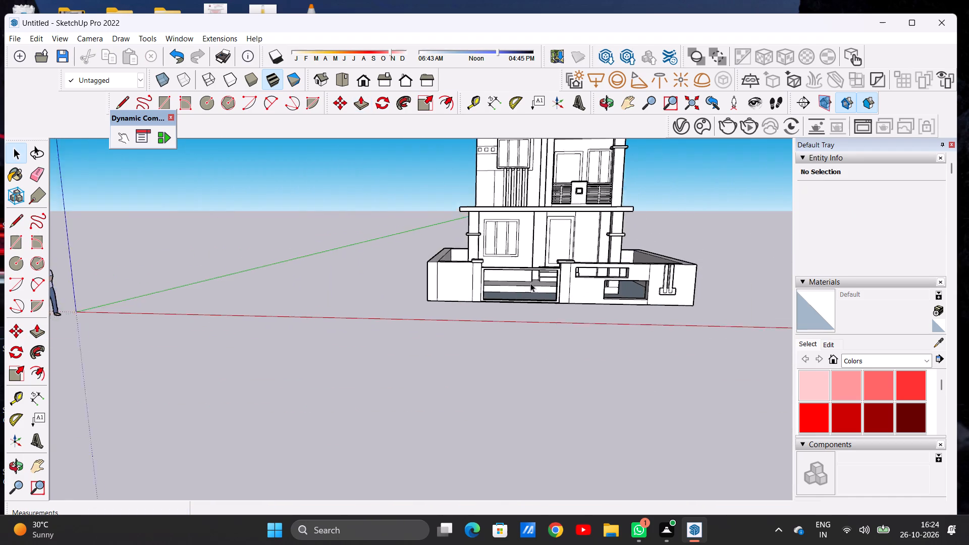
{"action": "scroll", "coordinate": [530, 283], "scroll_direction": "up", "scroll_amount": 12}
{"action": "scroll", "coordinate": [456, 269], "scroll_direction": "down", "scroll_amount": 3}
{"action": "middle_click_drag", "start_coordinate": [421, 299], "coordinate": [434, 369]}
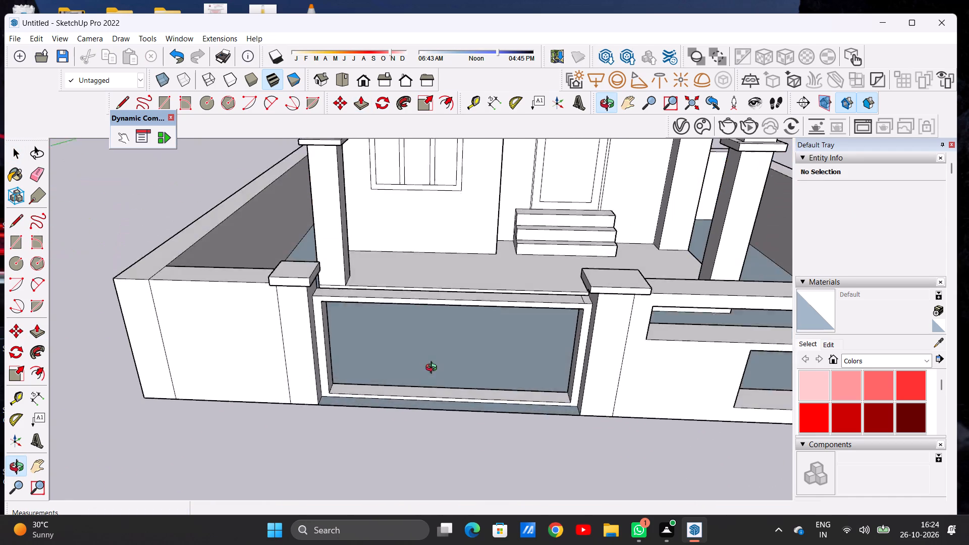
{"action": "middle_click_drag", "start_coordinate": [434, 369], "coordinate": [443, 400]}
{"action": "scroll", "coordinate": [399, 280], "scroll_direction": "down", "scroll_amount": 5}
{"action": "scroll", "coordinate": [417, 349], "scroll_direction": "up", "scroll_amount": 6}
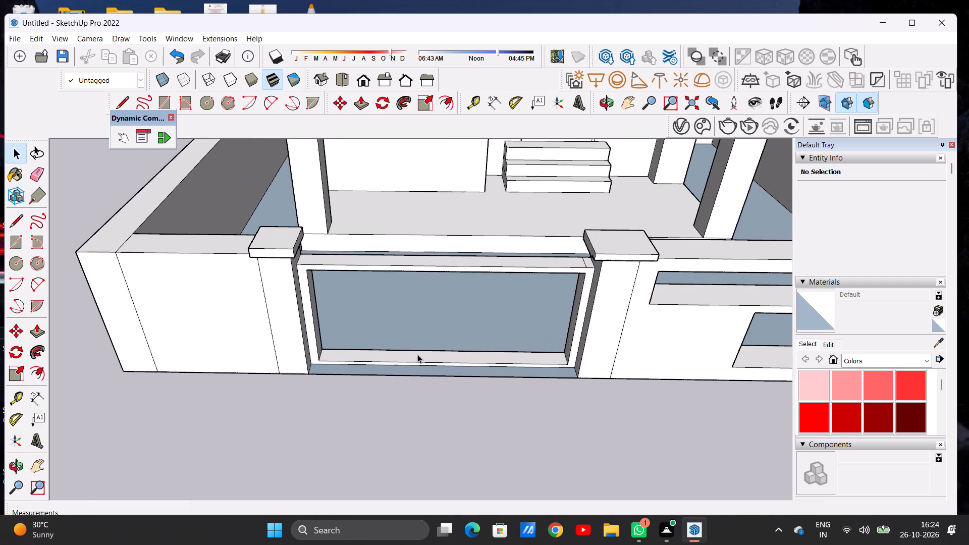
{"action": "scroll", "coordinate": [423, 362], "scroll_direction": "up", "scroll_amount": 6}
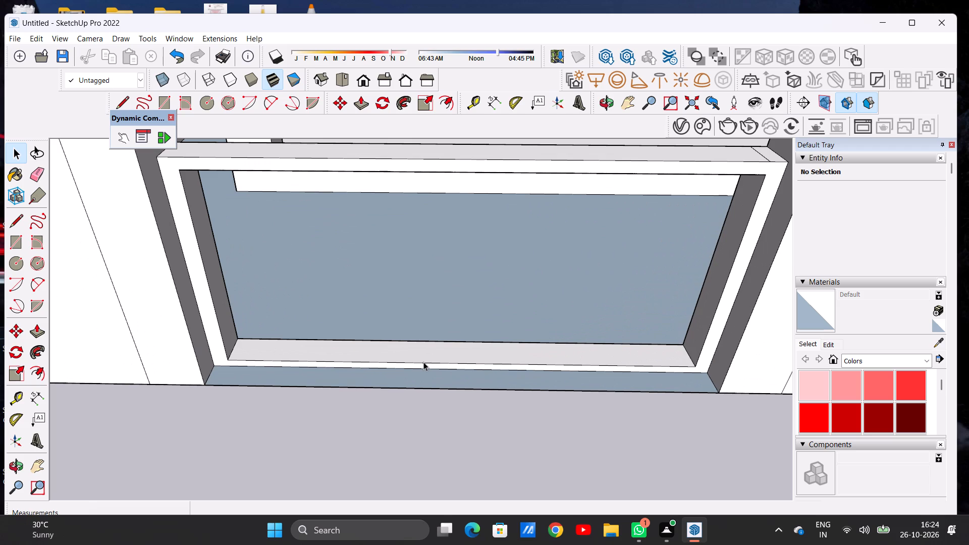
{"action": "scroll", "coordinate": [426, 348], "scroll_direction": "down", "scroll_amount": 9}
{"action": "scroll", "coordinate": [447, 326], "scroll_direction": "up", "scroll_amount": 1}
{"action": "scroll", "coordinate": [447, 326], "scroll_direction": "down", "scroll_amount": 11}
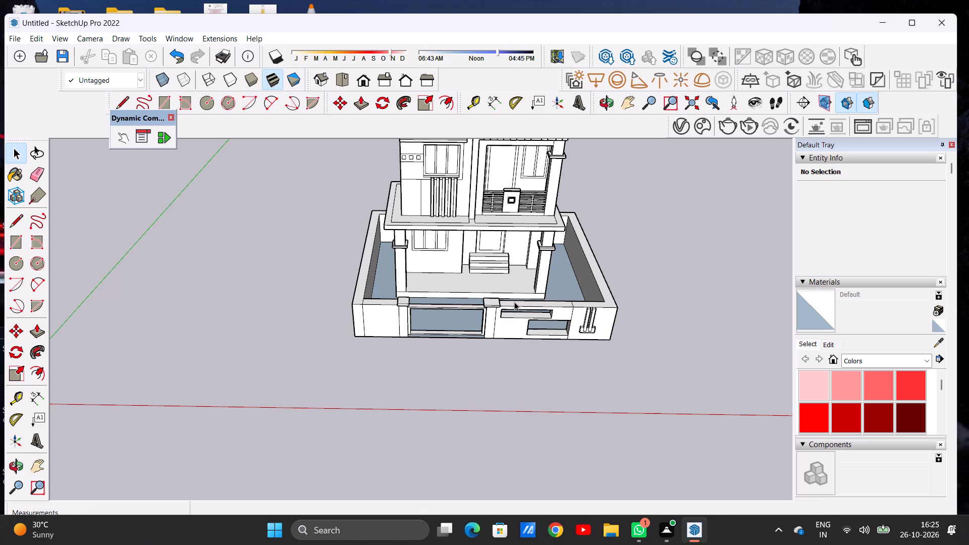
{"action": "scroll", "coordinate": [441, 348], "scroll_direction": "down", "scroll_amount": 4}
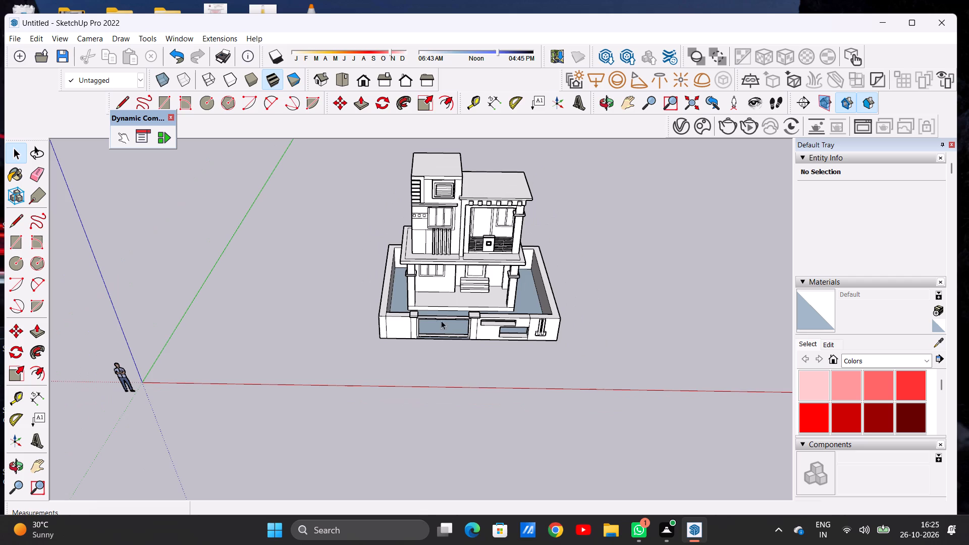
Draw a rectangle of about 1' by 1' 1 5/16" on the porch floor's front edge, aligned with the side of the steps.
{"action": "scroll", "coordinate": [458, 303], "scroll_direction": "up", "scroll_amount": 14}
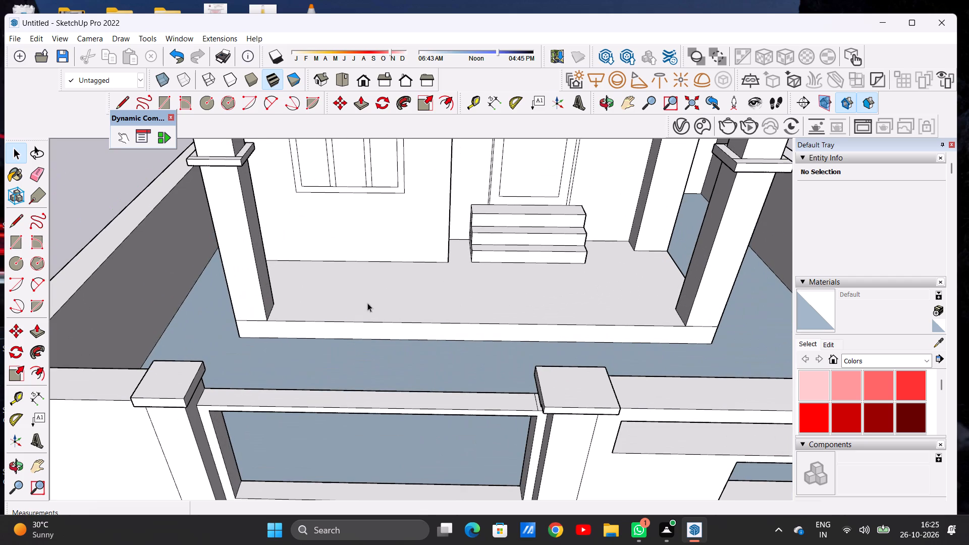
{"action": "scroll", "coordinate": [387, 297], "scroll_direction": "down", "scroll_amount": 9}
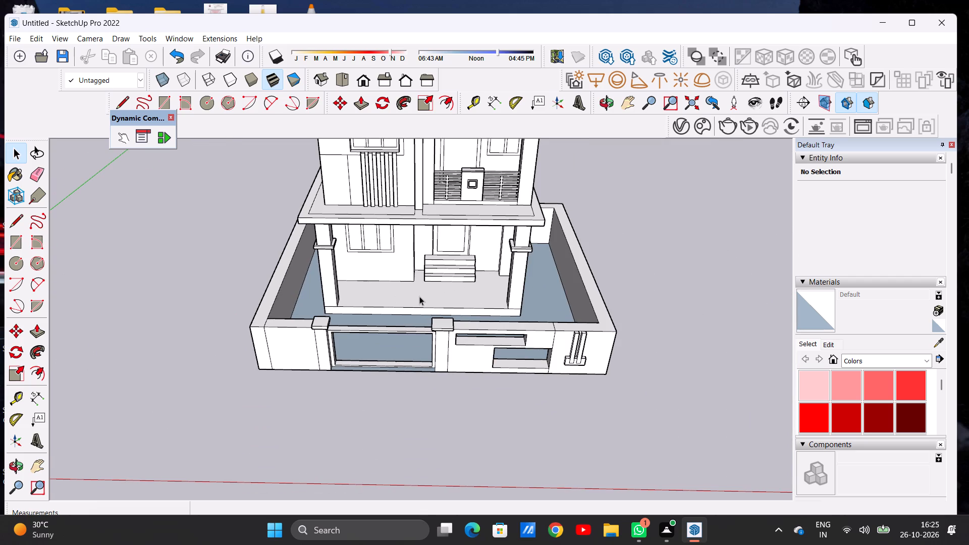
{"action": "scroll", "coordinate": [419, 296], "scroll_direction": "up", "scroll_amount": 12}
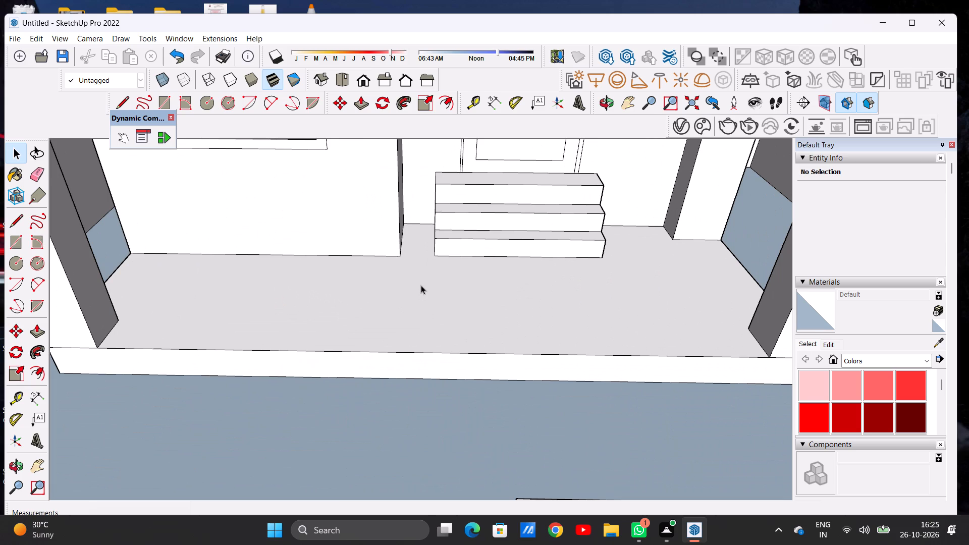
{"action": "key", "text": "r"}
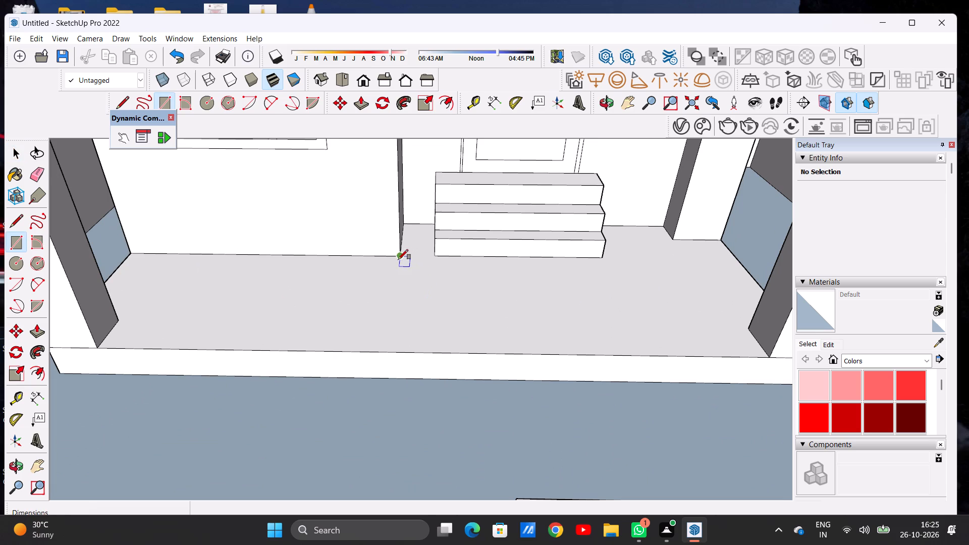
{"action": "left_click", "coordinate": [396, 351]}
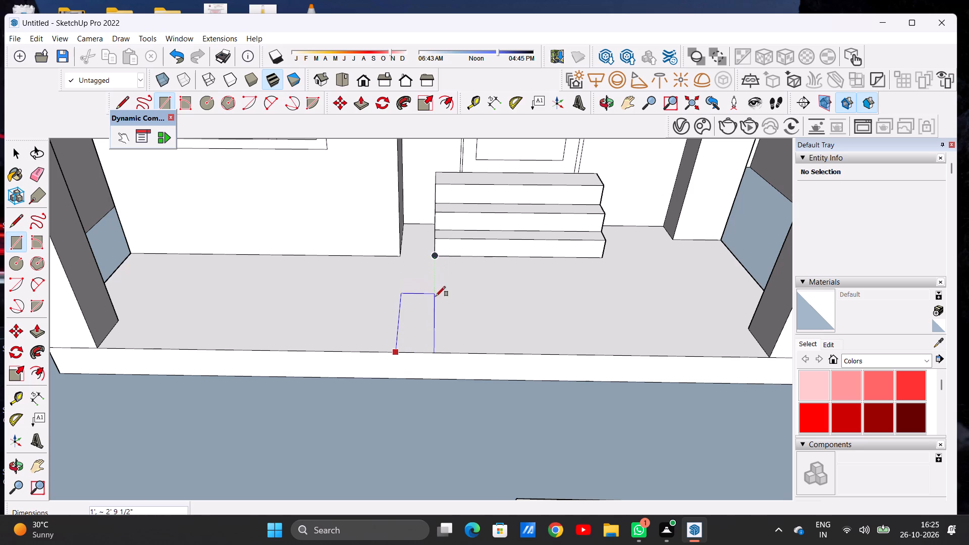
{"action": "left_click", "coordinate": [434, 328]}
{"action": "key", "text": "space"}
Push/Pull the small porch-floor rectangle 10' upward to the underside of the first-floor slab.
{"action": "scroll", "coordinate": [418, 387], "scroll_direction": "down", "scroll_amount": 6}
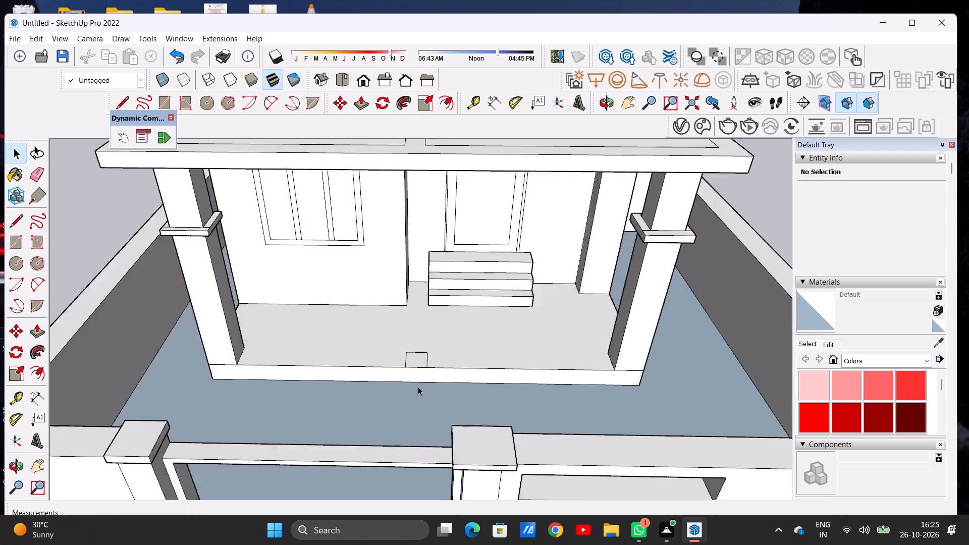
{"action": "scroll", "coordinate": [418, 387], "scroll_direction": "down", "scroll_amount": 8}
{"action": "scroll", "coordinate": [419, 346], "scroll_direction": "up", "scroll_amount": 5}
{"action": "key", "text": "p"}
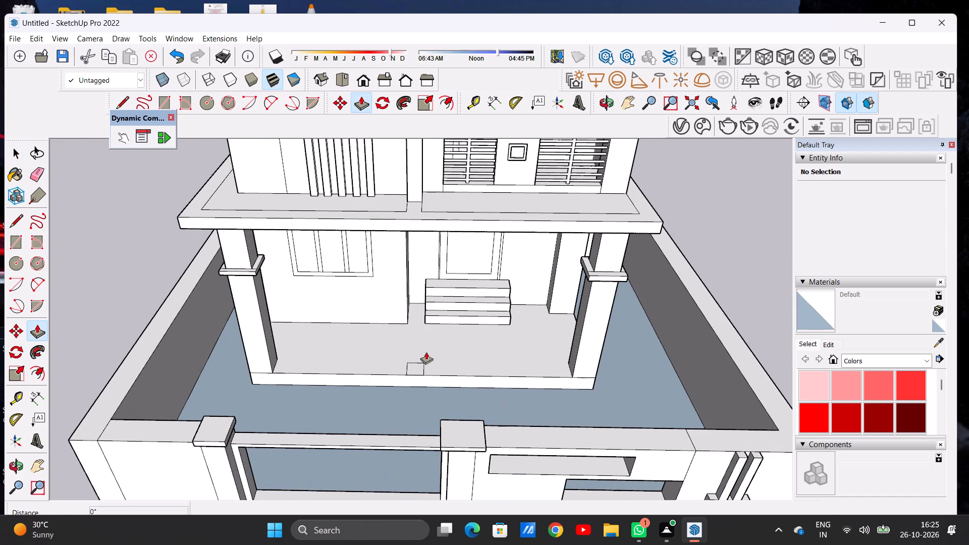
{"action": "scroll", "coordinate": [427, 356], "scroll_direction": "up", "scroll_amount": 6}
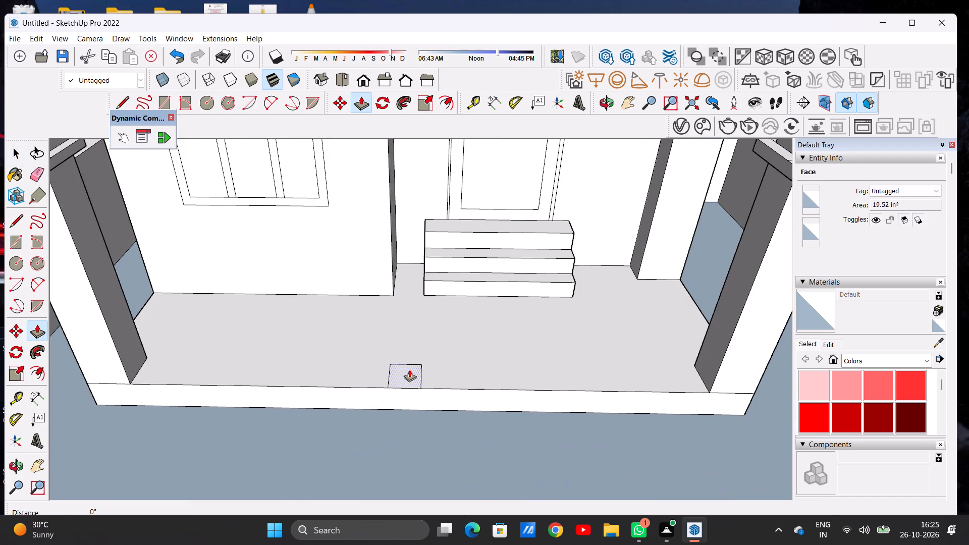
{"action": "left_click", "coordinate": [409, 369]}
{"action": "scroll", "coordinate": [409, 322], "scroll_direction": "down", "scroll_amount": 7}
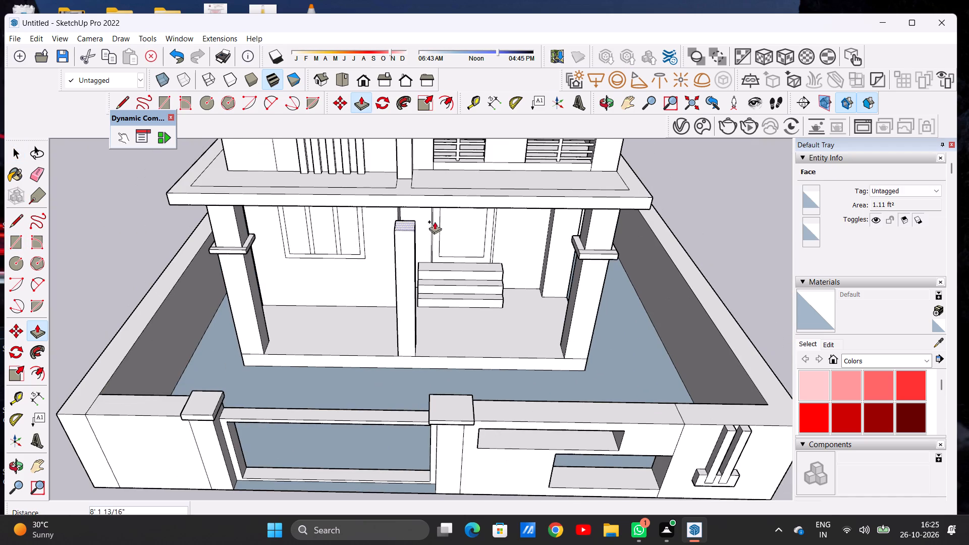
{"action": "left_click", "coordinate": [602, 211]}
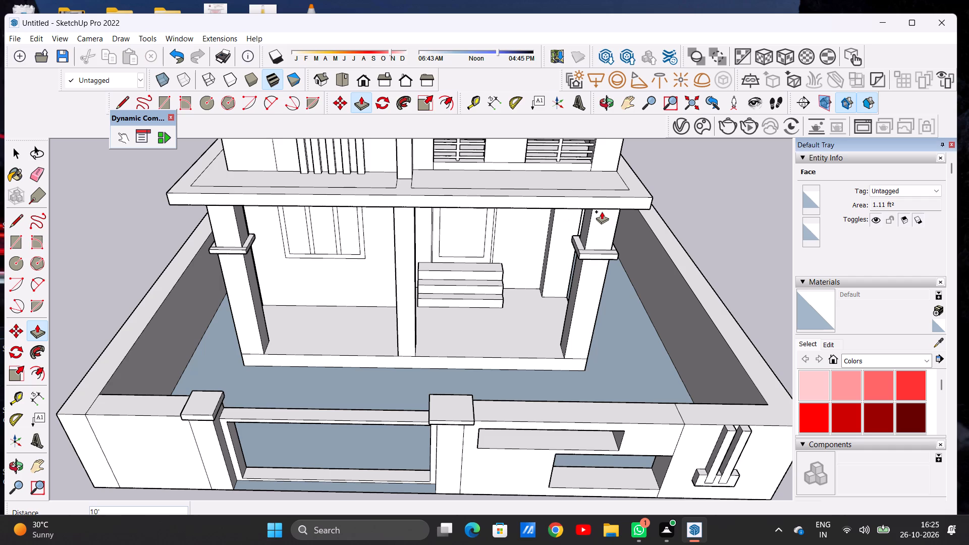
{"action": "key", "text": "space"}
Examine the new middle porch column from the front and from above, comparing its alignment with the house and gate.
{"action": "scroll", "coordinate": [509, 243], "scroll_direction": "down", "scroll_amount": 6}
{"action": "middle_click_drag", "start_coordinate": [471, 286], "coordinate": [466, 249]}
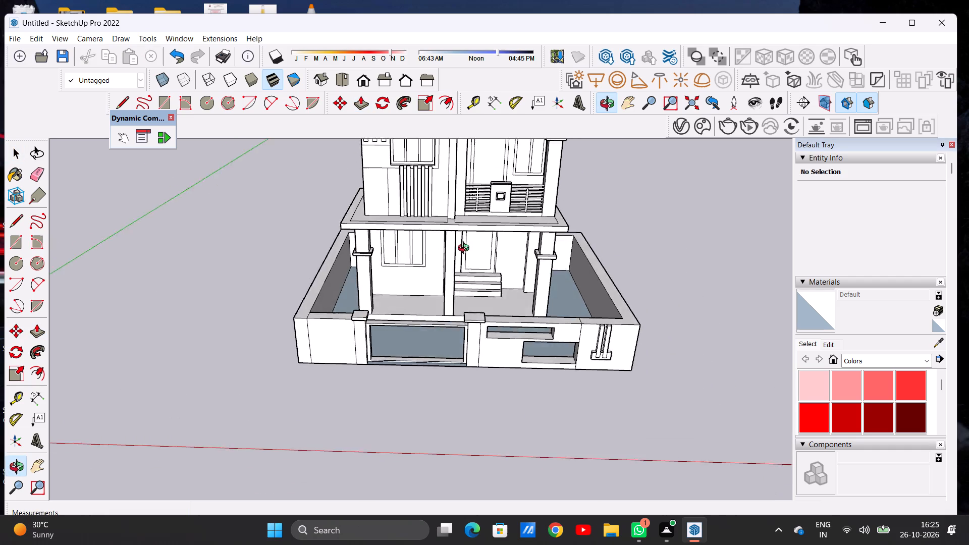
{"action": "middle_click_drag", "start_coordinate": [466, 249], "coordinate": [462, 220]}
{"action": "scroll", "coordinate": [459, 226], "scroll_direction": "up", "scroll_amount": 7}
{"action": "middle_click_drag", "start_coordinate": [438, 280], "coordinate": [445, 192]}
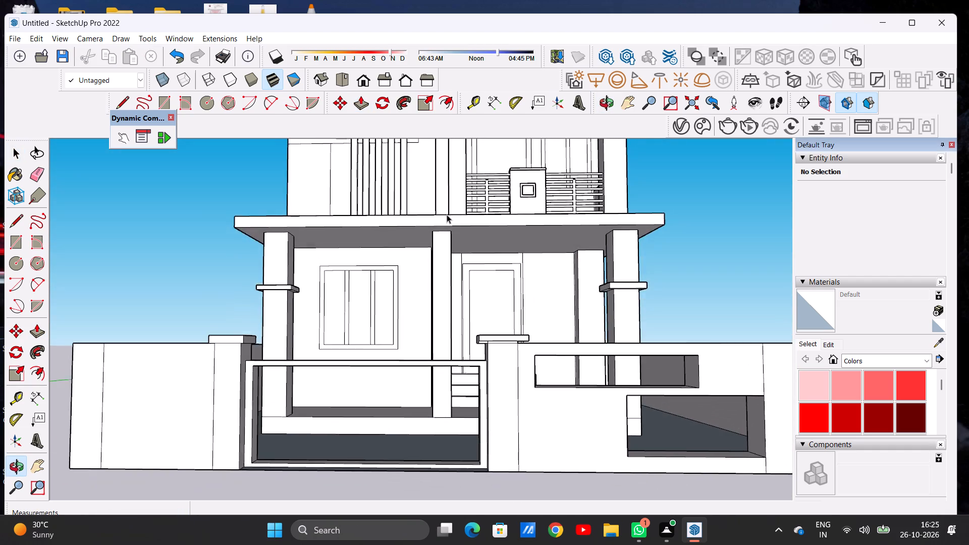
{"action": "scroll", "coordinate": [447, 214], "scroll_direction": "up", "scroll_amount": 6}
{"action": "scroll", "coordinate": [435, 260], "scroll_direction": "down", "scroll_amount": 14}
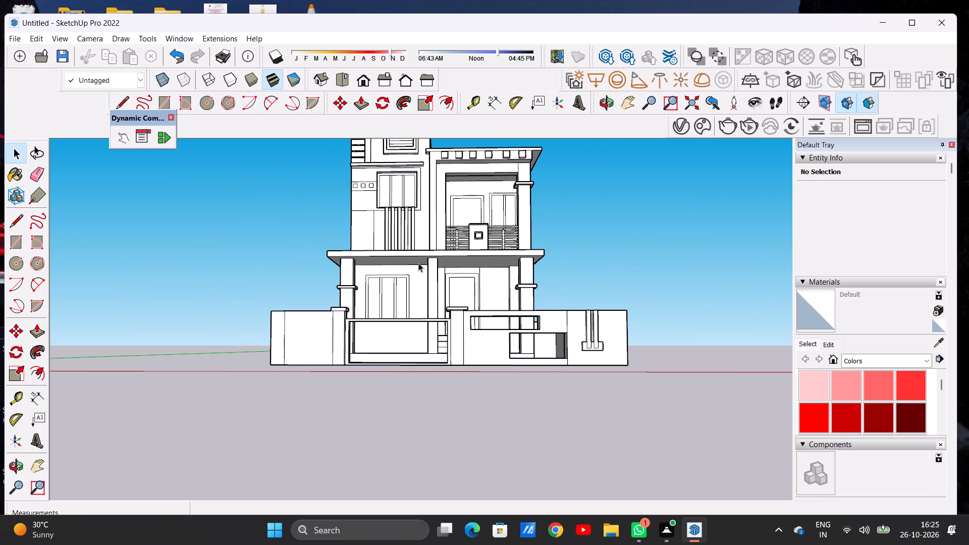
{"action": "scroll", "coordinate": [408, 257], "scroll_direction": "up", "scroll_amount": 2}
{"action": "scroll", "coordinate": [410, 256], "scroll_direction": "down", "scroll_amount": 1}
{"action": "scroll", "coordinate": [413, 257], "scroll_direction": "up", "scroll_amount": 1}
{"action": "scroll", "coordinate": [423, 262], "scroll_direction": "down", "scroll_amount": 1}
{"action": "middle_click", "coordinate": [445, 304]}
{"action": "middle_click_drag", "start_coordinate": [445, 305], "coordinate": [447, 350]}
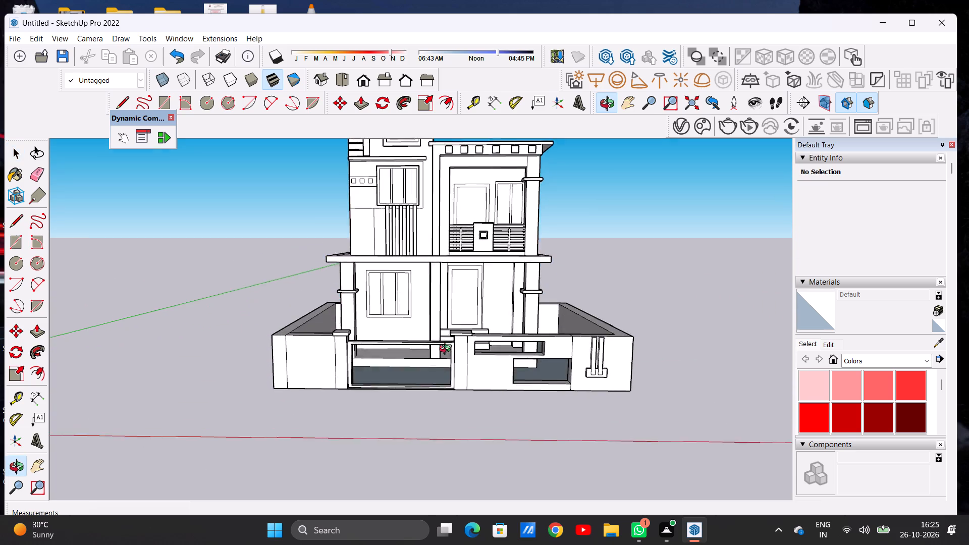
{"action": "middle_click_drag", "start_coordinate": [447, 350], "coordinate": [445, 361]}
{"action": "scroll", "coordinate": [441, 358], "scroll_direction": "up", "scroll_amount": 7}
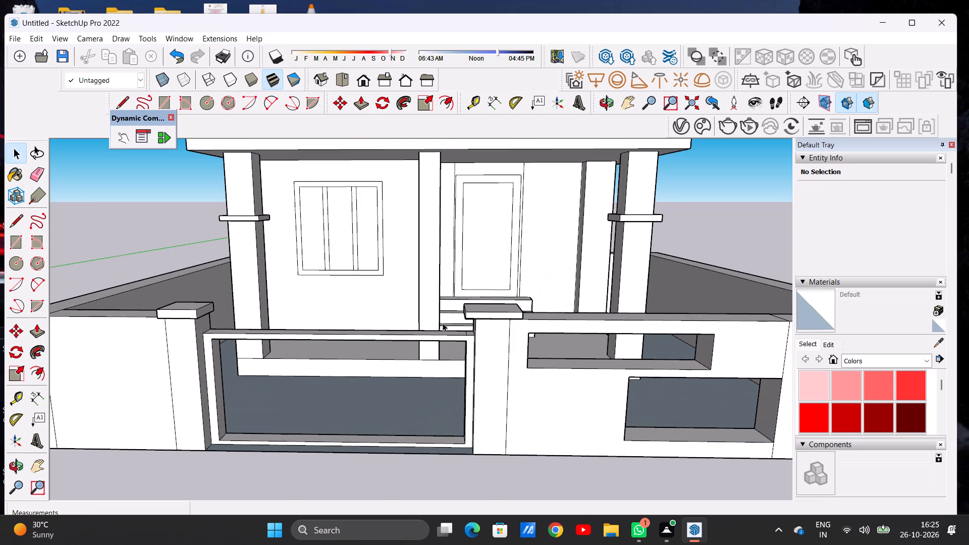
{"action": "scroll", "coordinate": [440, 313], "scroll_direction": "down", "scroll_amount": 4}
{"action": "middle_click_drag", "start_coordinate": [458, 305], "coordinate": [411, 385]}
{"action": "scroll", "coordinate": [438, 315], "scroll_direction": "up", "scroll_amount": 2}
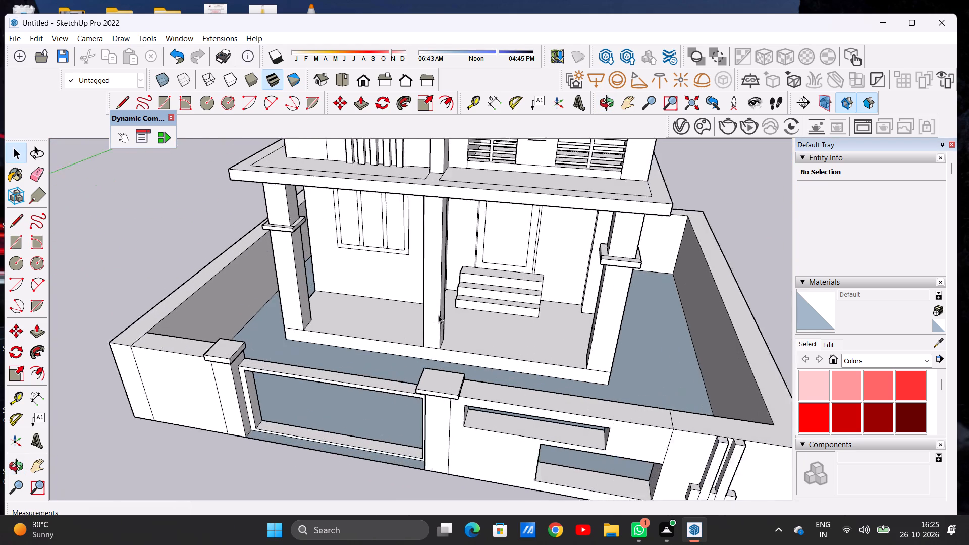
{"action": "scroll", "coordinate": [438, 315], "scroll_direction": "up", "scroll_amount": 4}
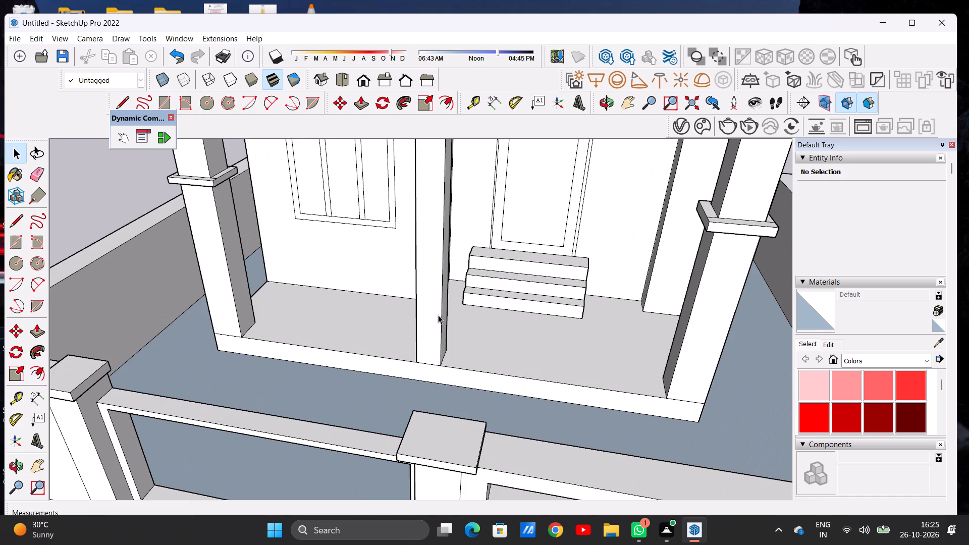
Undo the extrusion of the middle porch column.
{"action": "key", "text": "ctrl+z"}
Move the column base rectangle 2 7/16" along the porch's front edge, toward the side with the steps.
{"action": "scroll", "coordinate": [438, 315], "scroll_direction": "down", "scroll_amount": 5}
{"action": "middle_click_drag", "start_coordinate": [429, 342], "coordinate": [452, 377]}
{"action": "scroll", "coordinate": [432, 342], "scroll_direction": "up", "scroll_amount": 13}
{"action": "double_click", "coordinate": [427, 318]}
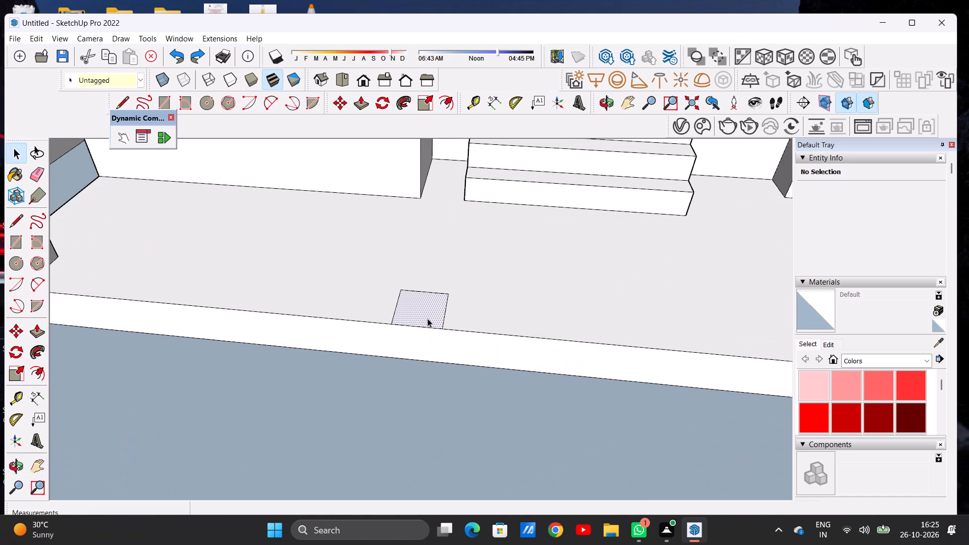
{"action": "key", "text": "m"}
{"action": "left_click", "coordinate": [443, 326]}
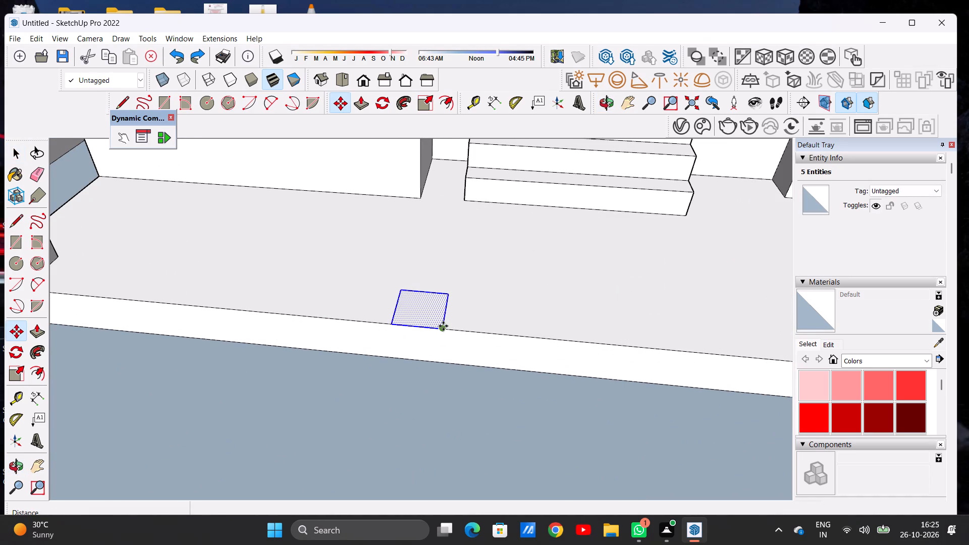
{"action": "left_click", "coordinate": [453, 328]}
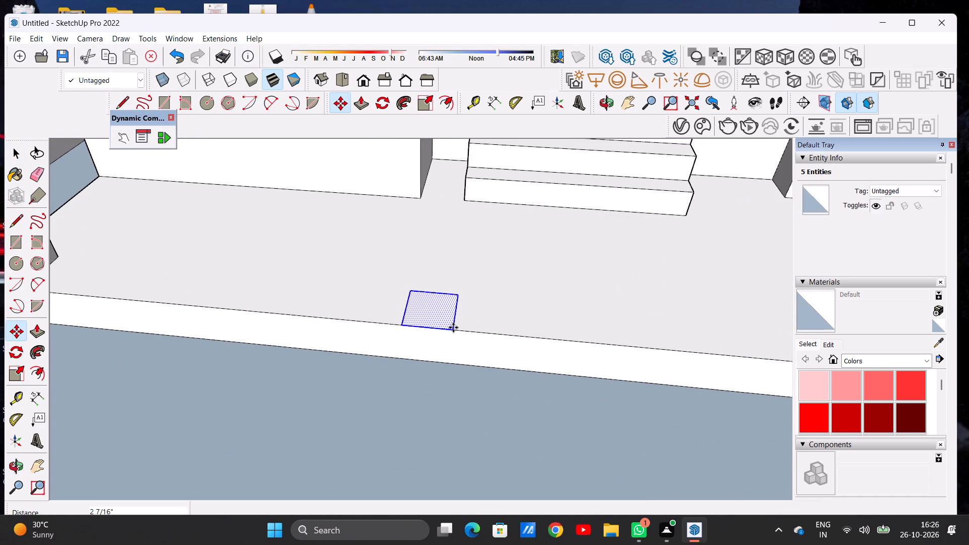
{"action": "key", "text": "space"}
{"action": "scroll", "coordinate": [393, 289], "scroll_direction": "down", "scroll_amount": 11}
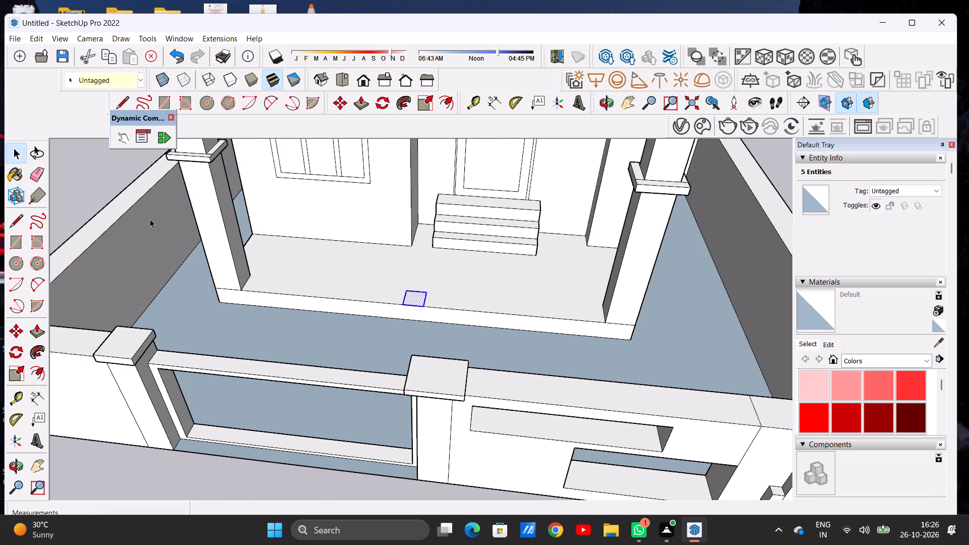
{"action": "left_click", "coordinate": [148, 219]}
Push/Pull the moved middle-column base rectangle 10' upward to the underside of the first-floor slab.
{"action": "scroll", "coordinate": [177, 251], "scroll_direction": "down", "scroll_amount": 5}
{"action": "middle_click_drag", "start_coordinate": [255, 263], "coordinate": [257, 235]}
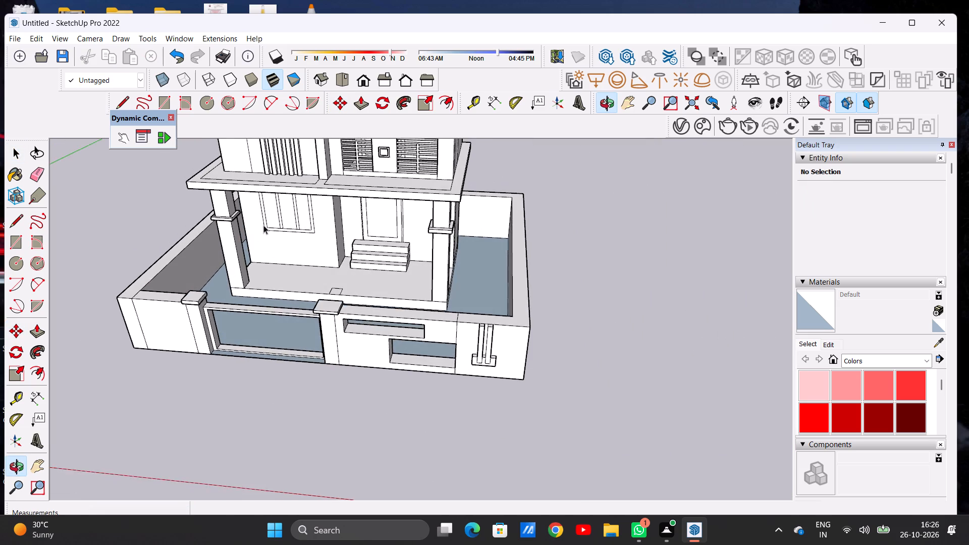
{"action": "scroll", "coordinate": [275, 192], "scroll_direction": "down", "scroll_amount": 5}
{"action": "scroll", "coordinate": [294, 189], "scroll_direction": "up", "scroll_amount": 4}
{"action": "scroll", "coordinate": [294, 189], "scroll_direction": "down", "scroll_amount": 1}
{"action": "scroll", "coordinate": [294, 189], "scroll_direction": "up", "scroll_amount": 10}
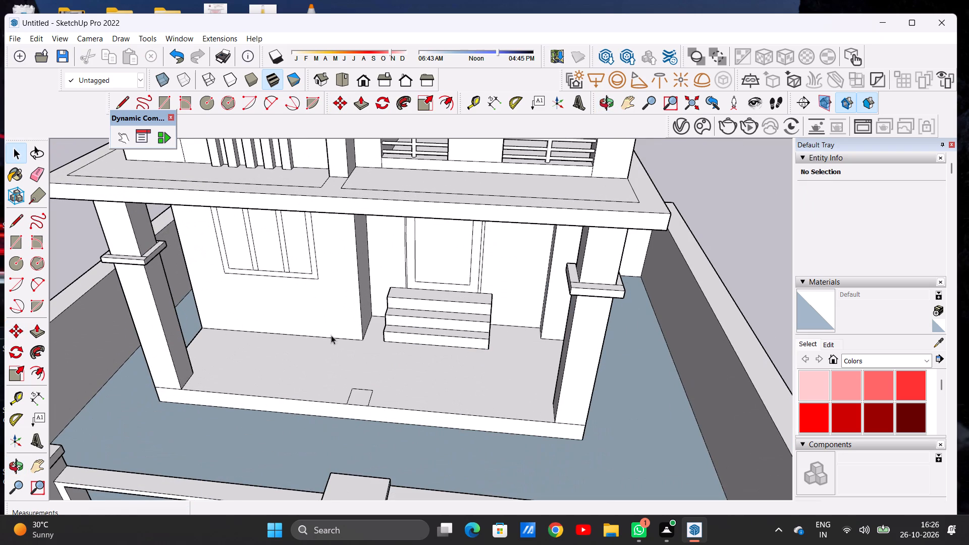
{"action": "key", "text": "p"}
{"action": "scroll", "coordinate": [340, 365], "scroll_direction": "up", "scroll_amount": 6}
{"action": "scroll", "coordinate": [346, 375], "scroll_direction": "down", "scroll_amount": 1}
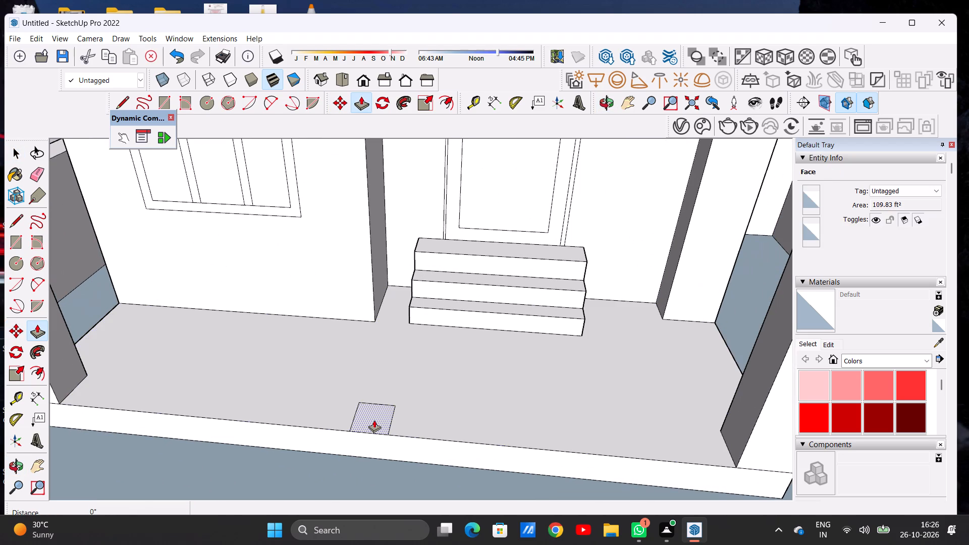
{"action": "left_click", "coordinate": [374, 420]}
{"action": "scroll", "coordinate": [392, 376], "scroll_direction": "down", "scroll_amount": 6}
{"action": "scroll", "coordinate": [396, 379], "scroll_direction": "up", "scroll_amount": 1}
{"action": "scroll", "coordinate": [398, 380], "scroll_direction": "down", "scroll_amount": 3}
{"action": "scroll", "coordinate": [398, 380], "scroll_direction": "up", "scroll_amount": 1}
{"action": "scroll", "coordinate": [398, 380], "scroll_direction": "down", "scroll_amount": 7}
{"action": "scroll", "coordinate": [393, 320], "scroll_direction": "up", "scroll_amount": 7}
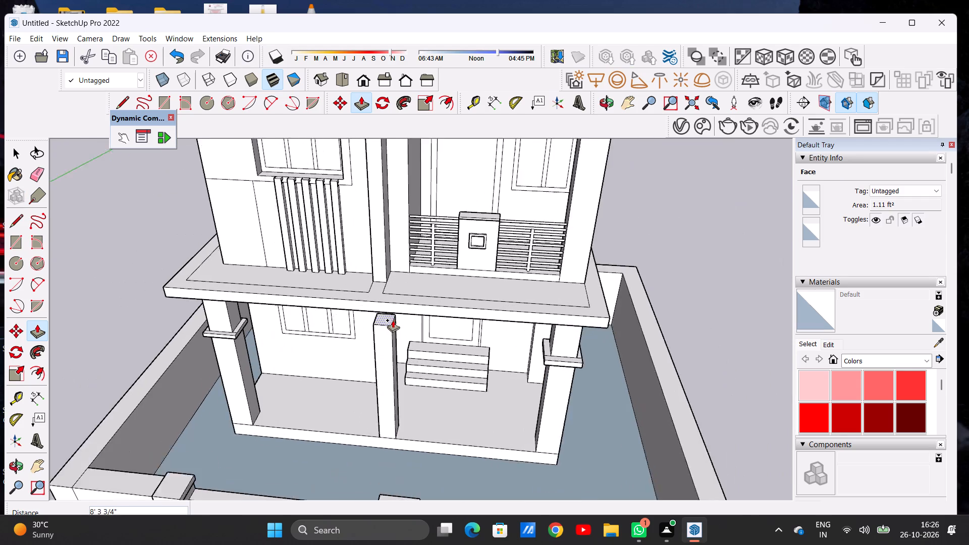
{"action": "scroll", "coordinate": [392, 319], "scroll_direction": "down", "scroll_amount": 1}
{"action": "scroll", "coordinate": [392, 319], "scroll_direction": "up", "scroll_amount": 7}
{"action": "left_click", "coordinate": [410, 309]}
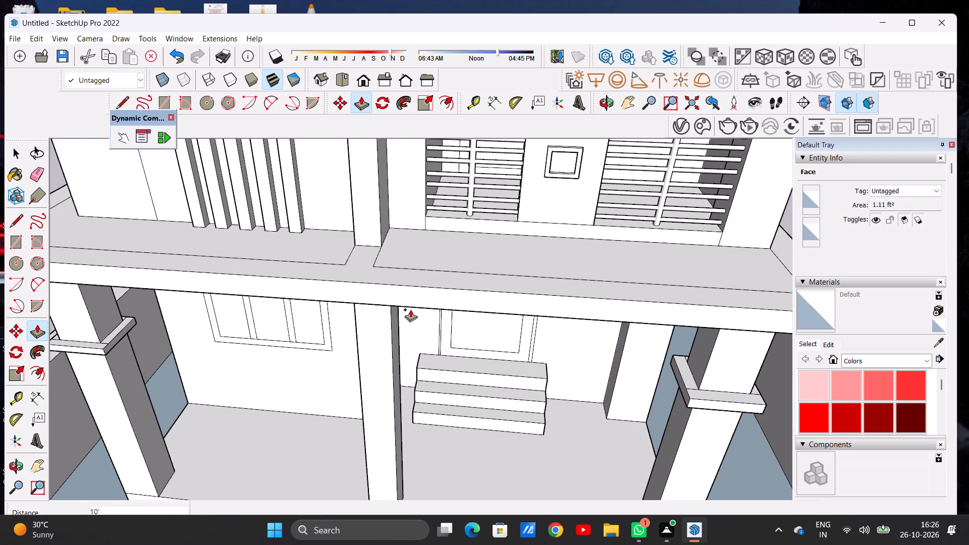
{"action": "key", "text": "space"}
Push/Pull the middle porch column's side face facing the steps outward about 2 13/16".
{"action": "scroll", "coordinate": [373, 317], "scroll_direction": "down", "scroll_amount": 2}
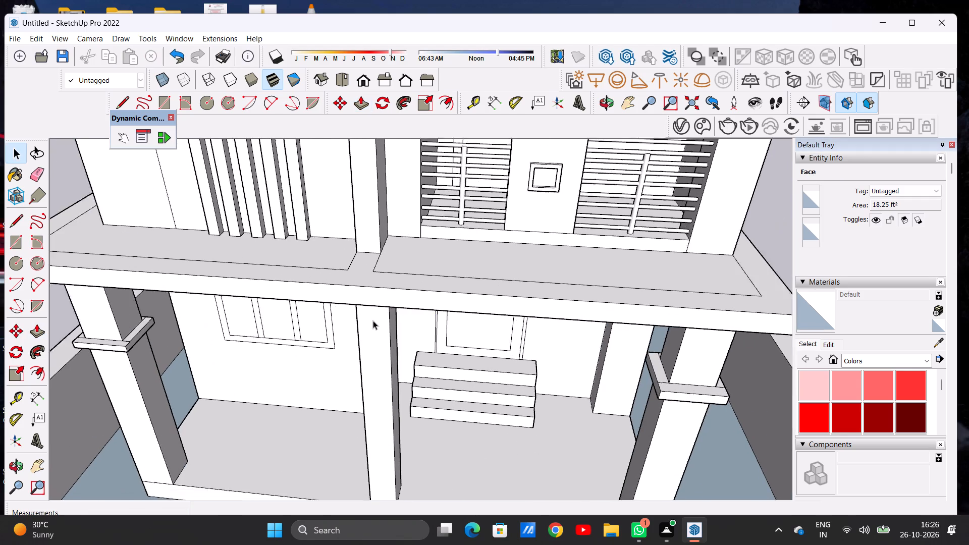
{"action": "scroll", "coordinate": [373, 320], "scroll_direction": "down", "scroll_amount": 8}
{"action": "middle_click_drag", "start_coordinate": [361, 353], "coordinate": [386, 250]}
{"action": "scroll", "coordinate": [392, 354], "scroll_direction": "up", "scroll_amount": 1}
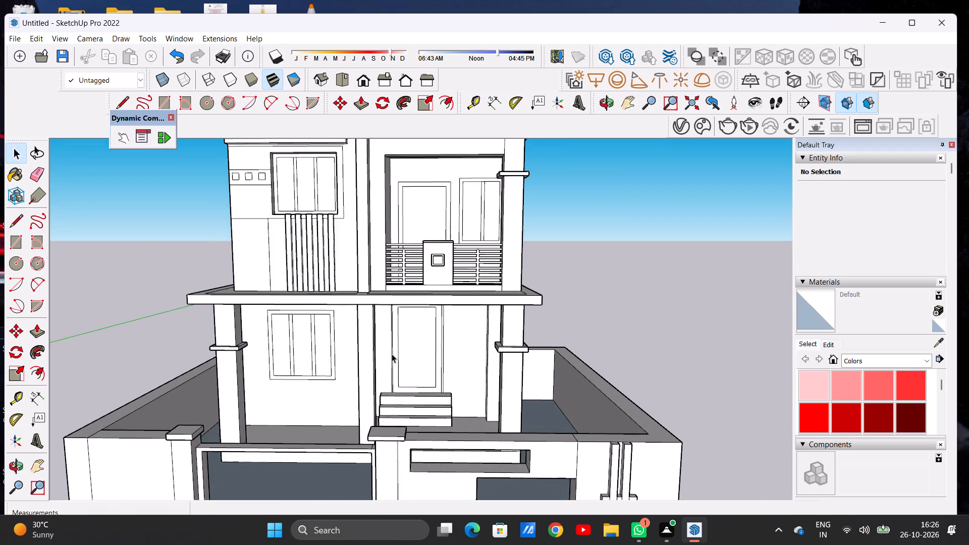
{"action": "scroll", "coordinate": [392, 354], "scroll_direction": "up", "scroll_amount": 1}
{"action": "scroll", "coordinate": [392, 354], "scroll_direction": "down", "scroll_amount": 1}
{"action": "scroll", "coordinate": [392, 354], "scroll_direction": "up", "scroll_amount": 2}
{"action": "scroll", "coordinate": [382, 363], "scroll_direction": "down", "scroll_amount": 7}
{"action": "middle_click_drag", "start_coordinate": [387, 372], "coordinate": [354, 432]}
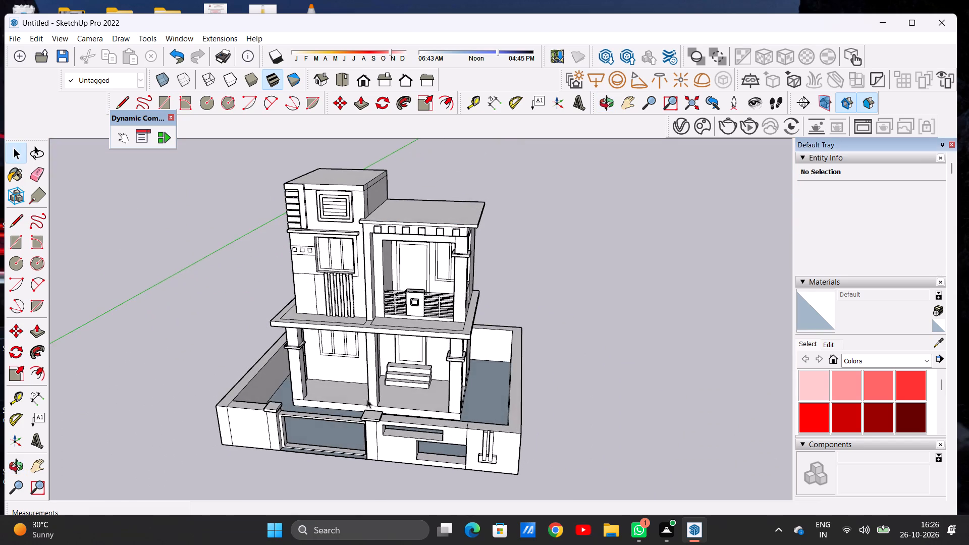
{"action": "scroll", "coordinate": [375, 389], "scroll_direction": "up", "scroll_amount": 6}
{"action": "scroll", "coordinate": [375, 388], "scroll_direction": "down", "scroll_amount": 1}
{"action": "scroll", "coordinate": [378, 381], "scroll_direction": "up", "scroll_amount": 7}
{"action": "key", "text": "p"}
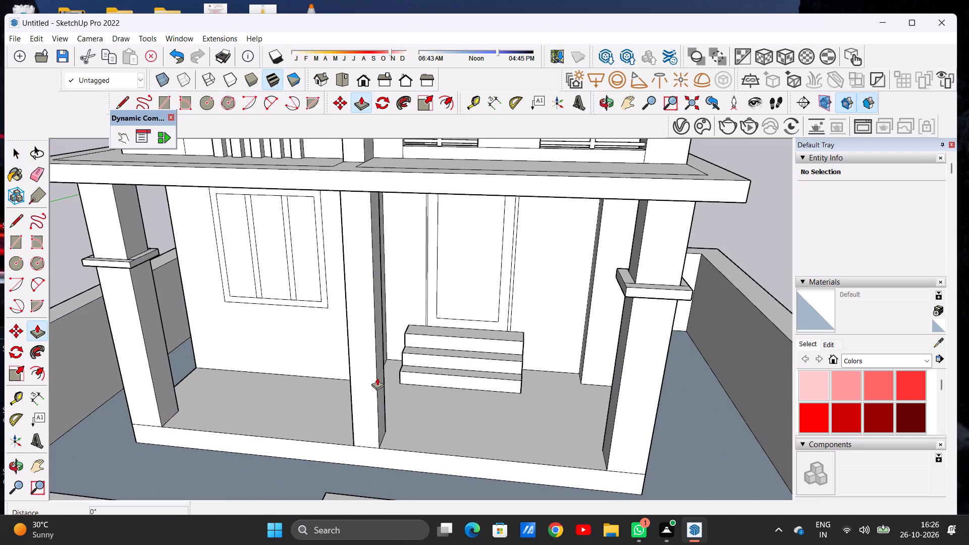
{"action": "left_click", "coordinate": [380, 371]}
{"action": "left_click", "coordinate": [386, 373]}
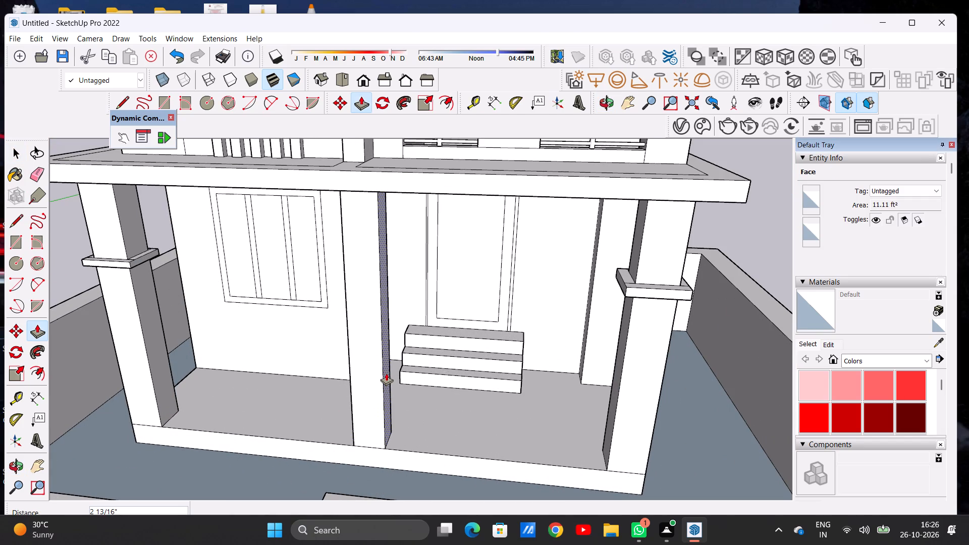
{"action": "key", "text": "space"}
Examine the widened middle porch column from the front and from above, comparing its alignment with the upper wall and gate pillar.
{"action": "scroll", "coordinate": [366, 360], "scroll_direction": "down", "scroll_amount": 7}
{"action": "middle_click_drag", "start_coordinate": [350, 366], "coordinate": [391, 296]}
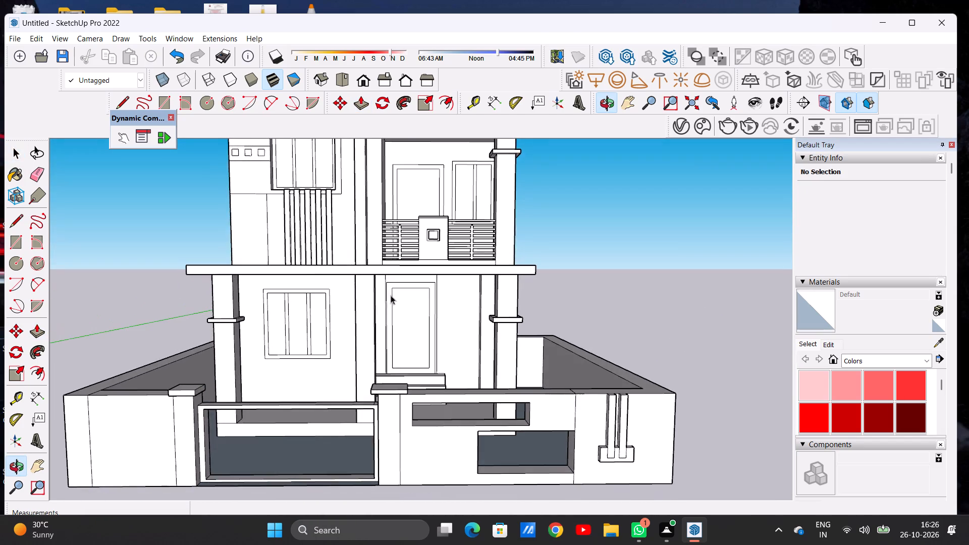
{"action": "scroll", "coordinate": [368, 334], "scroll_direction": "down", "scroll_amount": 5}
{"action": "scroll", "coordinate": [368, 318], "scroll_direction": "up", "scroll_amount": 7}
{"action": "scroll", "coordinate": [377, 341], "scroll_direction": "down", "scroll_amount": 3}
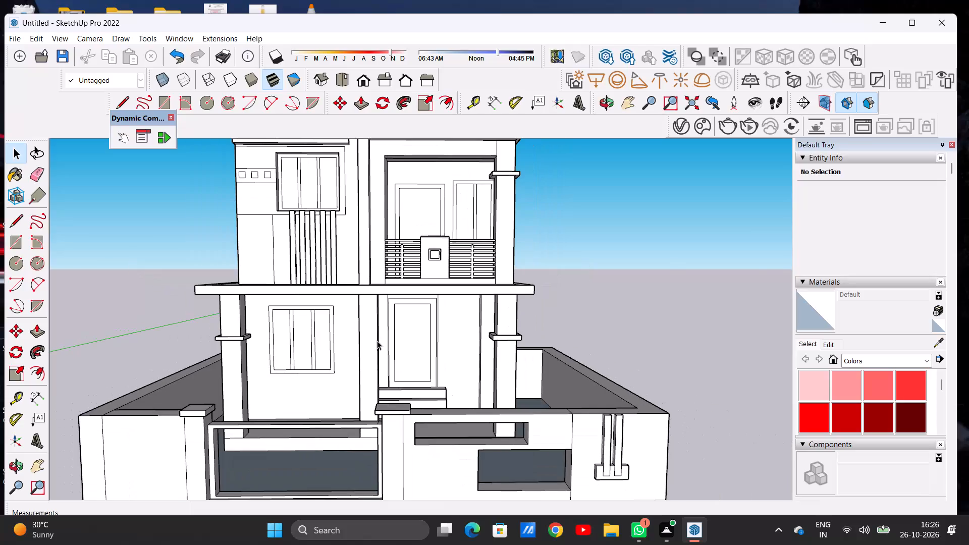
{"action": "scroll", "coordinate": [379, 352], "scroll_direction": "up", "scroll_amount": 4}
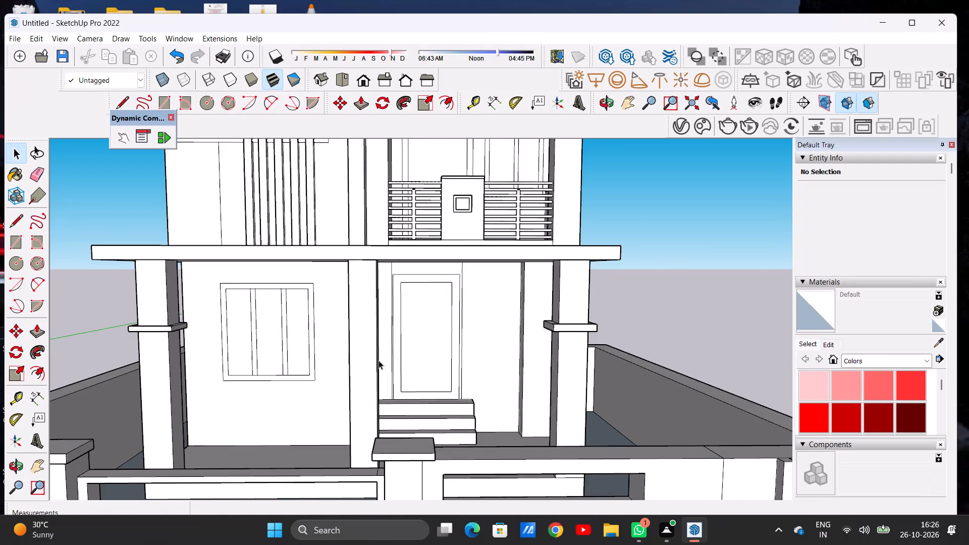
{"action": "middle_click_drag", "start_coordinate": [398, 353], "coordinate": [404, 348]}
{"action": "middle_click_drag", "start_coordinate": [413, 343], "coordinate": [419, 345]}
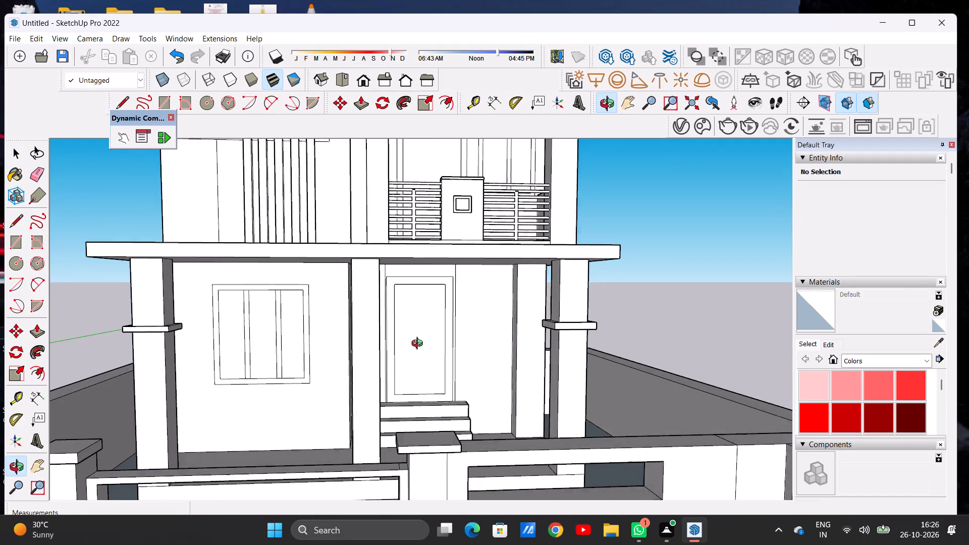
{"action": "middle_click_drag", "start_coordinate": [419, 345], "coordinate": [418, 345]}
{"action": "middle_click", "coordinate": [399, 358]}
{"action": "scroll", "coordinate": [379, 351], "scroll_direction": "up", "scroll_amount": 1}
{"action": "scroll", "coordinate": [363, 323], "scroll_direction": "down", "scroll_amount": 4}
{"action": "middle_click_drag", "start_coordinate": [324, 351], "coordinate": [319, 351]}
{"action": "middle_click_drag", "start_coordinate": [319, 358], "coordinate": [318, 395]}
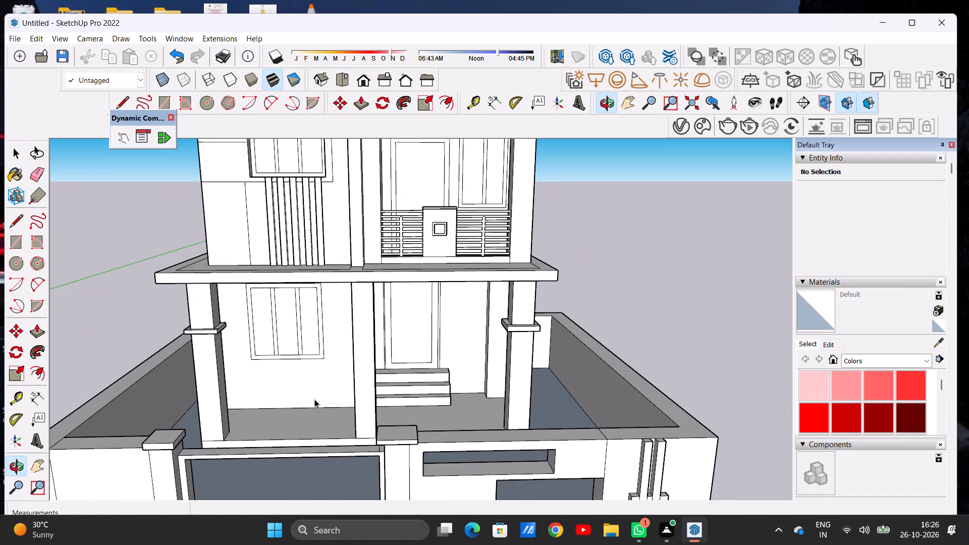
{"action": "scroll", "coordinate": [362, 339], "scroll_direction": "up", "scroll_amount": 6}
{"action": "middle_click", "coordinate": [365, 346]}
{"action": "middle_click_drag", "start_coordinate": [359, 343], "coordinate": [345, 324]}
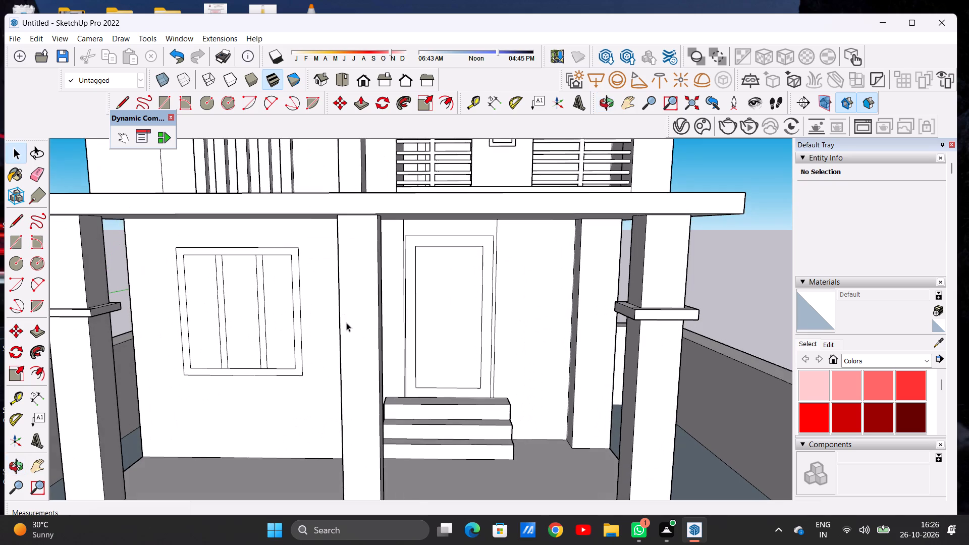
{"action": "scroll", "coordinate": [351, 310], "scroll_direction": "down", "scroll_amount": 5}
{"action": "middle_click_drag", "start_coordinate": [356, 333], "coordinate": [354, 310]}
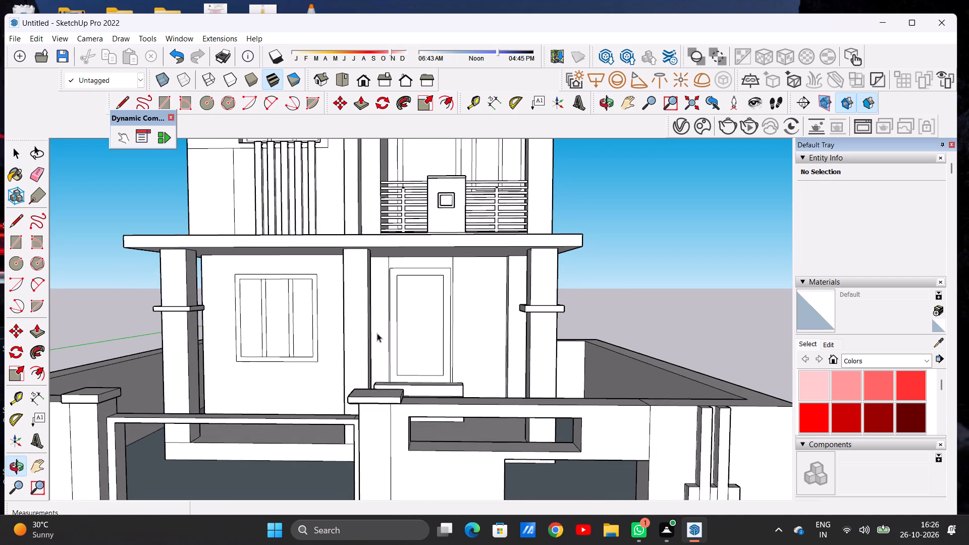
{"action": "scroll", "coordinate": [391, 340], "scroll_direction": "down", "scroll_amount": 1}
{"action": "middle_click_drag", "start_coordinate": [386, 335], "coordinate": [358, 360]}
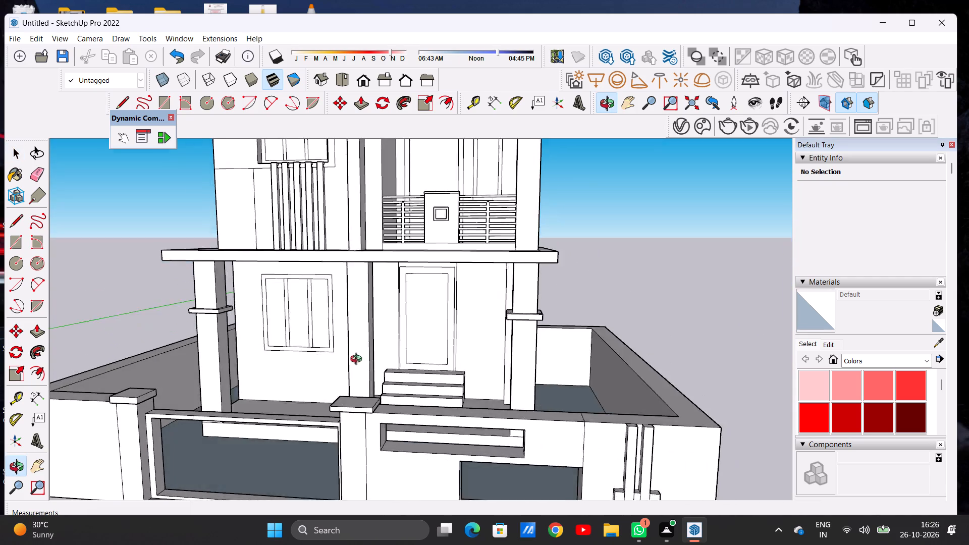
{"action": "middle_click_drag", "start_coordinate": [358, 360], "coordinate": [349, 378]}
Push/Pull the middle porch column's steps-side face outward about another 2 7/8".
{"action": "scroll", "coordinate": [369, 316], "scroll_direction": "up", "scroll_amount": 12}
{"action": "key", "text": "p"}
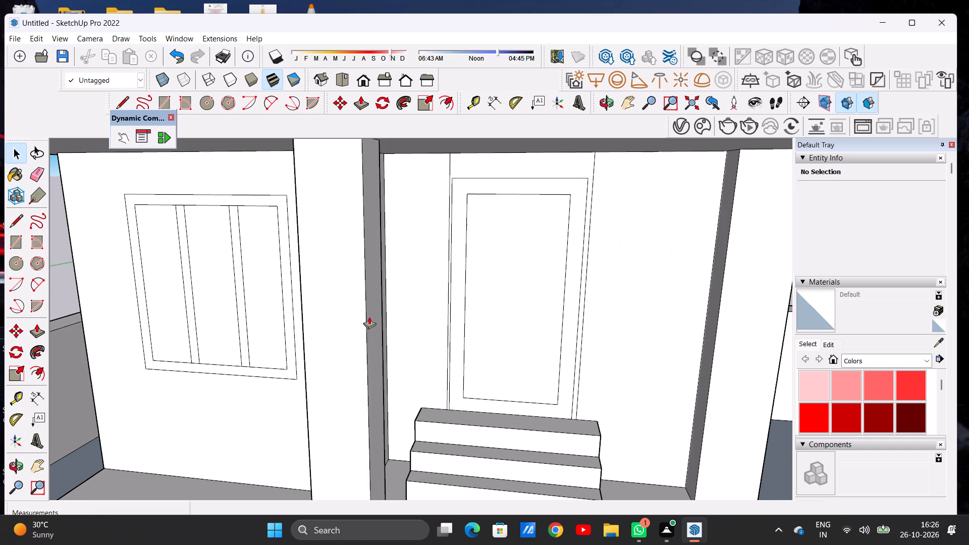
{"action": "scroll", "coordinate": [376, 311], "scroll_direction": "up", "scroll_amount": 3}
{"action": "scroll", "coordinate": [376, 311], "scroll_direction": "down", "scroll_amount": 1}
{"action": "scroll", "coordinate": [376, 311], "scroll_direction": "up", "scroll_amount": 1}
{"action": "left_click", "coordinate": [373, 319]}
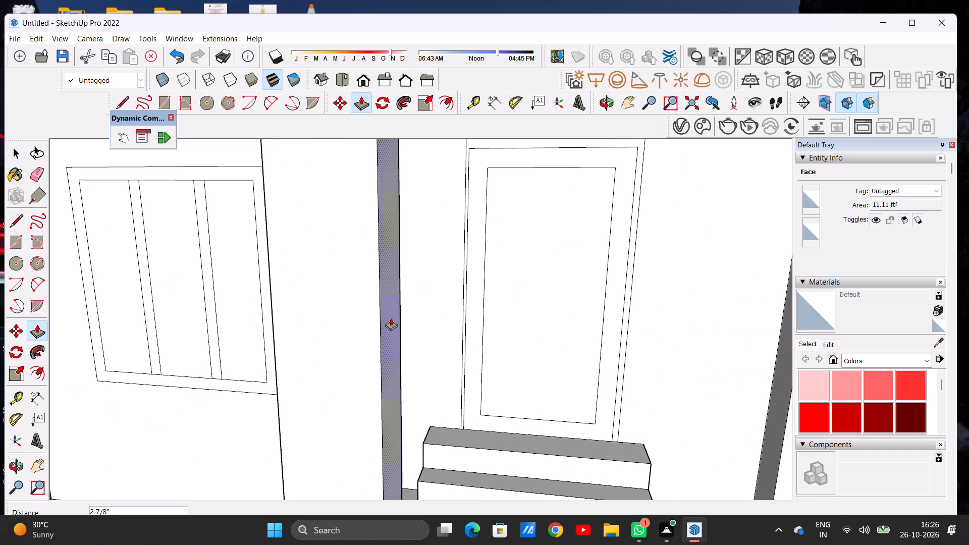
{"action": "left_click", "coordinate": [391, 318]}
{"action": "key", "text": "space"}
Draw two closely spaced horizontal lines about 1' 5 11/16" long across the middle column's front face, near the other columns' band height.
{"action": "scroll", "coordinate": [379, 316], "scroll_direction": "down", "scroll_amount": 14}
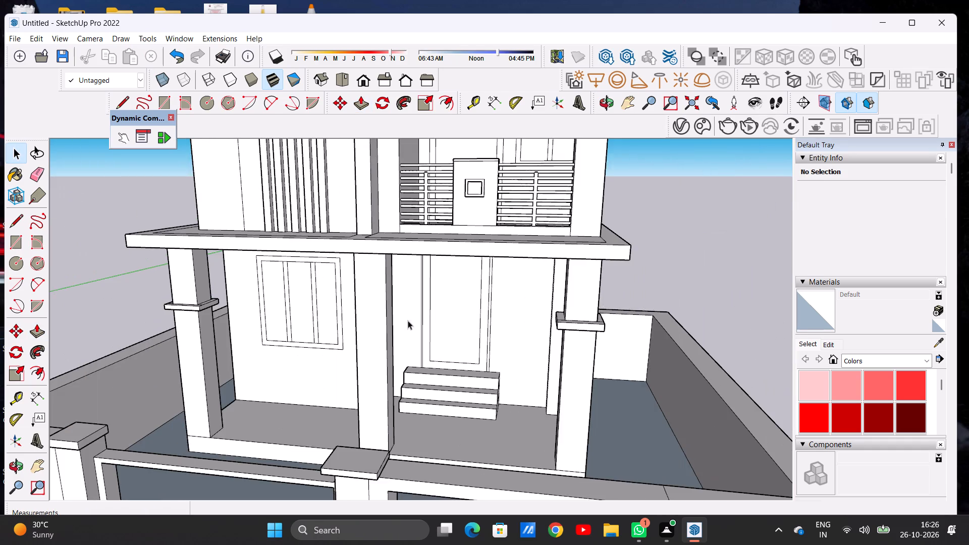
{"action": "middle_click_drag", "start_coordinate": [361, 338], "coordinate": [397, 312]}
{"action": "scroll", "coordinate": [389, 310], "scroll_direction": "up", "scroll_amount": 2}
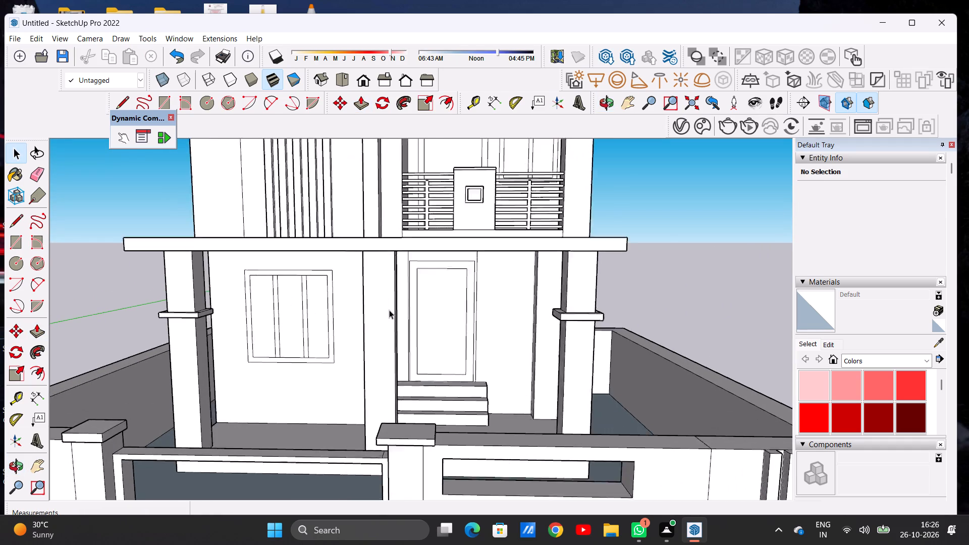
{"action": "scroll", "coordinate": [389, 310], "scroll_direction": "up", "scroll_amount": 1}
{"action": "key", "text": "l"}
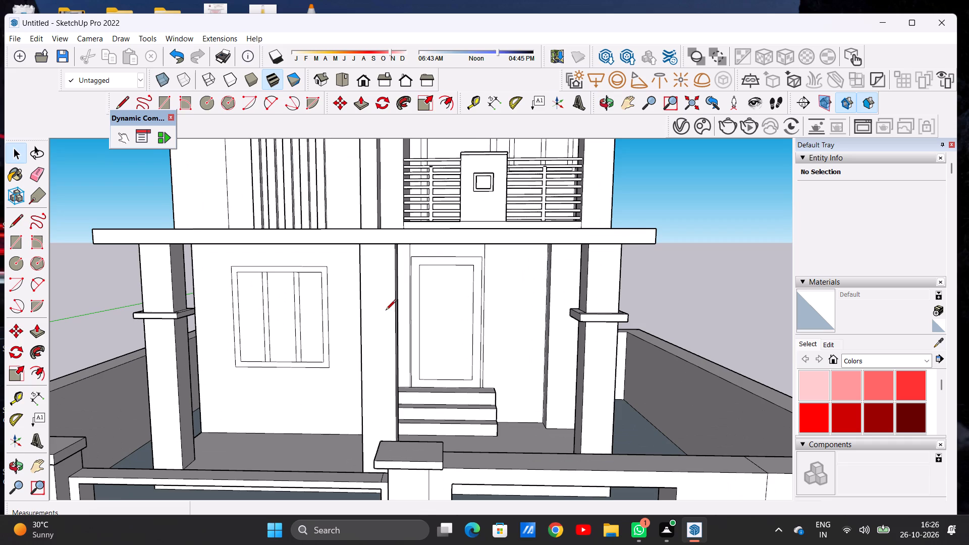
{"action": "scroll", "coordinate": [388, 305], "scroll_direction": "down", "scroll_amount": 1}
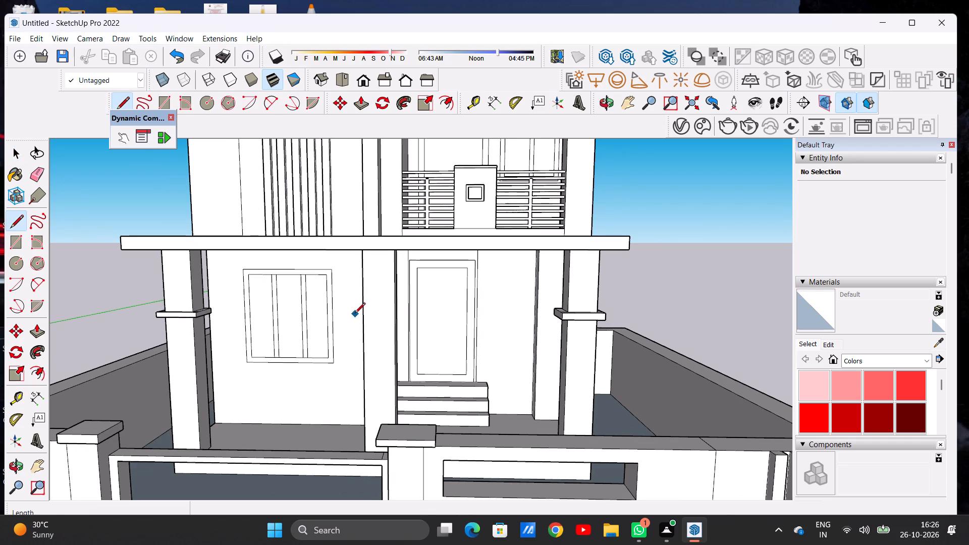
{"action": "scroll", "coordinate": [369, 306], "scroll_direction": "up", "scroll_amount": 6}
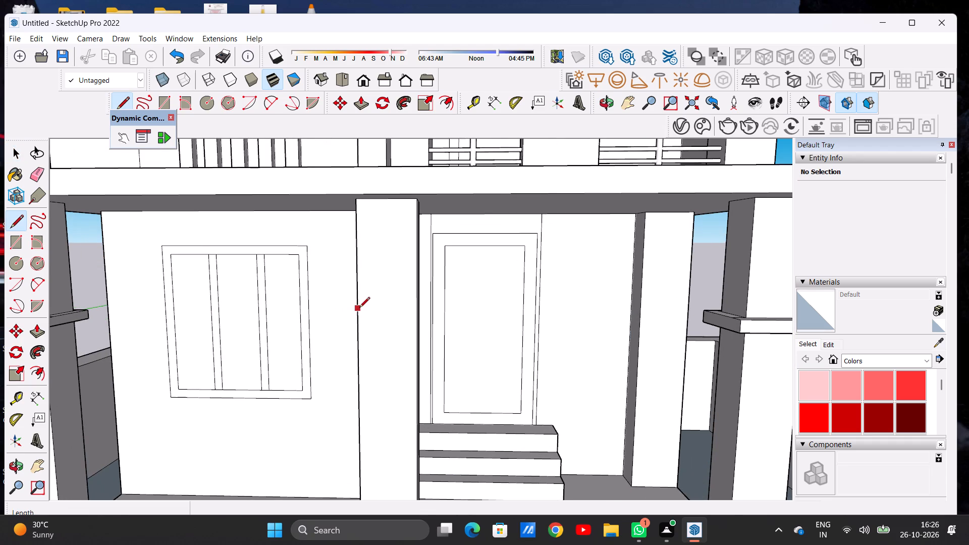
{"action": "left_click", "coordinate": [359, 308]}
{"action": "left_click", "coordinate": [416, 312]}
{"action": "scroll", "coordinate": [400, 329], "scroll_direction": "up", "scroll_amount": 3}
{"action": "left_click", "coordinate": [342, 317]}
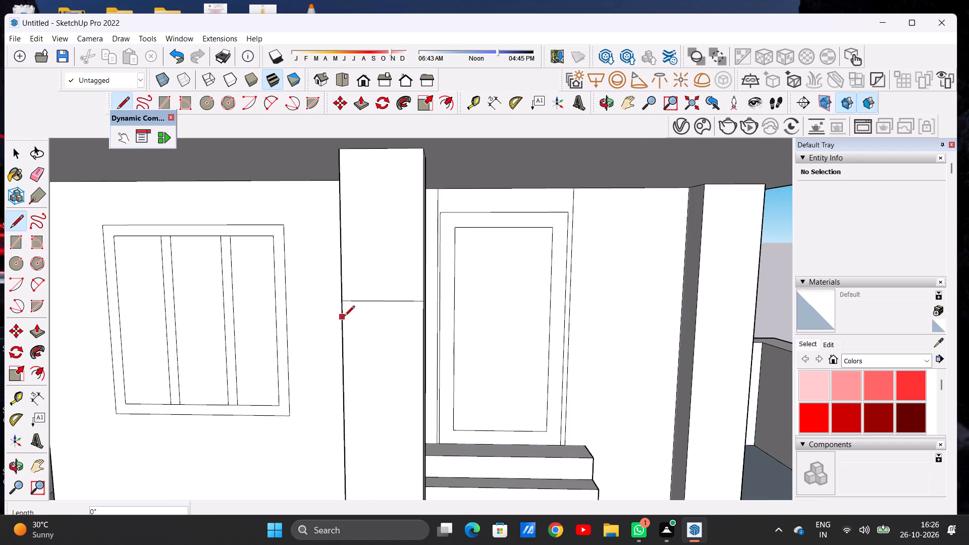
{"action": "left_click", "coordinate": [426, 313]}
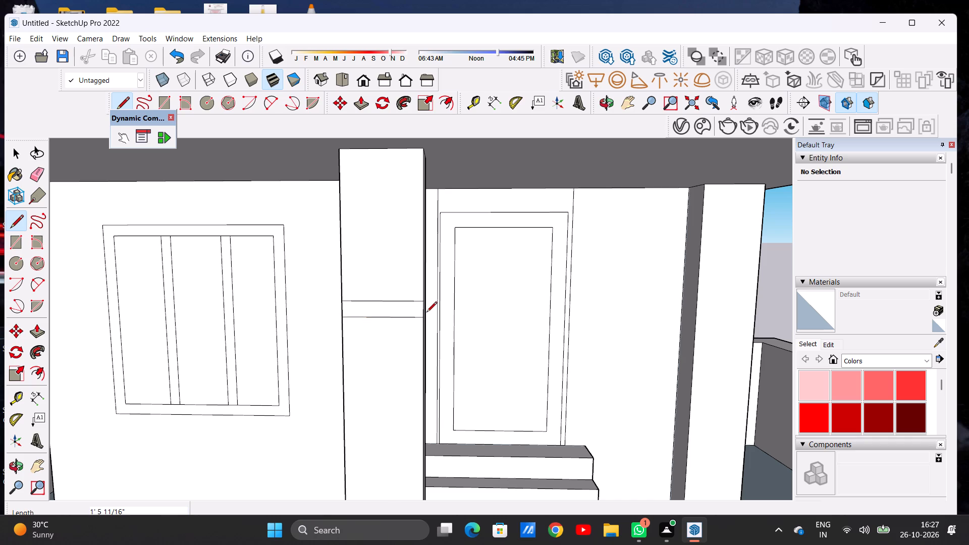
{"action": "key", "text": "space"}
Push/Pull the narrow strip on the middle column's front face outward about 5 1/4" to form a projecting band.
{"action": "scroll", "coordinate": [396, 326], "scroll_direction": "down", "scroll_amount": 8}
{"action": "middle_click_drag", "start_coordinate": [423, 322], "coordinate": [353, 351]}
{"action": "scroll", "coordinate": [383, 322], "scroll_direction": "up", "scroll_amount": 6}
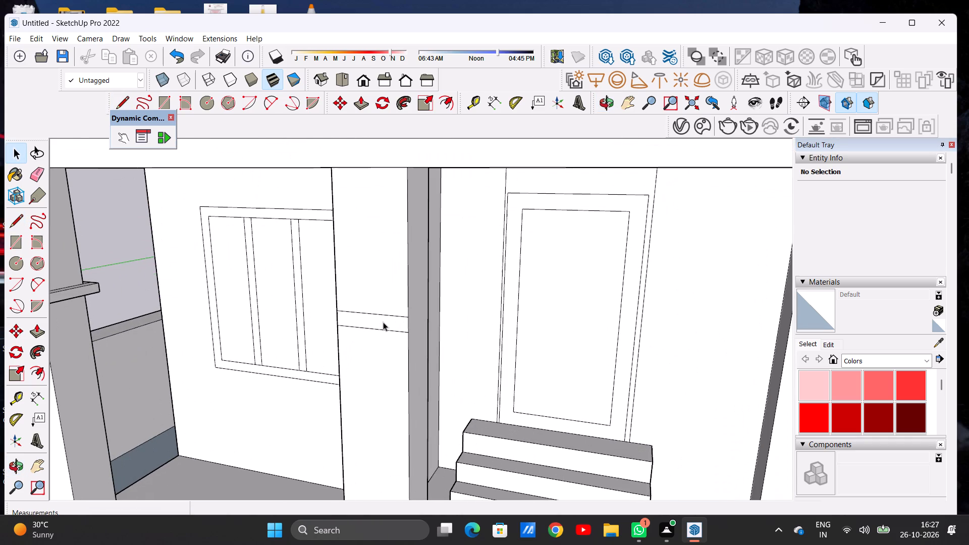
{"action": "scroll", "coordinate": [383, 322], "scroll_direction": "up", "scroll_amount": 1}
{"action": "key", "text": "p"}
{"action": "scroll", "coordinate": [379, 322], "scroll_direction": "up", "scroll_amount": 3}
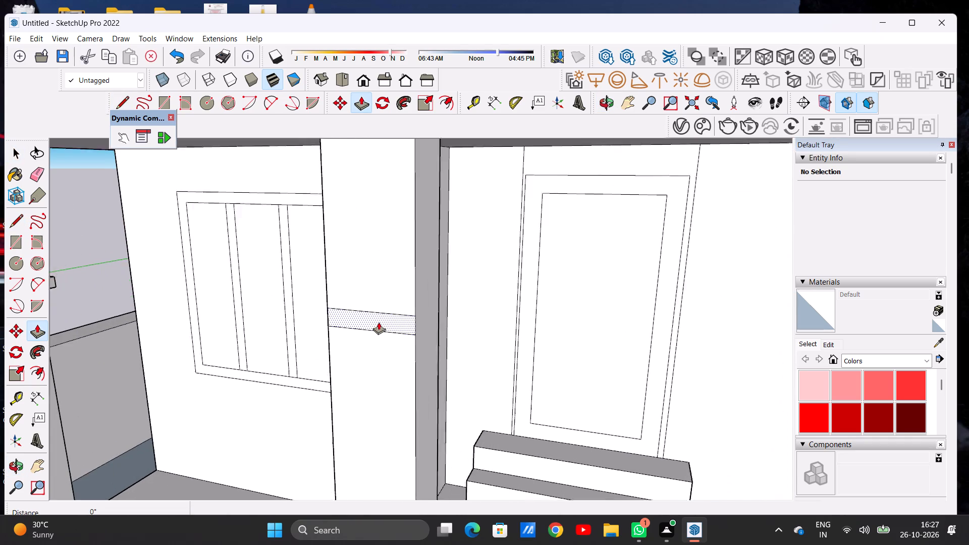
{"action": "scroll", "coordinate": [379, 322], "scroll_direction": "up", "scroll_amount": 1}
{"action": "scroll", "coordinate": [379, 322], "scroll_direction": "down", "scroll_amount": 1}
{"action": "left_click", "coordinate": [411, 321]}
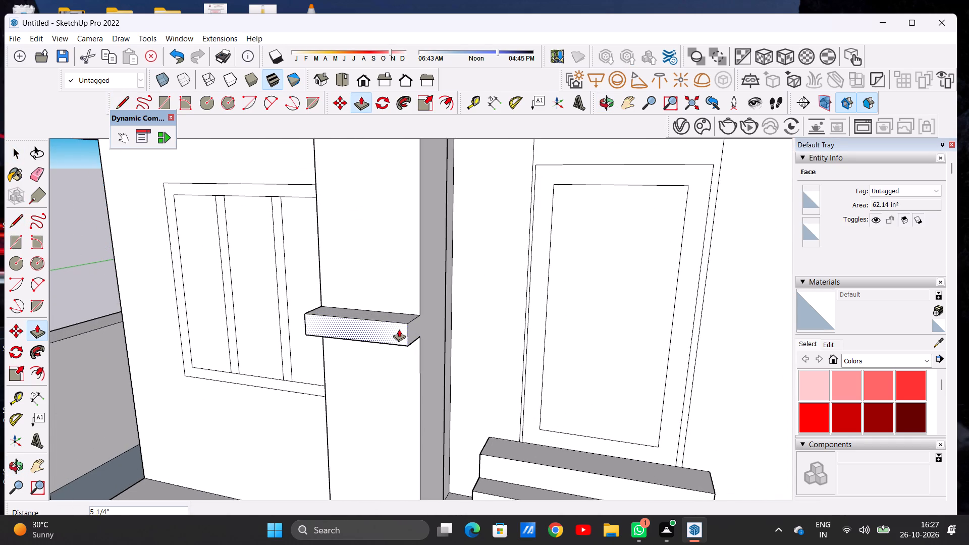
{"action": "left_click", "coordinate": [400, 329]}
{"action": "key", "text": "space"}
Draw two horizontal lines about 1' 1 5/16" long across the middle column's steps-side face, continuing the front band's upper and lower edges.
{"action": "middle_click_drag", "start_coordinate": [414, 332], "coordinate": [327, 388]}
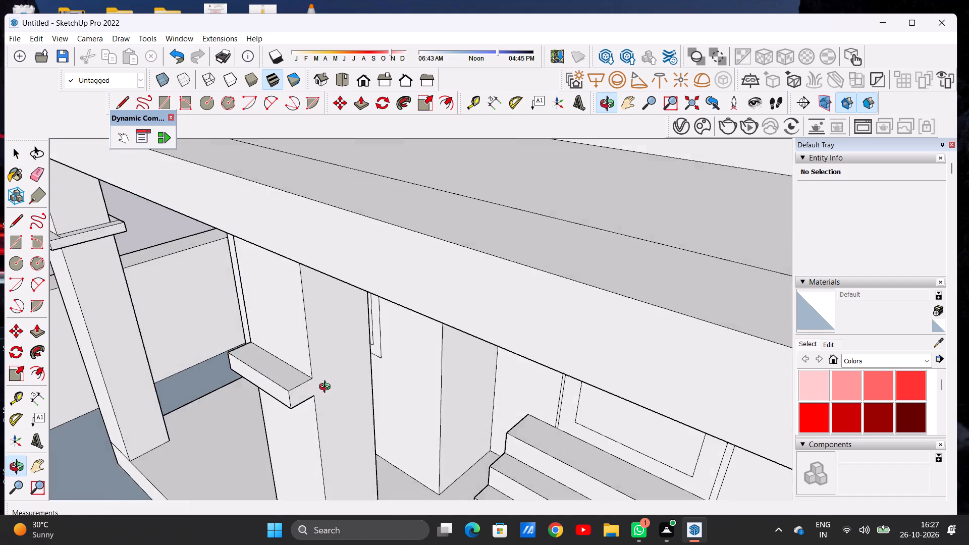
{"action": "middle_click_drag", "start_coordinate": [327, 388], "coordinate": [322, 369]}
{"action": "scroll", "coordinate": [322, 369], "scroll_direction": "up", "scroll_amount": 1}
{"action": "scroll", "coordinate": [313, 355], "scroll_direction": "down", "scroll_amount": 6}
{"action": "scroll", "coordinate": [118, 511], "scroll_direction": "up", "scroll_amount": 6}
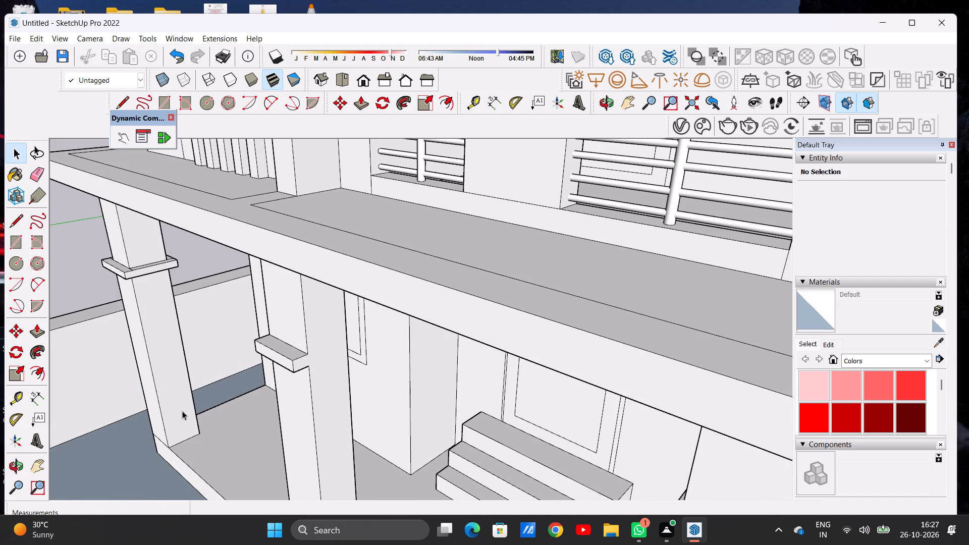
{"action": "scroll", "coordinate": [340, 360], "scroll_direction": "up", "scroll_amount": 6}
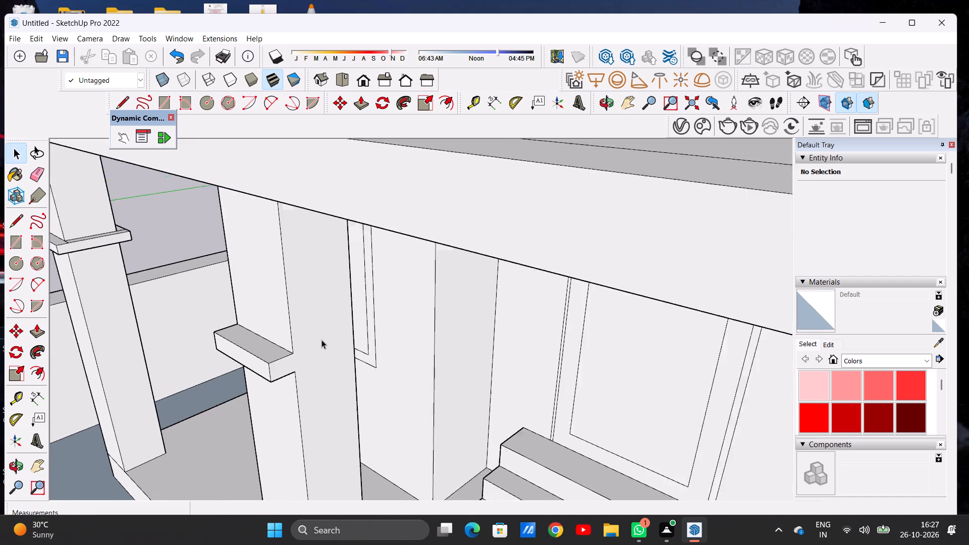
{"action": "scroll", "coordinate": [321, 340], "scroll_direction": "up", "scroll_amount": 3}
{"action": "key", "text": "l"}
{"action": "scroll", "coordinate": [320, 354], "scroll_direction": "up", "scroll_amount": 4}
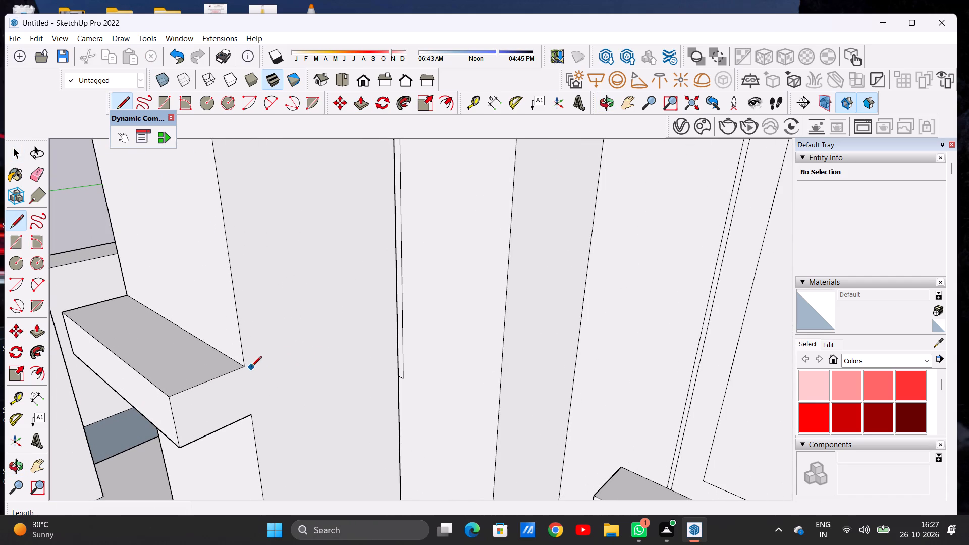
{"action": "left_click", "coordinate": [244, 368]}
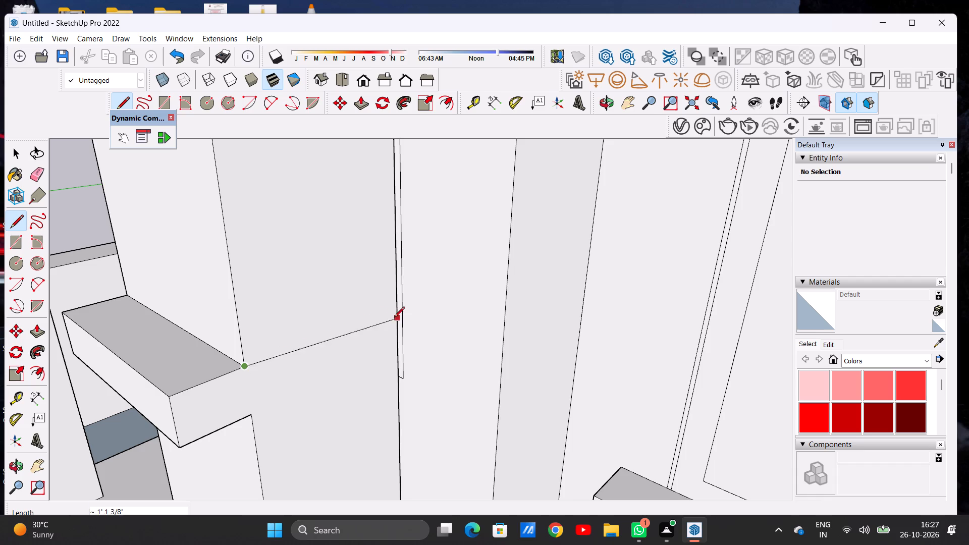
{"action": "left_click", "coordinate": [398, 309]}
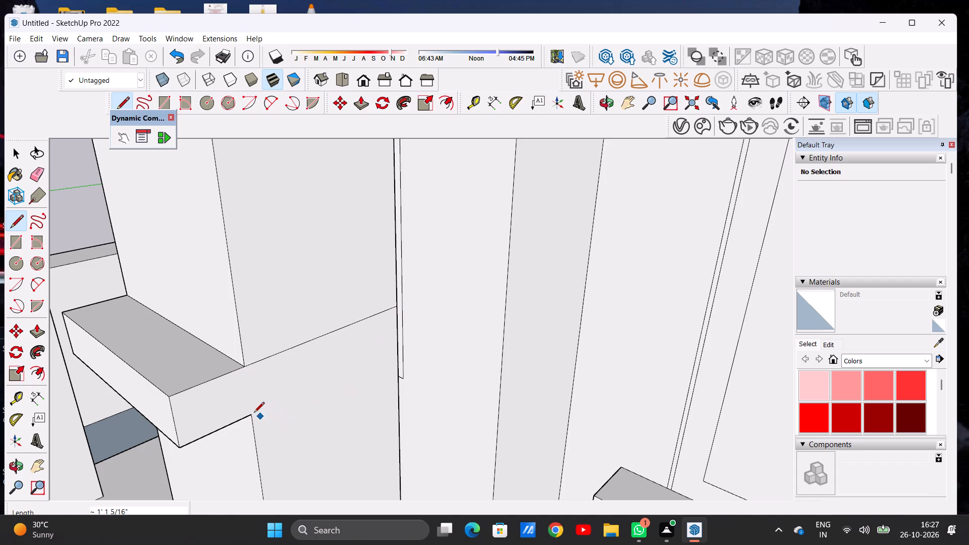
{"action": "left_click", "coordinate": [252, 413]}
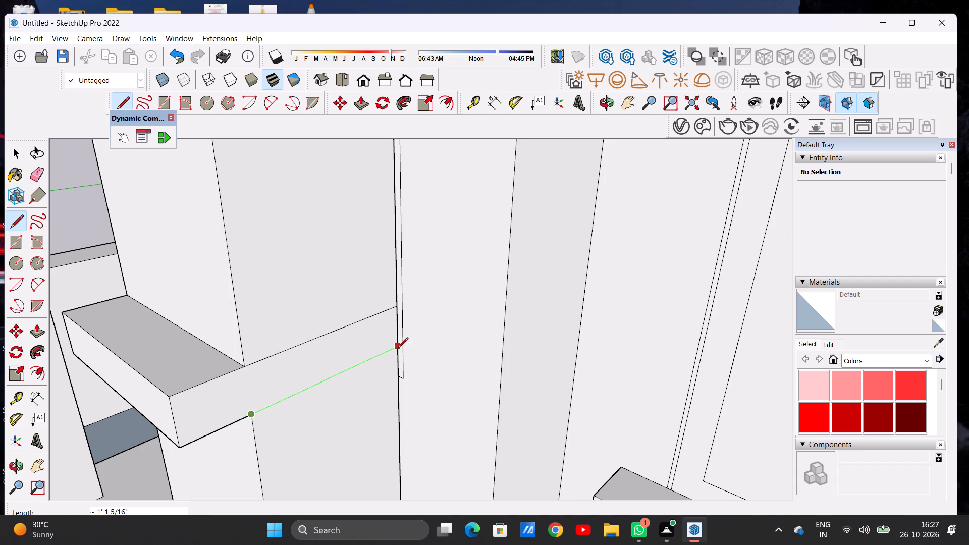
{"action": "left_click", "coordinate": [398, 349]}
Push/Pull the strip on the middle column's steps-side face outward about 2 15/16" to wrap the band around the corner.
{"action": "key", "text": "p"}
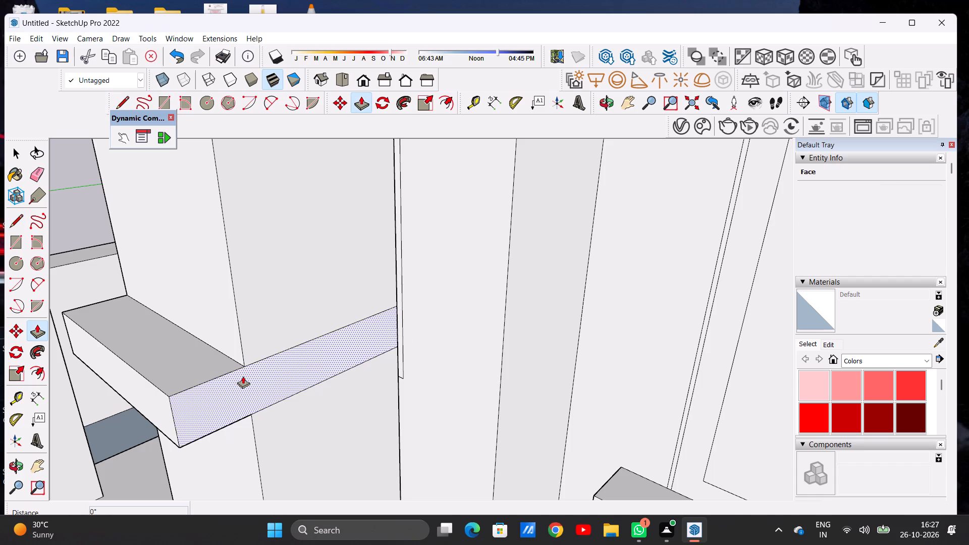
{"action": "left_click", "coordinate": [243, 376]}
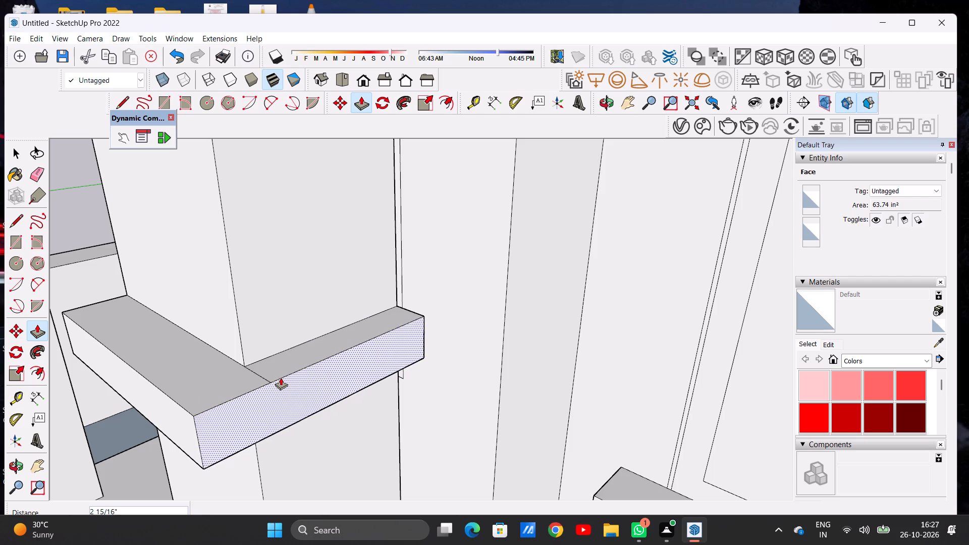
{"action": "left_click", "coordinate": [283, 378]}
{"action": "key", "text": "space"}
Push/Pull the front face of the middle column's band inward about 7/8" to reduce its projection.
{"action": "scroll", "coordinate": [300, 383], "scroll_direction": "down", "scroll_amount": 11}
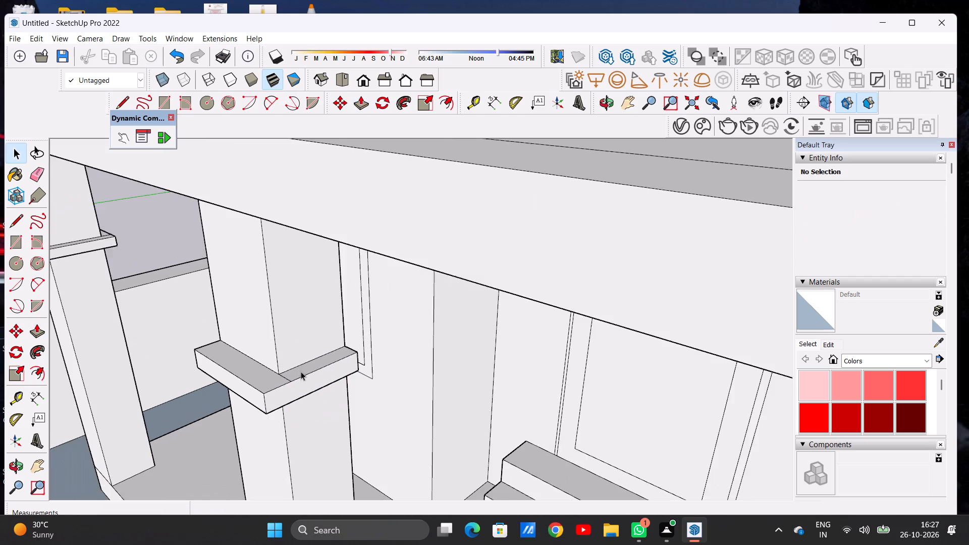
{"action": "scroll", "coordinate": [301, 371], "scroll_direction": "down", "scroll_amount": 2}
{"action": "middle_click_drag", "start_coordinate": [205, 380], "coordinate": [490, 336]}
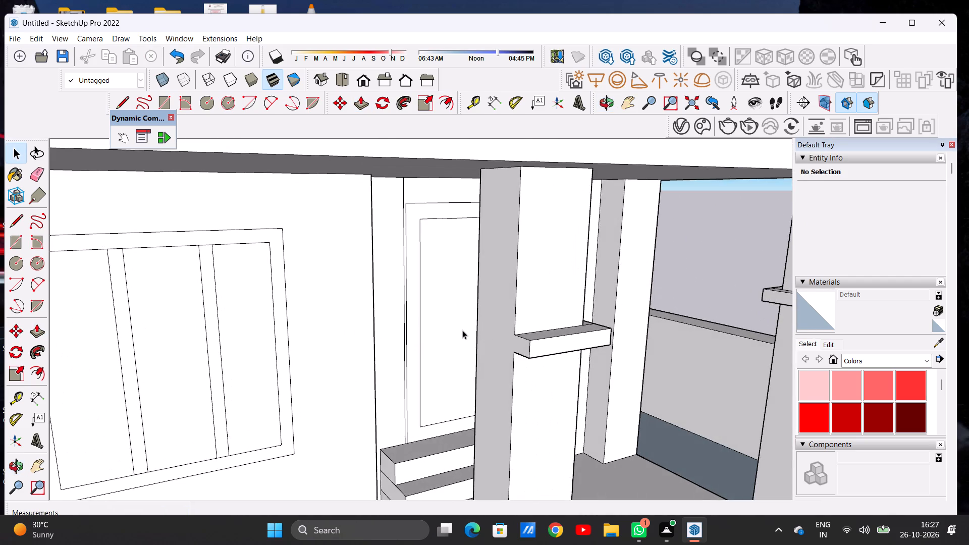
{"action": "scroll", "coordinate": [462, 330], "scroll_direction": "down", "scroll_amount": 6}
{"action": "middle_click_drag", "start_coordinate": [468, 358], "coordinate": [531, 402]}
{"action": "middle_click_drag", "start_coordinate": [533, 406], "coordinate": [540, 414]}
{"action": "middle_click", "coordinate": [540, 415]}
{"action": "scroll", "coordinate": [519, 358], "scroll_direction": "up", "scroll_amount": 5}
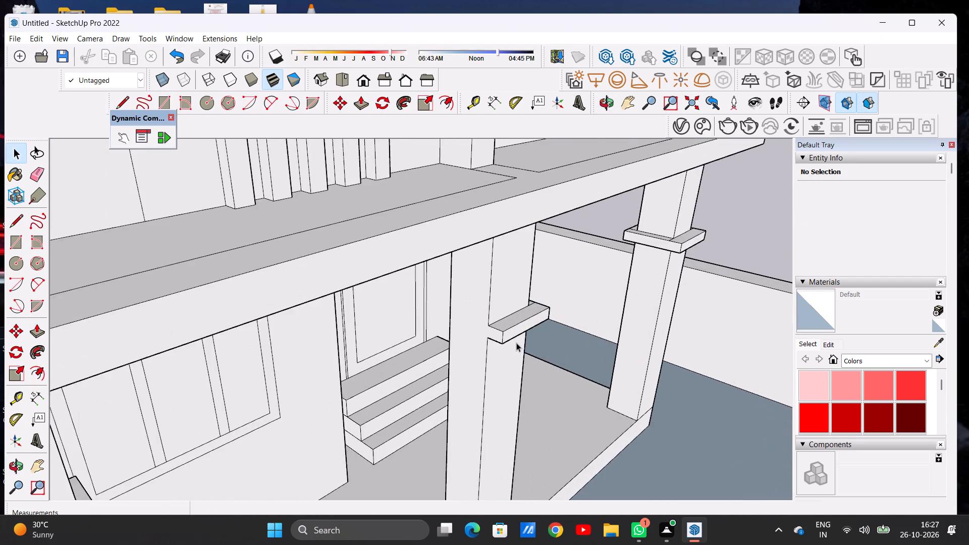
{"action": "scroll", "coordinate": [516, 343], "scroll_direction": "up", "scroll_amount": 10}
{"action": "scroll", "coordinate": [511, 331], "scroll_direction": "down", "scroll_amount": 1}
{"action": "scroll", "coordinate": [511, 331], "scroll_direction": "up", "scroll_amount": 7}
{"action": "key", "text": "p"}
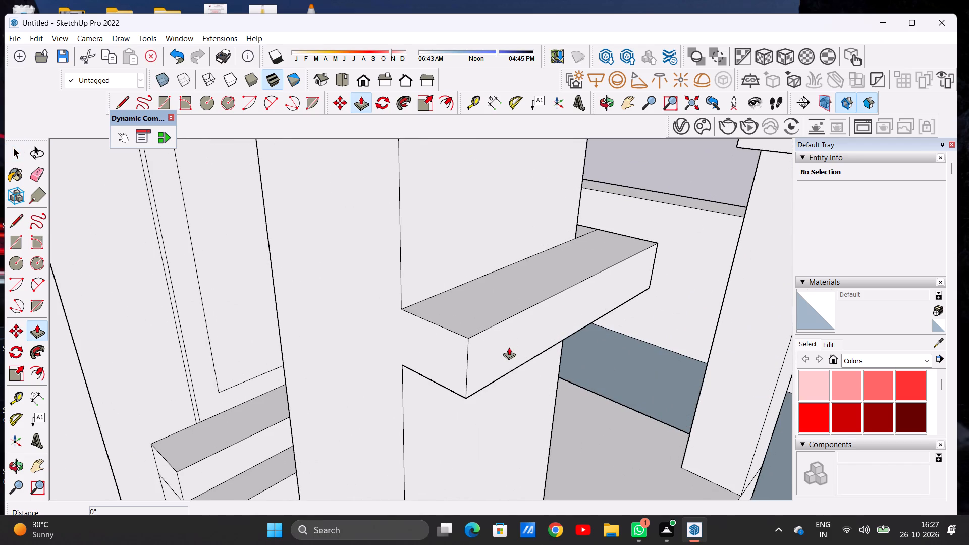
{"action": "left_click", "coordinate": [506, 349]}
{"action": "left_click", "coordinate": [495, 340]}
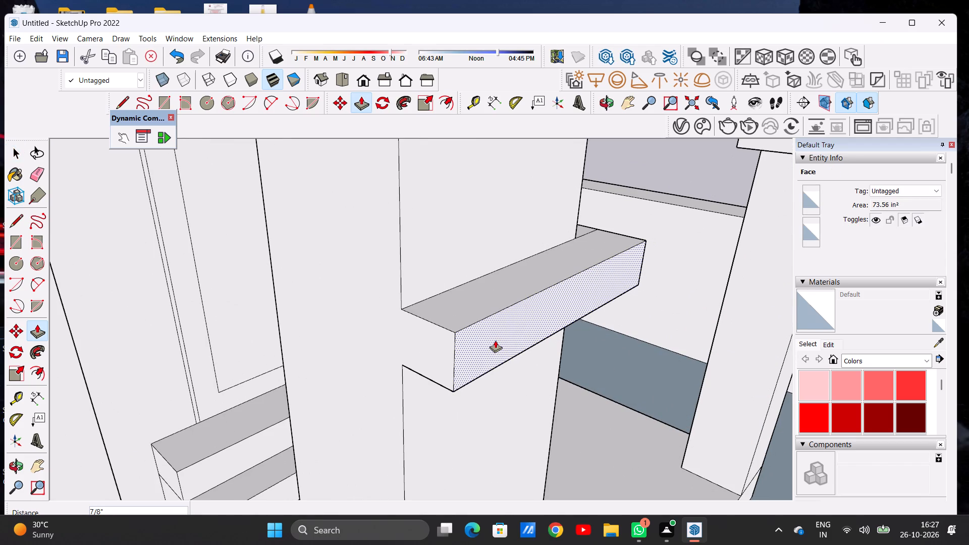
{"action": "key", "text": "space"}
Draw two horizontal lines about 1' 1 5/16" long across the middle column's window-side face, extending the front band's edges.
{"action": "scroll", "coordinate": [487, 314], "scroll_direction": "down", "scroll_amount": 8}
{"action": "middle_click_drag", "start_coordinate": [406, 336], "coordinate": [511, 318]}
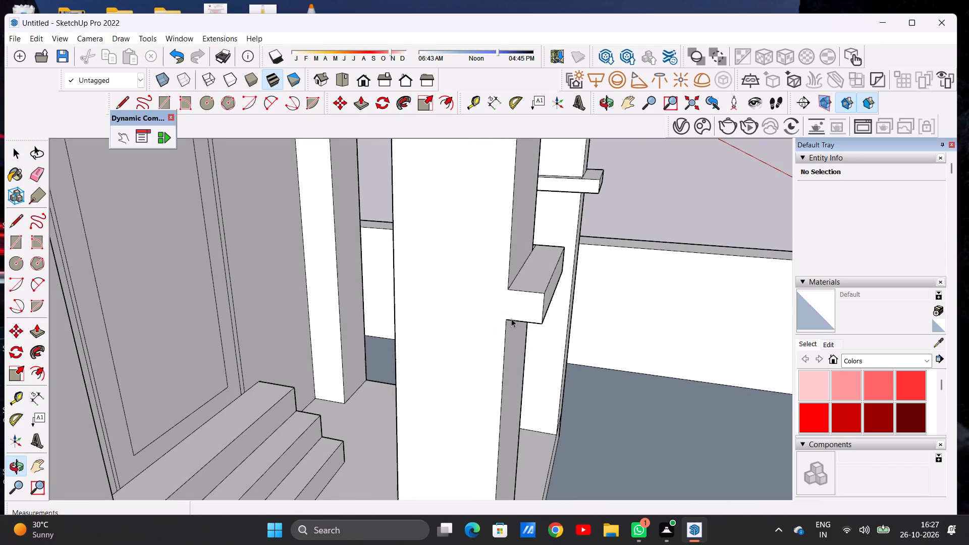
{"action": "key", "text": "l"}
{"action": "scroll", "coordinate": [498, 318], "scroll_direction": "up", "scroll_amount": 4}
{"action": "scroll", "coordinate": [498, 318], "scroll_direction": "down", "scroll_amount": 1}
{"action": "scroll", "coordinate": [498, 318], "scroll_direction": "up", "scroll_amount": 6}
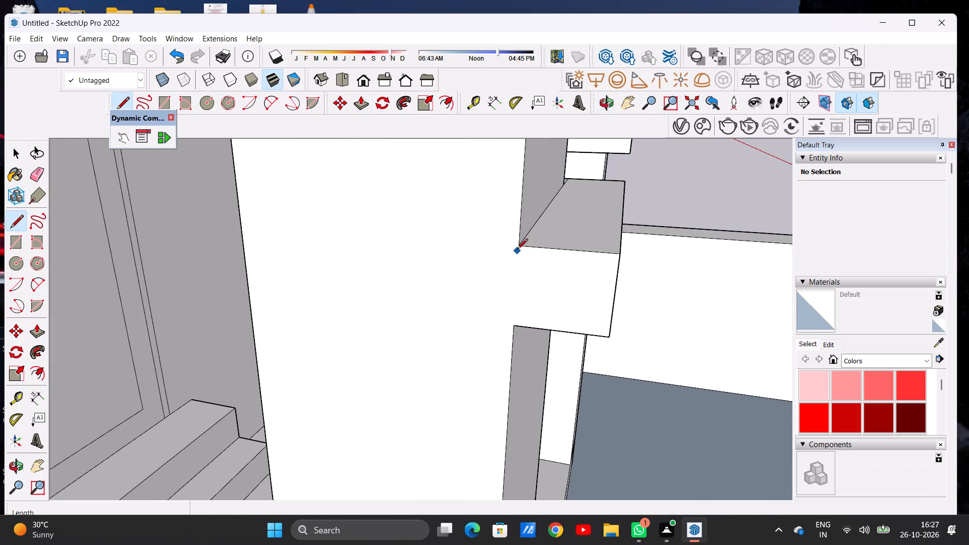
{"action": "left_click", "coordinate": [519, 247]}
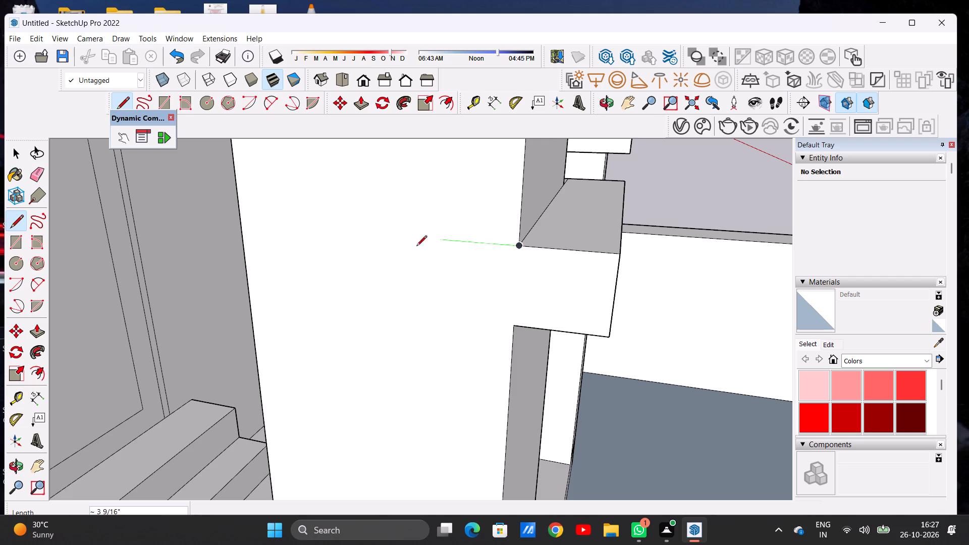
{"action": "left_click", "coordinate": [242, 224]}
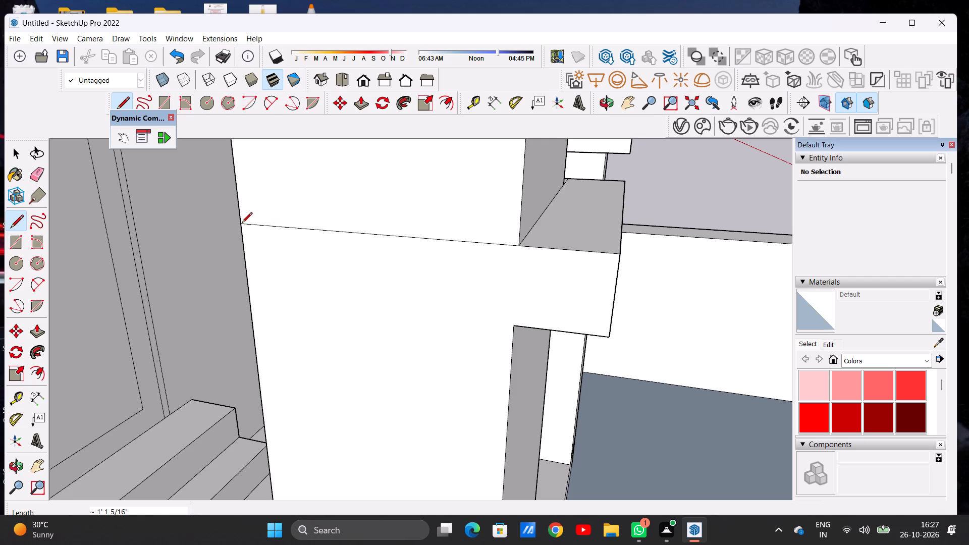
{"action": "left_click", "coordinate": [515, 326]}
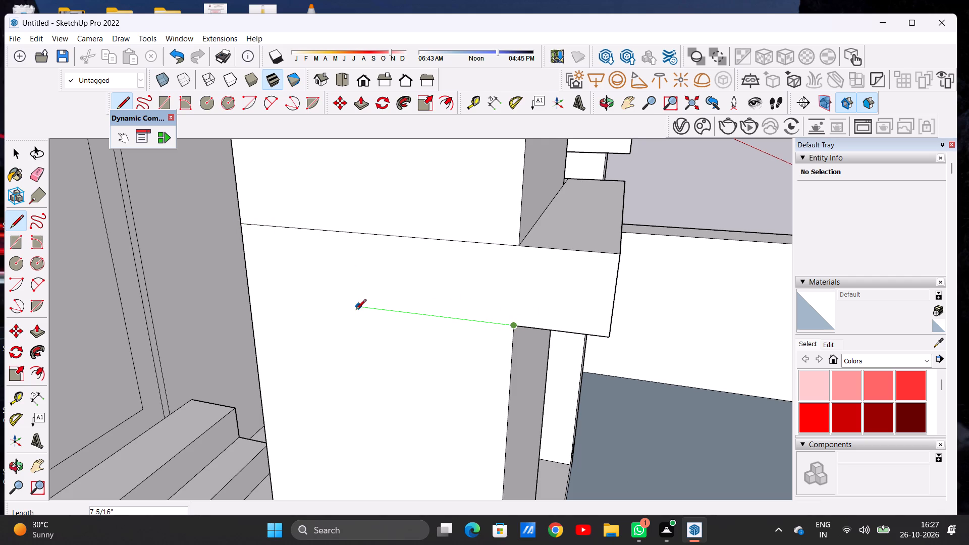
{"action": "left_click", "coordinate": [250, 287]}
{"action": "key", "text": "space"}
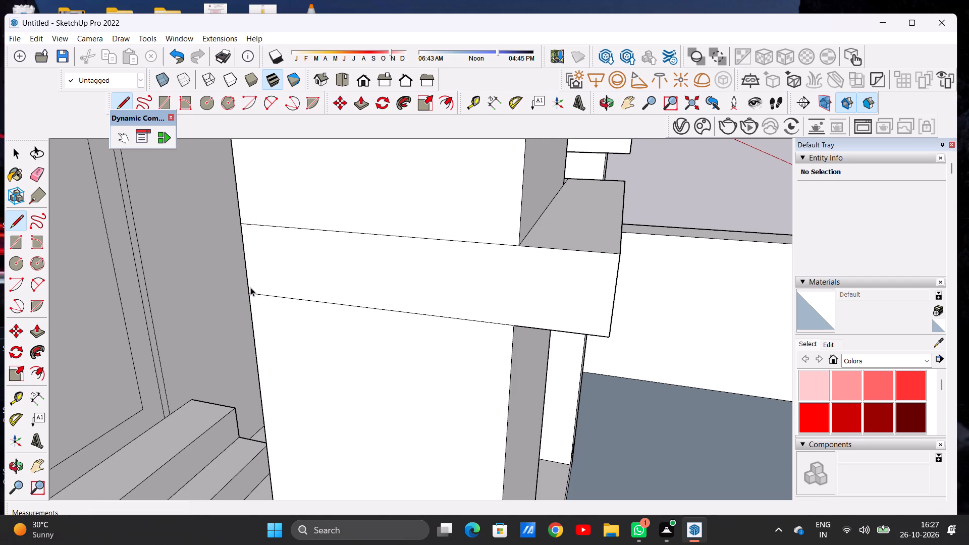
Push/Pull the strip on the middle column's window-side face outward about 2 11/16" to continue the band.
{"action": "scroll", "coordinate": [378, 249], "scroll_direction": "down", "scroll_amount": 5}
{"action": "middle_click_drag", "start_coordinate": [483, 266], "coordinate": [371, 294]}
{"action": "key", "text": "p"}
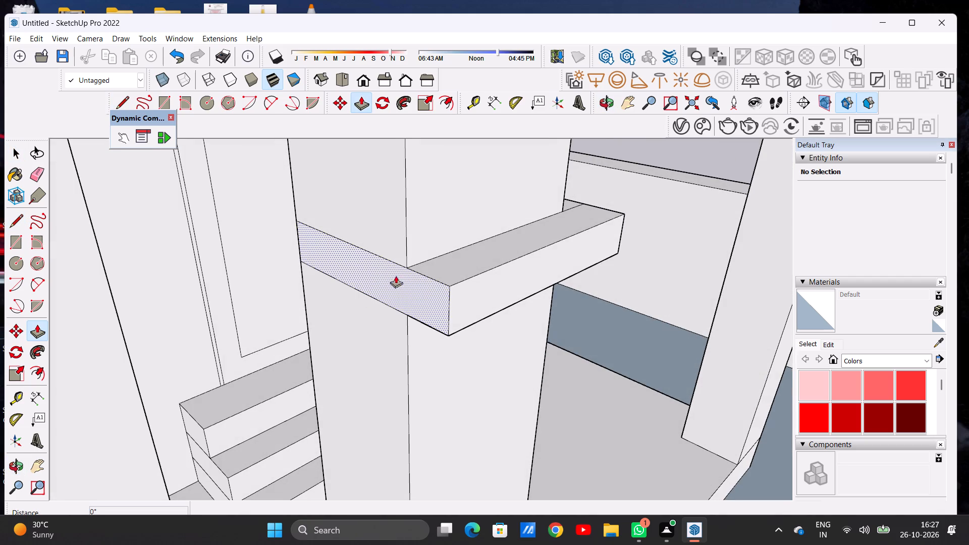
{"action": "scroll", "coordinate": [416, 282], "scroll_direction": "up", "scroll_amount": 3}
{"action": "left_click", "coordinate": [416, 282]}
{"action": "left_click", "coordinate": [371, 296]}
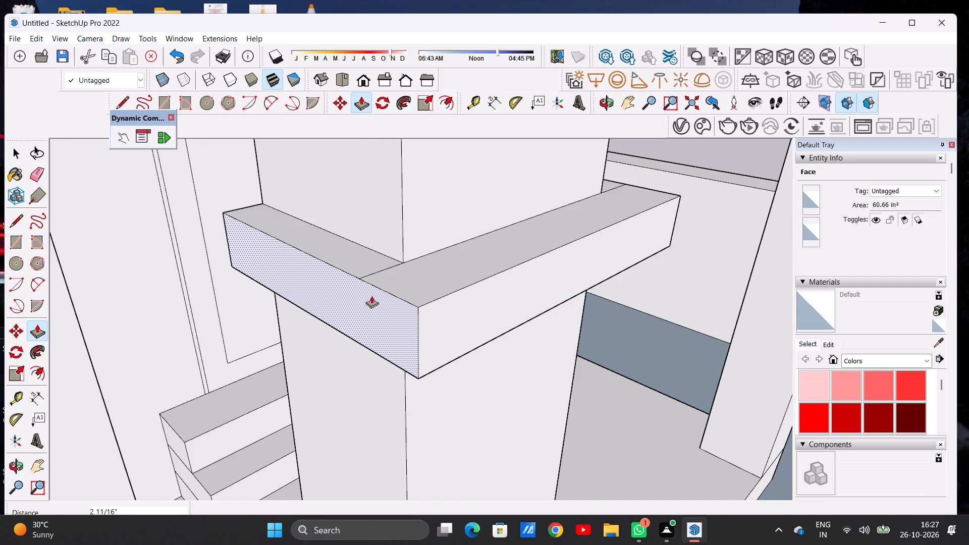
{"action": "key", "text": "space"}
Draw two horizontal lines about 1' 5 11/16" long across the middle column's rear face, joining the edges of the side bands.
{"action": "scroll", "coordinate": [430, 286], "scroll_direction": "down", "scroll_amount": 20}
{"action": "scroll", "coordinate": [430, 286], "scroll_direction": "down", "scroll_amount": 5}
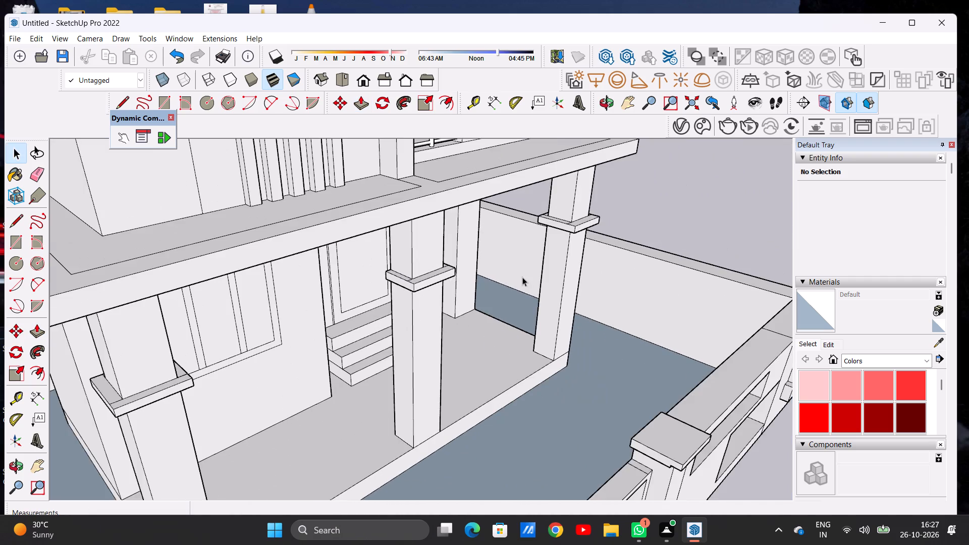
{"action": "middle_click_drag", "start_coordinate": [508, 277], "coordinate": [241, 269]}
{"action": "scroll", "coordinate": [396, 258], "scroll_direction": "up", "scroll_amount": 5}
{"action": "middle_click_drag", "start_coordinate": [477, 261], "coordinate": [394, 261]}
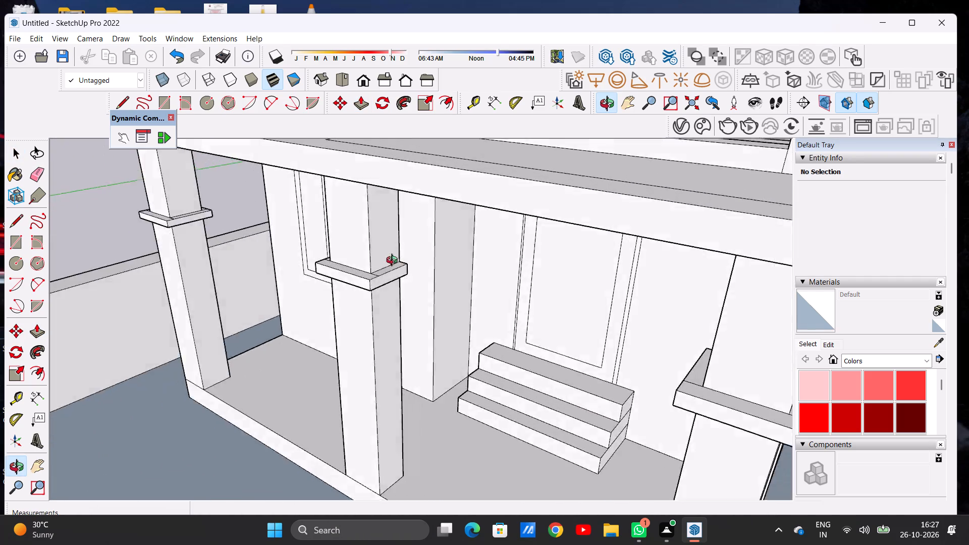
{"action": "middle_click_drag", "start_coordinate": [394, 261], "coordinate": [189, 249]}
{"action": "scroll", "coordinate": [293, 259], "scroll_direction": "up", "scroll_amount": 7}
{"action": "middle_click_drag", "start_coordinate": [351, 234], "coordinate": [304, 236]}
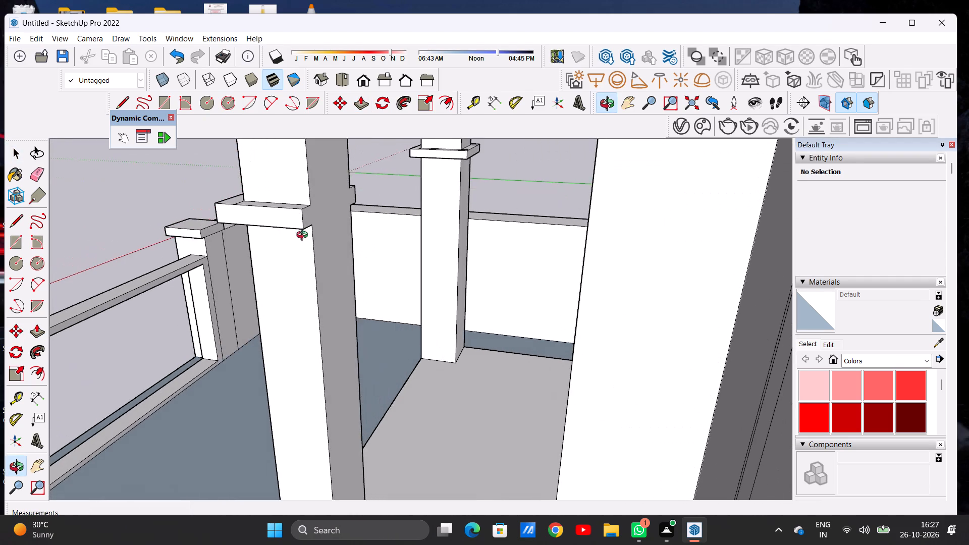
{"action": "middle_click_drag", "start_coordinate": [304, 236], "coordinate": [304, 236]}
{"action": "scroll", "coordinate": [330, 198], "scroll_direction": "up", "scroll_amount": 6}
{"action": "scroll", "coordinate": [330, 198], "scroll_direction": "down", "scroll_amount": 1}
{"action": "scroll", "coordinate": [330, 198], "scroll_direction": "up", "scroll_amount": 2}
{"action": "key", "text": "l"}
{"action": "scroll", "coordinate": [330, 198], "scroll_direction": "up", "scroll_amount": 2}
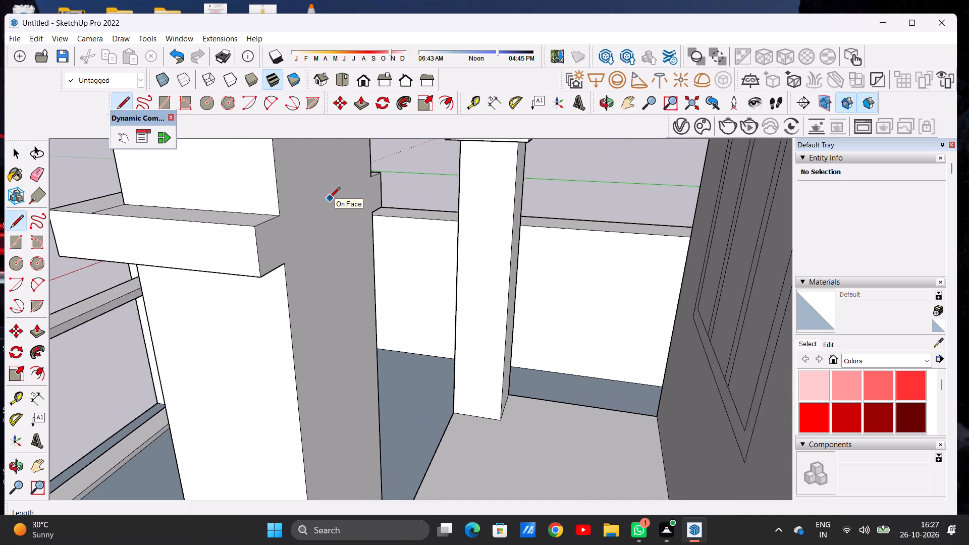
{"action": "scroll", "coordinate": [330, 198], "scroll_direction": "up", "scroll_amount": 1}
{"action": "left_click", "coordinate": [263, 222]}
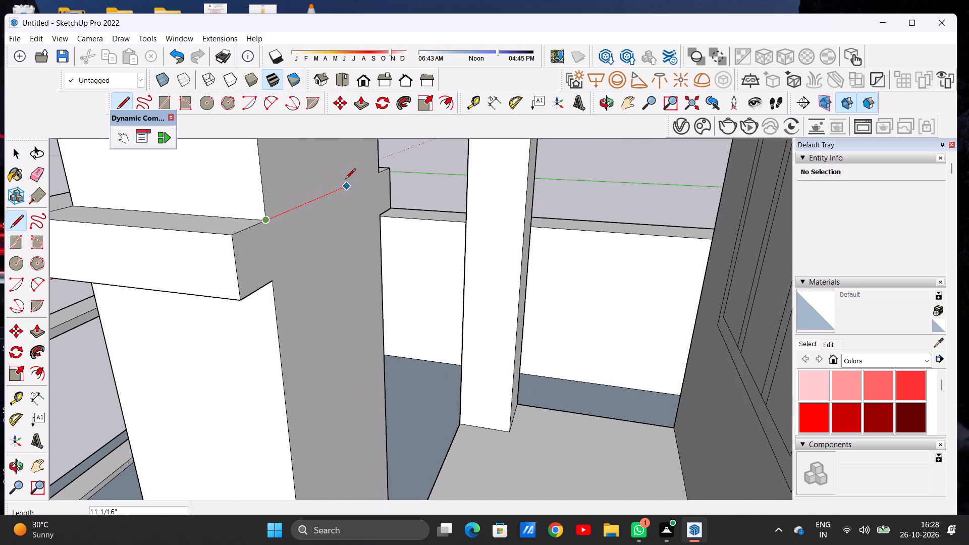
{"action": "left_click", "coordinate": [381, 173]}
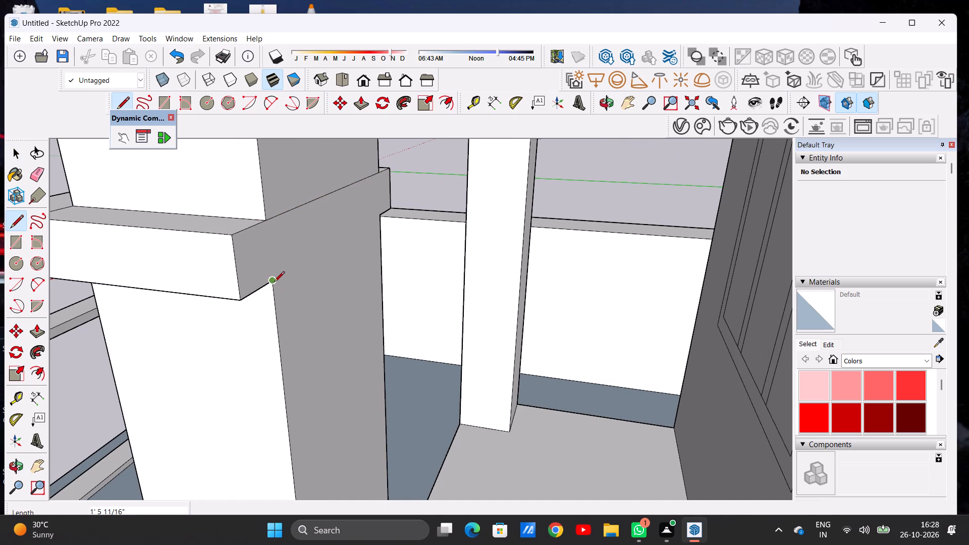
{"action": "left_click", "coordinate": [274, 283]}
{"action": "left_click", "coordinate": [382, 217]}
{"action": "key", "text": "space"}
Push/Pull the strip on the middle column's rear face outward about 2 9/16" to close the band around the column.
{"action": "type", "text": "P"}
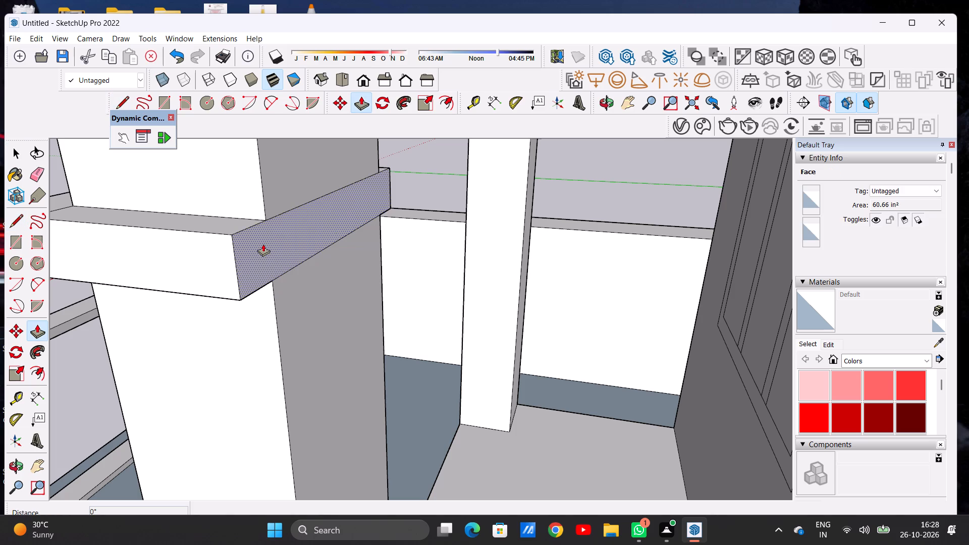
{"action": "left_click", "coordinate": [263, 244]}
{"action": "left_click", "coordinate": [305, 244]}
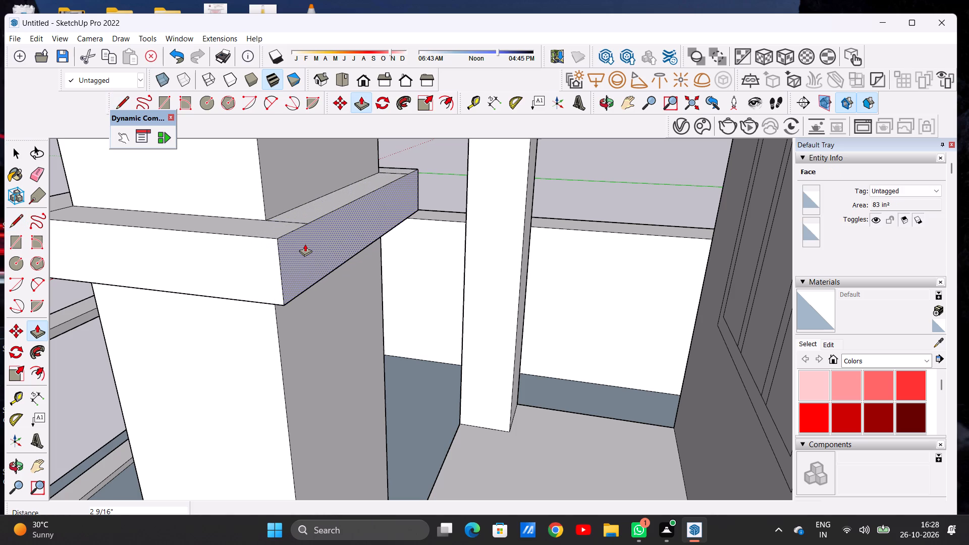
{"action": "key", "text": "space"}
Examine the whole house elevation from the front and slightly above, checking the banded middle column against the other porch columns.
{"action": "left_click", "coordinate": [362, 79]}
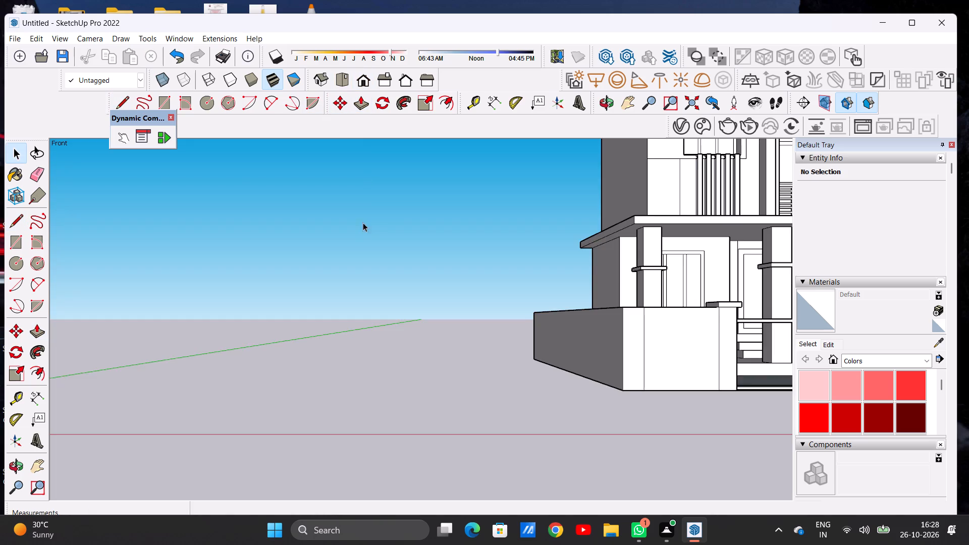
{"action": "scroll", "coordinate": [364, 235], "scroll_direction": "down", "scroll_amount": 16}
{"action": "scroll", "coordinate": [483, 235], "scroll_direction": "up", "scroll_amount": 5}
{"action": "scroll", "coordinate": [487, 284], "scroll_direction": "up", "scroll_amount": 6}
{"action": "scroll", "coordinate": [487, 286], "scroll_direction": "down", "scroll_amount": 1}
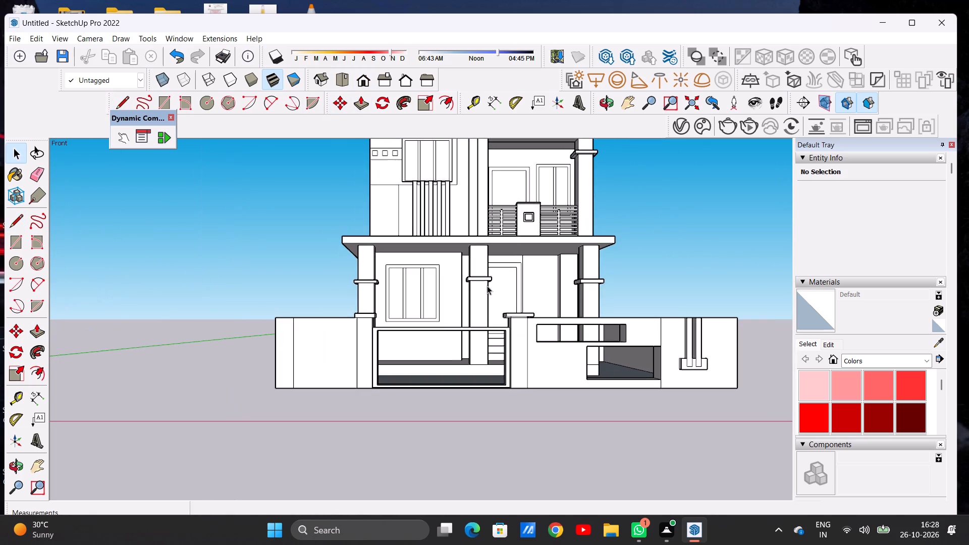
{"action": "middle_click_drag", "start_coordinate": [475, 280], "coordinate": [461, 314]}
{"action": "scroll", "coordinate": [428, 314], "scroll_direction": "down", "scroll_amount": 3}
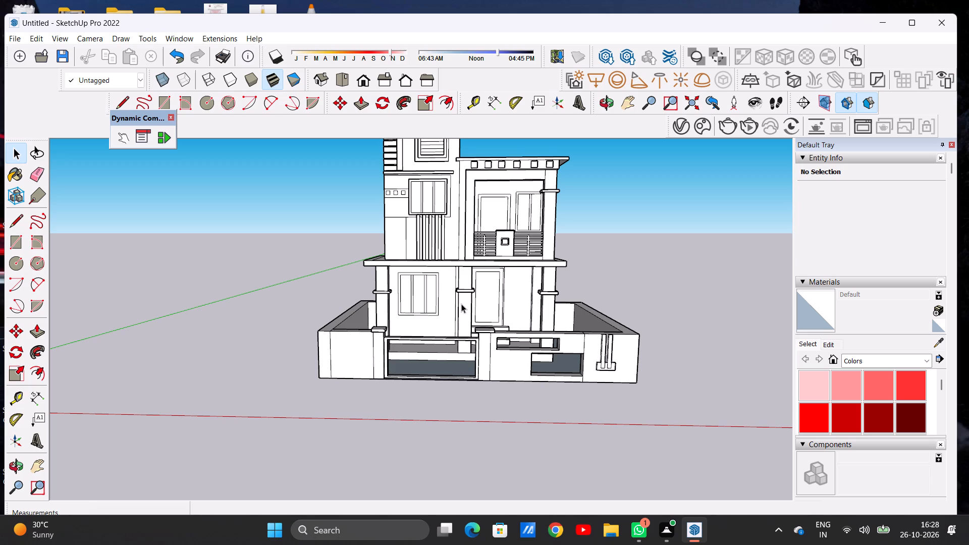
{"action": "scroll", "coordinate": [457, 312], "scroll_direction": "down", "scroll_amount": 9}
{"action": "scroll", "coordinate": [463, 264], "scroll_direction": "up", "scroll_amount": 5}
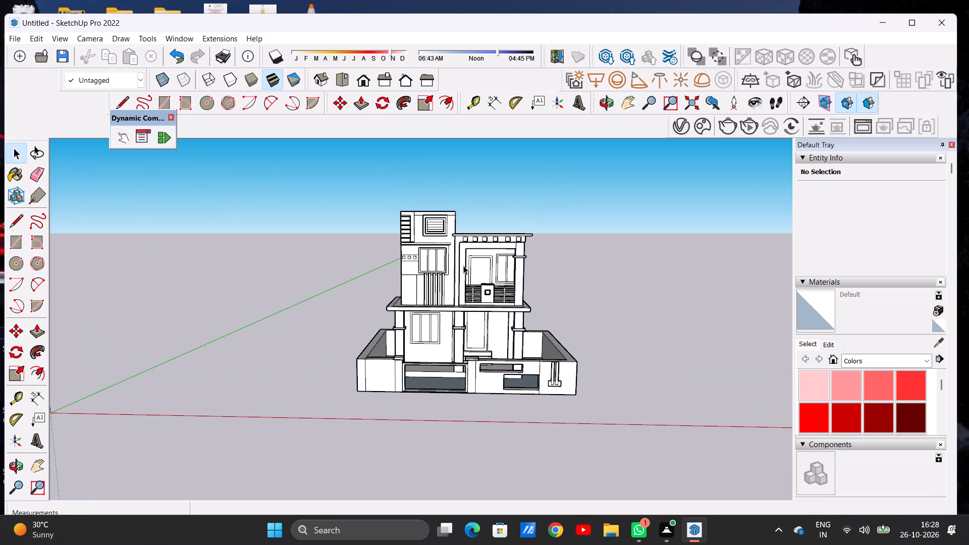
Draw three parallel lines about 8 1/16" long across the gate frame's bottom rail near its middle, marking two narrow adjoining strips.
{"action": "scroll", "coordinate": [473, 354], "scroll_direction": "up", "scroll_amount": 3}
{"action": "scroll", "coordinate": [460, 381], "scroll_direction": "down", "scroll_amount": 1}
{"action": "scroll", "coordinate": [451, 397], "scroll_direction": "up", "scroll_amount": 1}
{"action": "scroll", "coordinate": [400, 409], "scroll_direction": "up", "scroll_amount": 7}
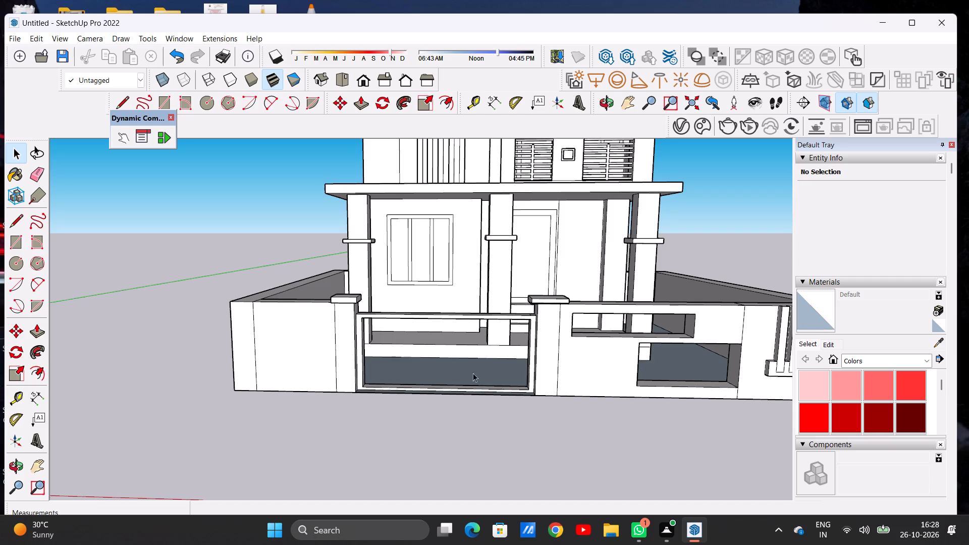
{"action": "scroll", "coordinate": [390, 364], "scroll_direction": "down", "scroll_amount": 3}
{"action": "scroll", "coordinate": [432, 374], "scroll_direction": "up", "scroll_amount": 7}
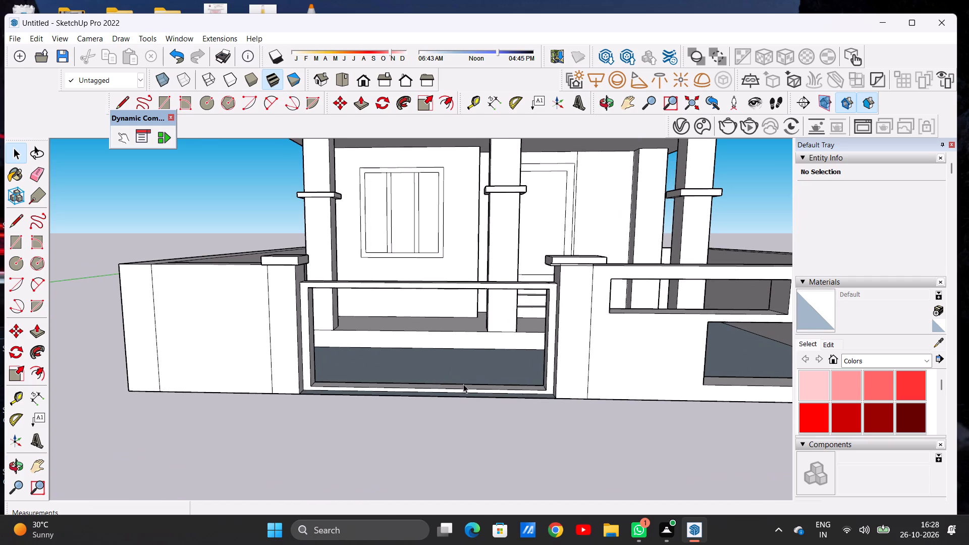
{"action": "middle_click_drag", "start_coordinate": [464, 386], "coordinate": [468, 437]}
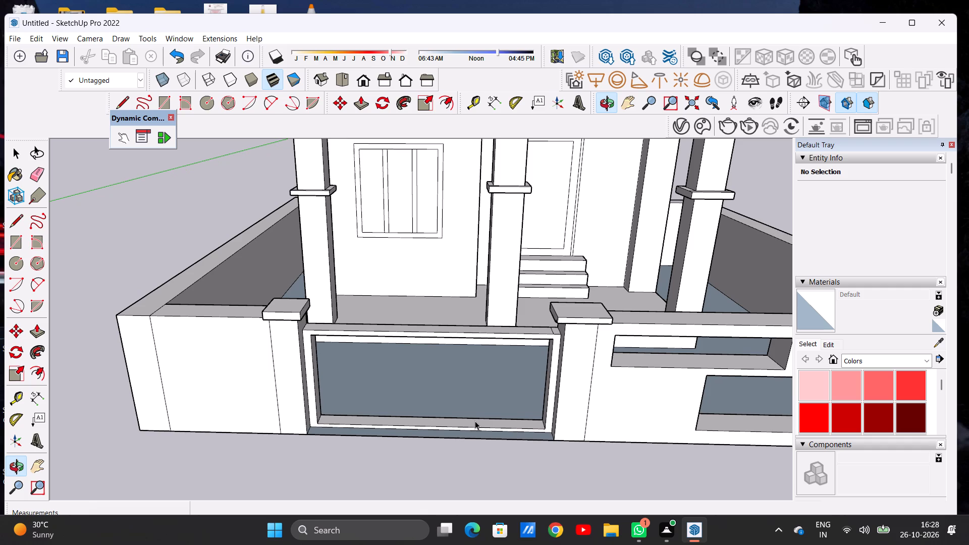
{"action": "scroll", "coordinate": [475, 425], "scroll_direction": "up", "scroll_amount": 9}
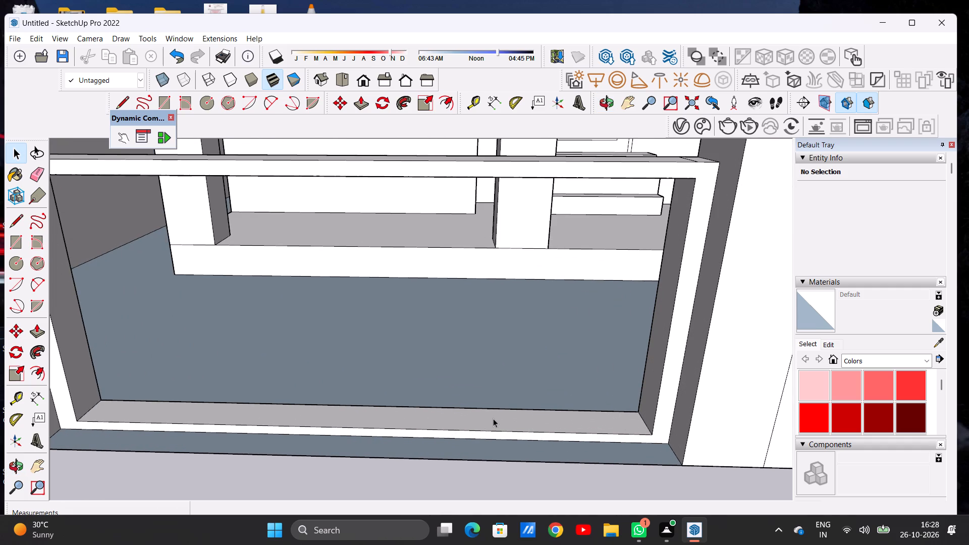
{"action": "scroll", "coordinate": [481, 415], "scroll_direction": "down", "scroll_amount": 3}
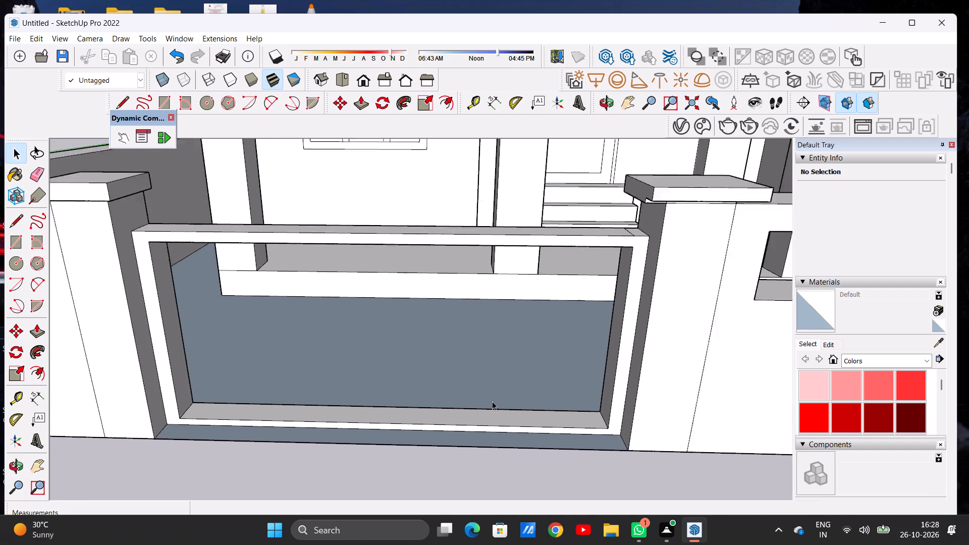
{"action": "scroll", "coordinate": [492, 401], "scroll_direction": "down", "scroll_amount": 1}
{"action": "middle_click_drag", "start_coordinate": [436, 409], "coordinate": [437, 442]}
{"action": "scroll", "coordinate": [446, 404], "scroll_direction": "down", "scroll_amount": 5}
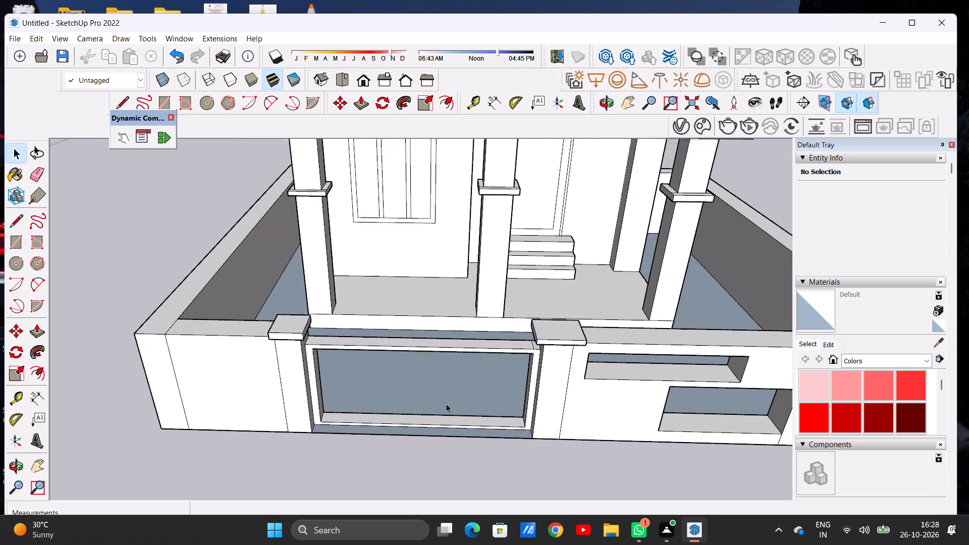
{"action": "scroll", "coordinate": [446, 404], "scroll_direction": "down", "scroll_amount": 2}
{"action": "middle_click_drag", "start_coordinate": [419, 427], "coordinate": [435, 445]}
{"action": "scroll", "coordinate": [438, 431], "scroll_direction": "up", "scroll_amount": 7}
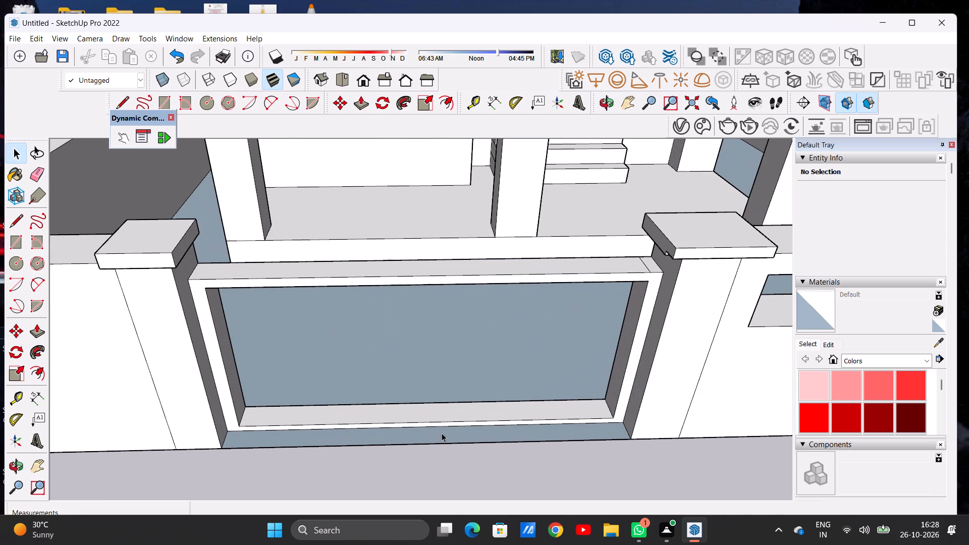
{"action": "key", "text": "l"}
{"action": "scroll", "coordinate": [449, 431], "scroll_direction": "up", "scroll_amount": 2}
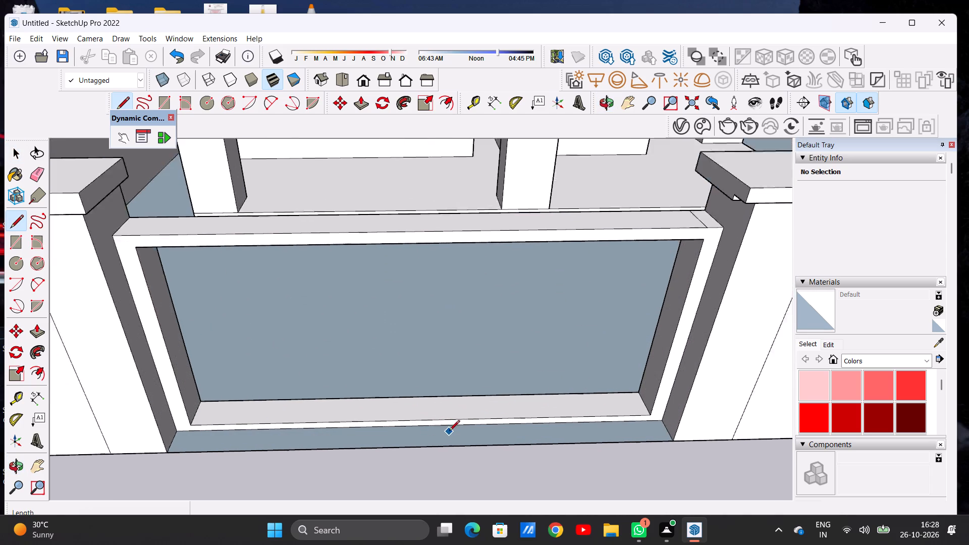
{"action": "scroll", "coordinate": [449, 431], "scroll_direction": "up", "scroll_amount": 3}
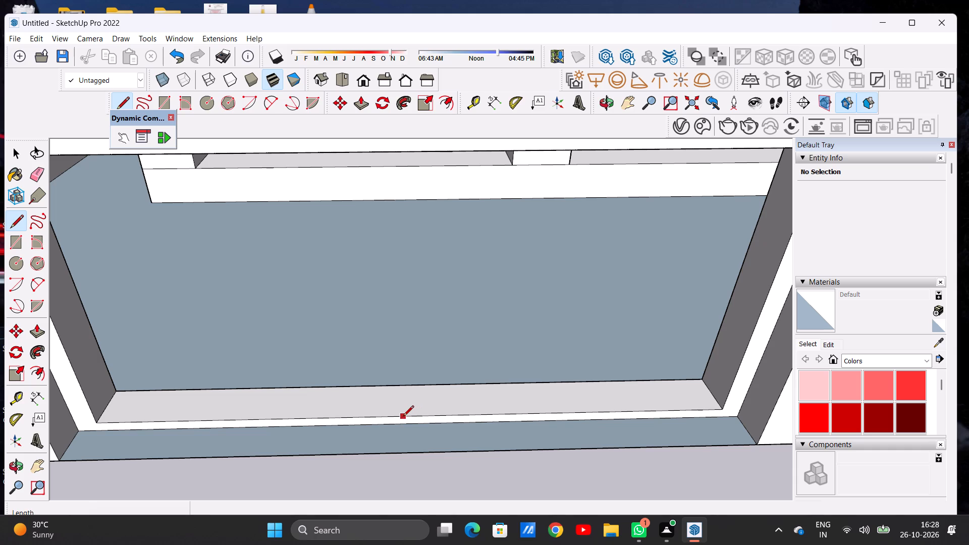
{"action": "left_click", "coordinate": [403, 417]}
{"action": "left_click", "coordinate": [404, 382]}
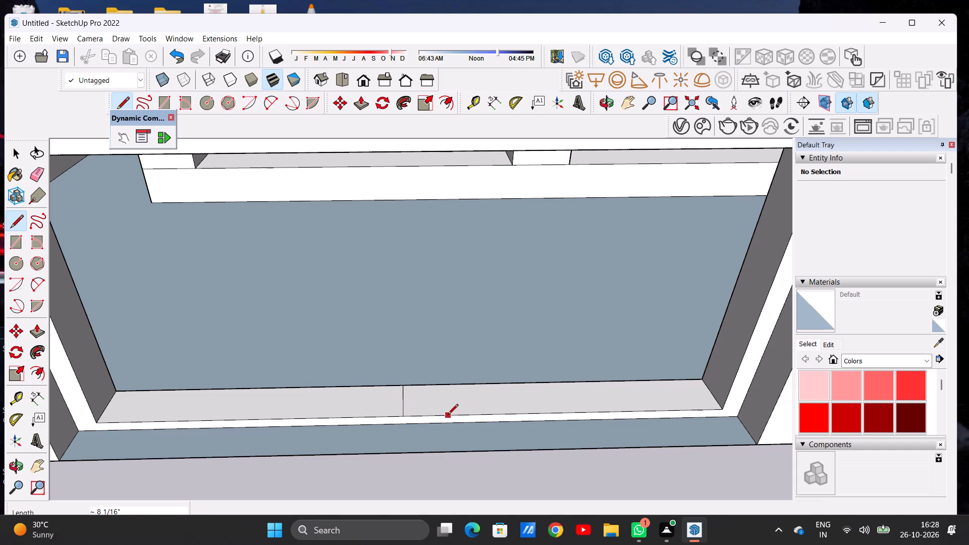
{"action": "left_click", "coordinate": [448, 415]}
{"action": "left_click", "coordinate": [448, 382]}
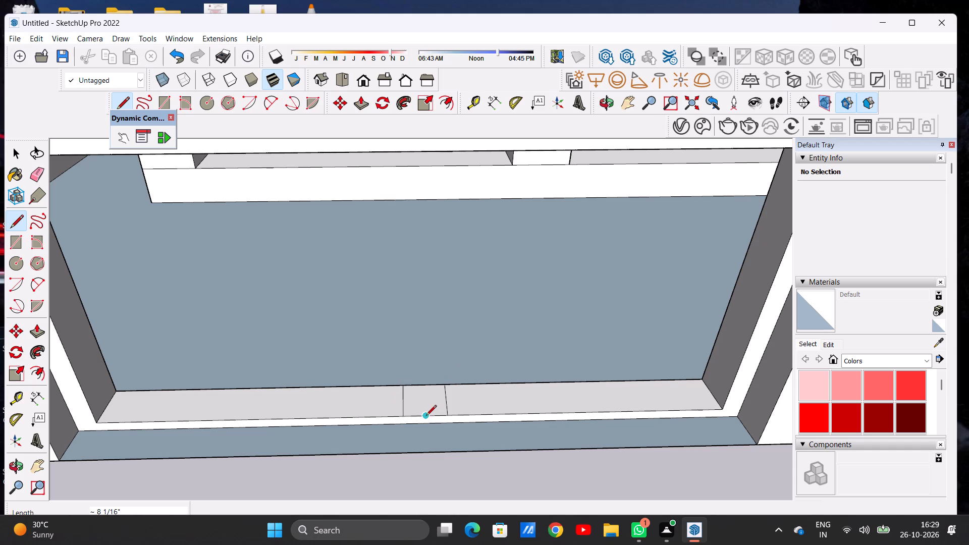
{"action": "left_click", "coordinate": [426, 416]}
{"action": "left_click", "coordinate": [424, 387]}
Push/Pull the marked strip on the entrance-steps side of the gate's bottom rail up about 3' 9 7/16" to meet the top rail.
{"action": "key", "text": "p"}
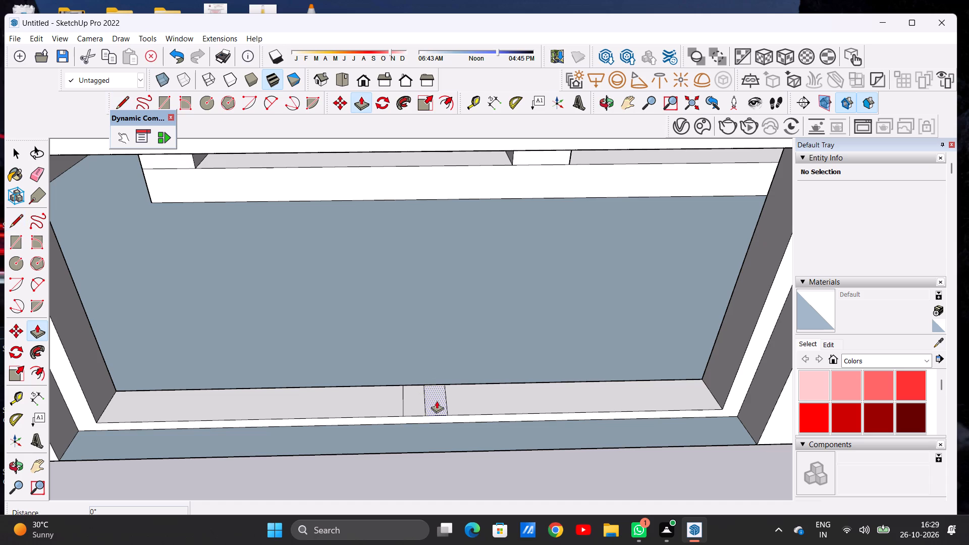
{"action": "left_click", "coordinate": [437, 402]}
{"action": "scroll", "coordinate": [442, 354], "scroll_direction": "down", "scroll_amount": 6}
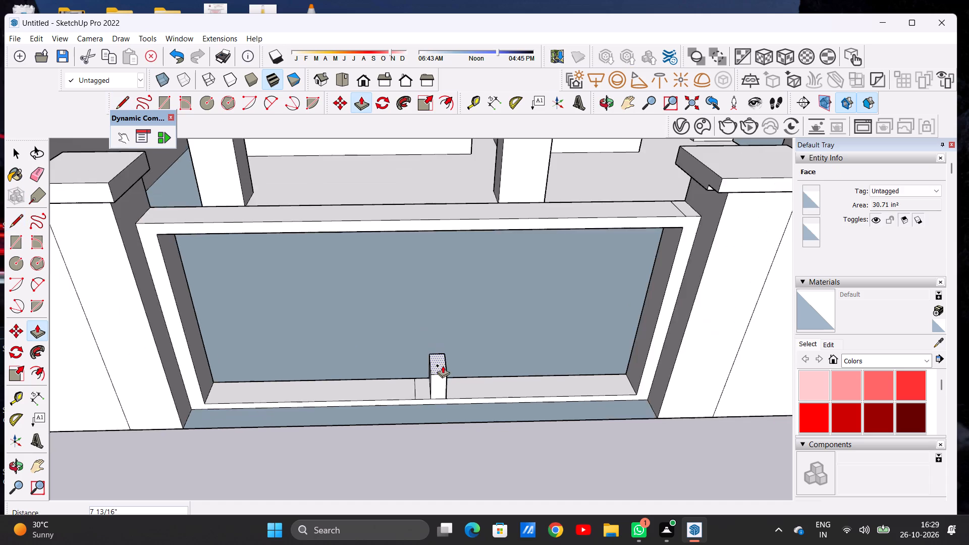
{"action": "scroll", "coordinate": [443, 365], "scroll_direction": "down", "scroll_amount": 8}
{"action": "scroll", "coordinate": [453, 321], "scroll_direction": "up", "scroll_amount": 10}
{"action": "scroll", "coordinate": [425, 295], "scroll_direction": "down", "scroll_amount": 8}
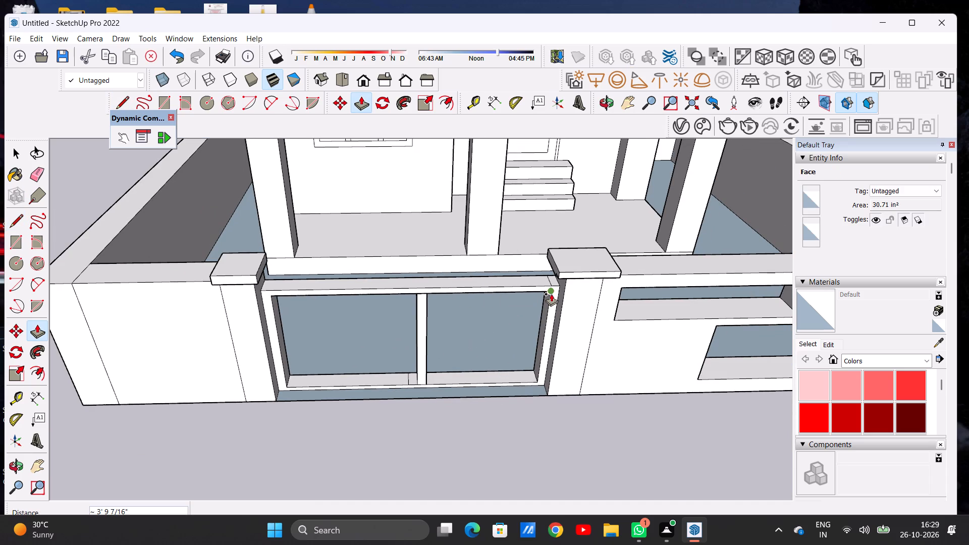
{"action": "left_click", "coordinate": [551, 294]}
Push/Pull the adjoining window-side strip up about 3' 9 7/16" to the top rail, completing the double centre post of the gate.
{"action": "scroll", "coordinate": [417, 376], "scroll_direction": "up", "scroll_amount": 11}
{"action": "scroll", "coordinate": [405, 383], "scroll_direction": "down", "scroll_amount": 1}
{"action": "scroll", "coordinate": [405, 383], "scroll_direction": "up", "scroll_amount": 1}
{"action": "scroll", "coordinate": [405, 383], "scroll_direction": "down", "scroll_amount": 1}
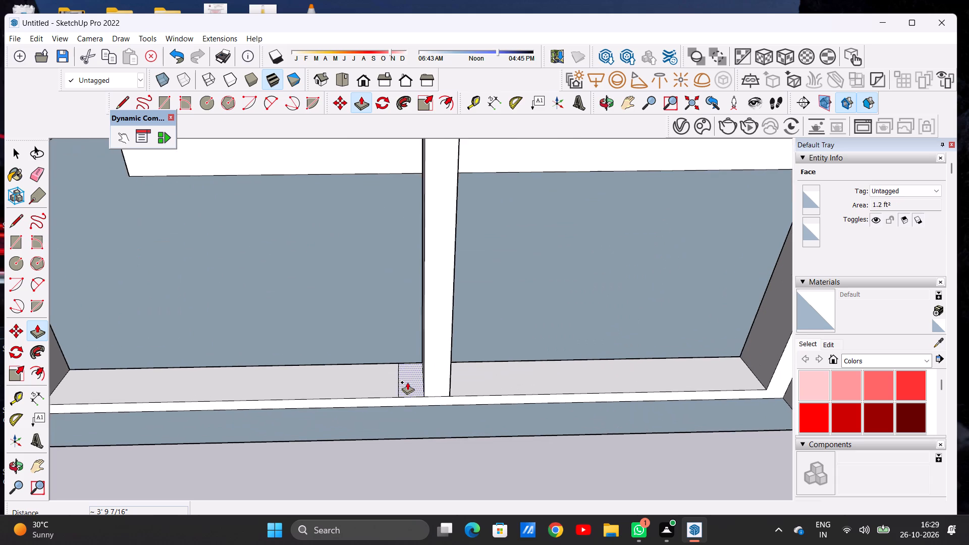
{"action": "left_click", "coordinate": [407, 382]}
{"action": "scroll", "coordinate": [412, 301], "scroll_direction": "down", "scroll_amount": 15}
{"action": "scroll", "coordinate": [411, 259], "scroll_direction": "up", "scroll_amount": 5}
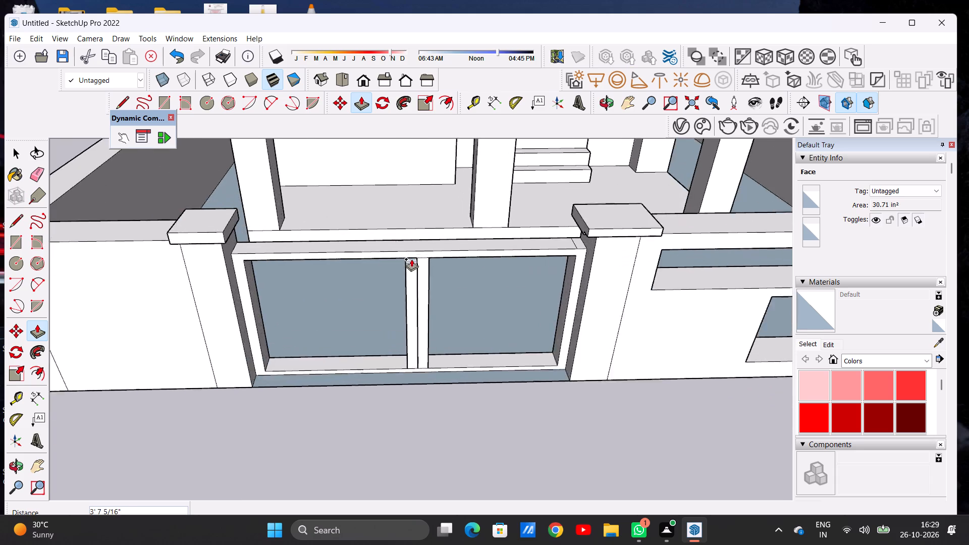
{"action": "scroll", "coordinate": [411, 259], "scroll_direction": "up", "scroll_amount": 8}
{"action": "scroll", "coordinate": [418, 262], "scroll_direction": "down", "scroll_amount": 1}
{"action": "scroll", "coordinate": [418, 262], "scroll_direction": "up", "scroll_amount": 2}
{"action": "left_click", "coordinate": [432, 257]}
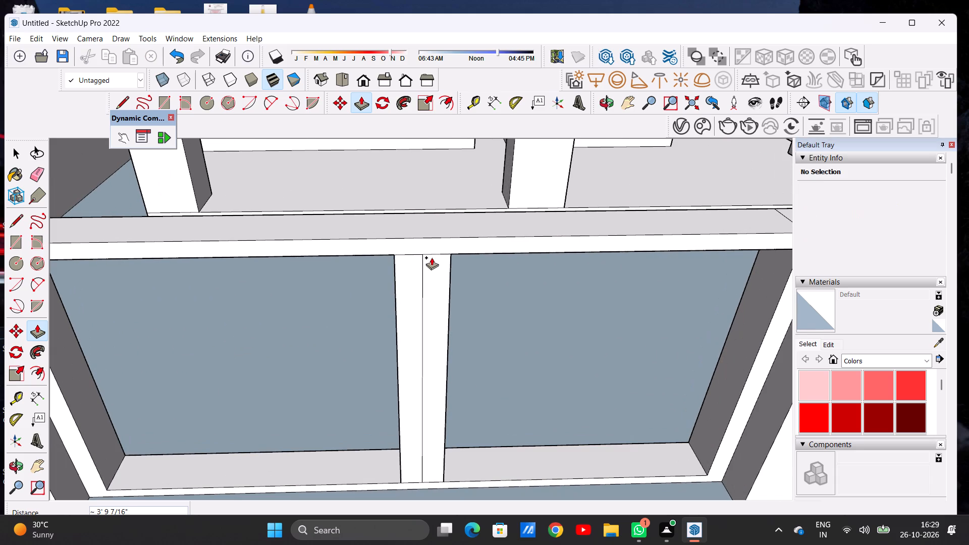
{"action": "key", "text": "space"}
Push/Pull the bottom rail's face in the gate half nearer the entrance steps up about 1' 8 7/16" to form a solid lower panel.
{"action": "scroll", "coordinate": [427, 308], "scroll_direction": "down", "scroll_amount": 12}
{"action": "middle_click_drag", "start_coordinate": [418, 368], "coordinate": [414, 313]}
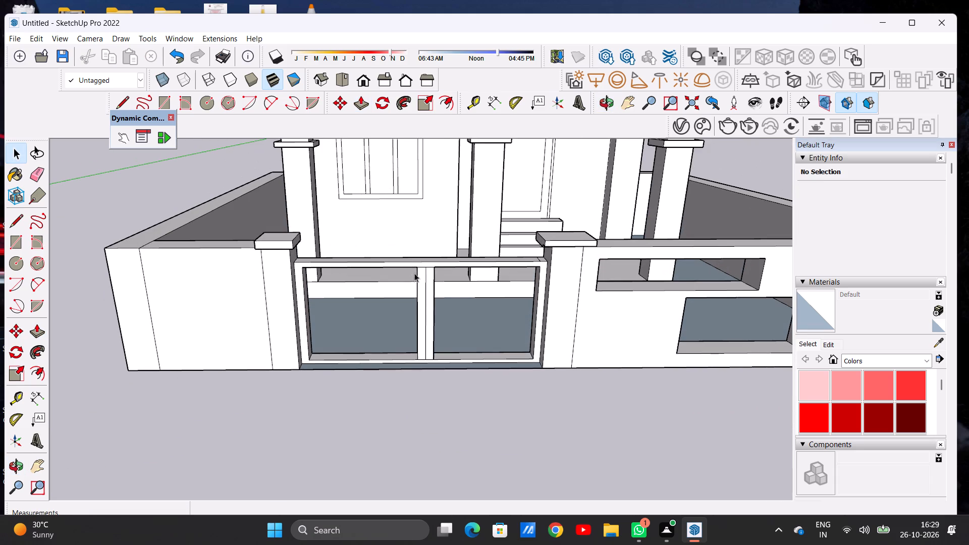
{"action": "scroll", "coordinate": [434, 306], "scroll_direction": "down", "scroll_amount": 6}
{"action": "middle_click_drag", "start_coordinate": [435, 330], "coordinate": [430, 283]}
{"action": "scroll", "coordinate": [430, 278], "scroll_direction": "up", "scroll_amount": 10}
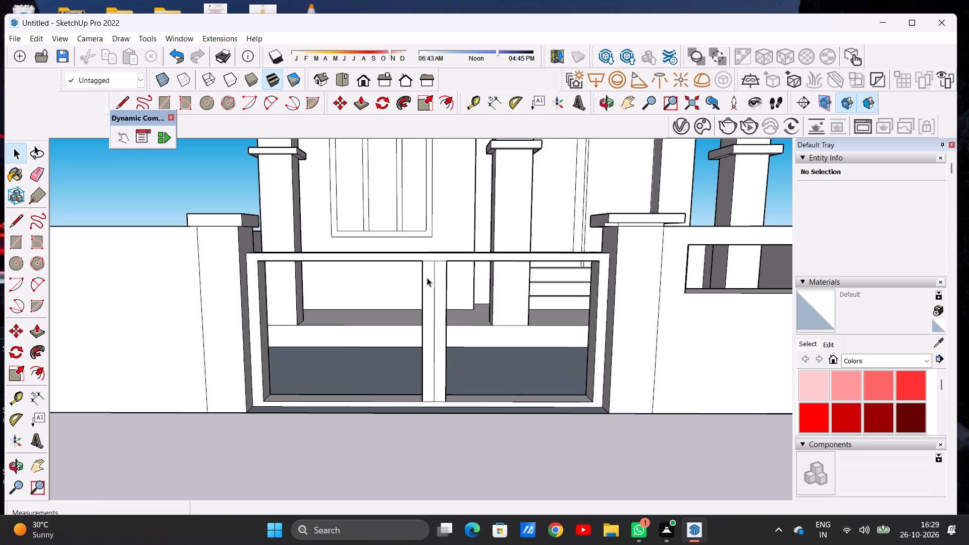
{"action": "scroll", "coordinate": [435, 331], "scroll_direction": "down", "scroll_amount": 5}
{"action": "scroll", "coordinate": [440, 353], "scroll_direction": "up", "scroll_amount": 6}
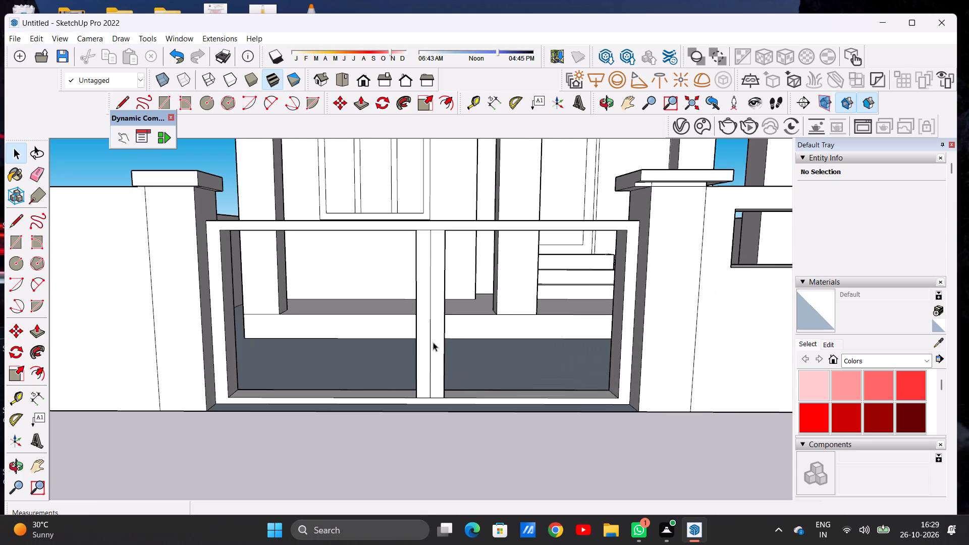
{"action": "middle_click_drag", "start_coordinate": [438, 329], "coordinate": [436, 444]}
{"action": "scroll", "coordinate": [471, 413], "scroll_direction": "up", "scroll_amount": 2}
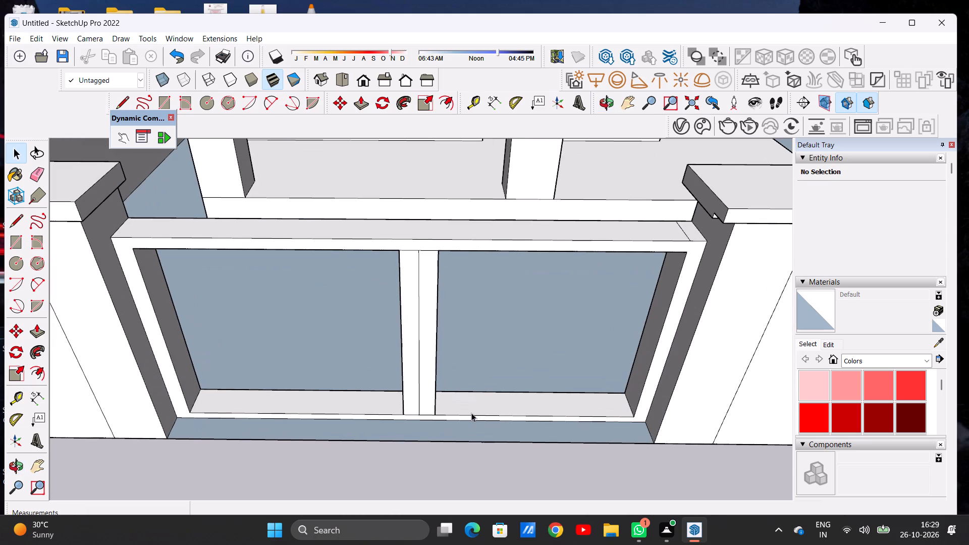
{"action": "key", "text": "p"}
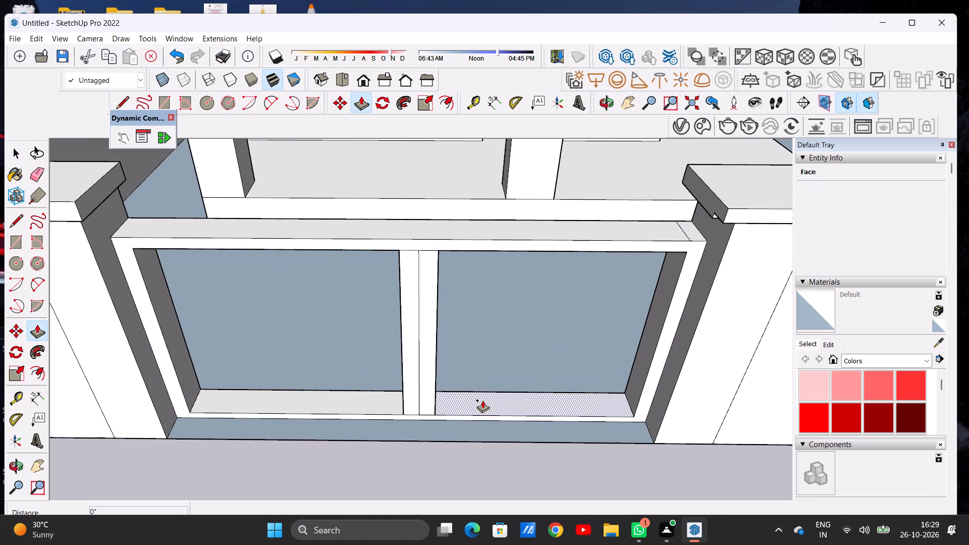
{"action": "left_click", "coordinate": [483, 400]}
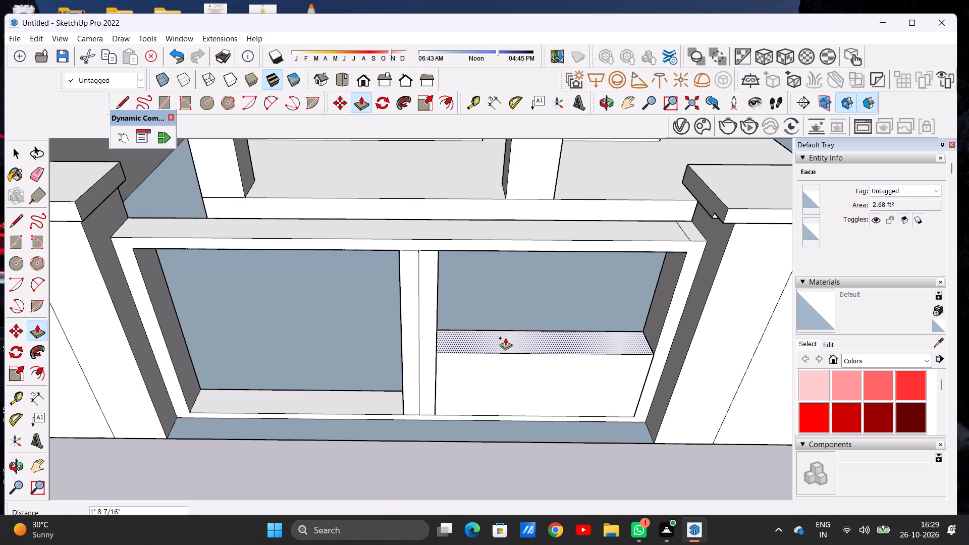
{"action": "left_click", "coordinate": [505, 338]}
Push/Pull the bottom rail's face in the window-side gate half up 1' 8 7/16", level with the other lower panel.
{"action": "scroll", "coordinate": [377, 405], "scroll_direction": "up", "scroll_amount": 4}
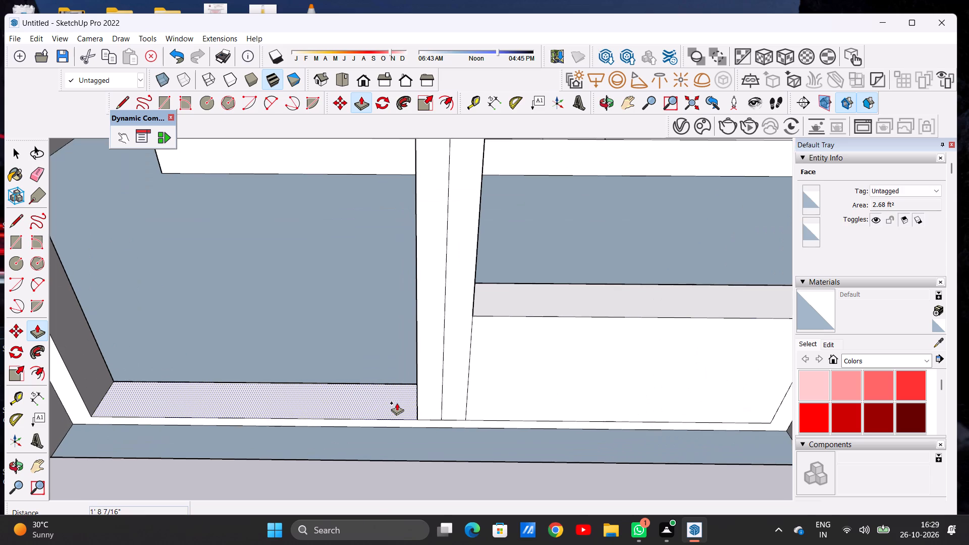
{"action": "left_click", "coordinate": [397, 403]}
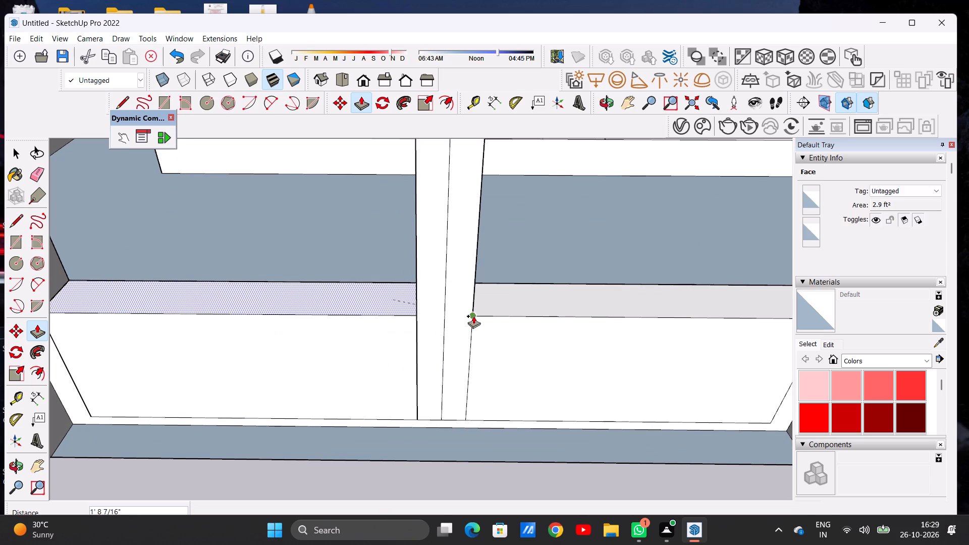
{"action": "left_click", "coordinate": [473, 316]}
{"action": "key", "text": "space"}
Examine the gate's lower panels and centre post from the front, together with the pillars and compound wall.
{"action": "scroll", "coordinate": [448, 346], "scroll_direction": "down", "scroll_amount": 3}
{"action": "scroll", "coordinate": [450, 350], "scroll_direction": "up", "scroll_amount": 1}
{"action": "scroll", "coordinate": [450, 350], "scroll_direction": "down", "scroll_amount": 10}
{"action": "middle_click_drag", "start_coordinate": [427, 372], "coordinate": [425, 367]}
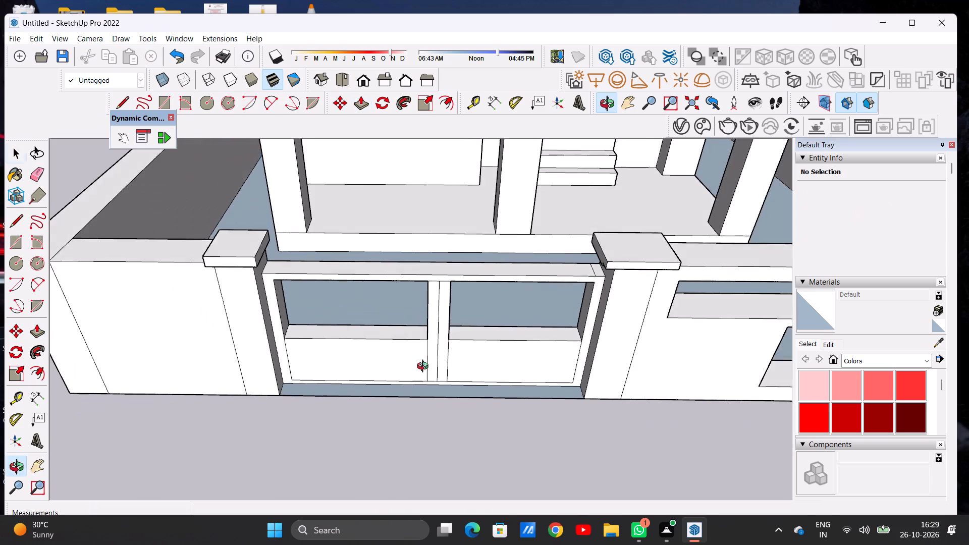
{"action": "middle_click_drag", "start_coordinate": [425, 367], "coordinate": [433, 274]}
{"action": "scroll", "coordinate": [404, 312], "scroll_direction": "down", "scroll_amount": 5}
{"action": "scroll", "coordinate": [409, 285], "scroll_direction": "up", "scroll_amount": 6}
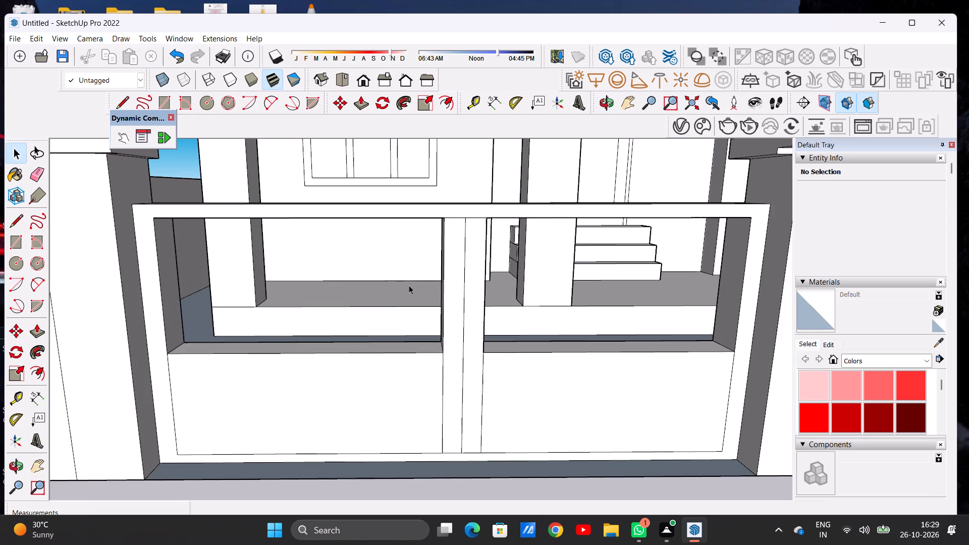
{"action": "scroll", "coordinate": [413, 333], "scroll_direction": "down", "scroll_amount": 2}
{"action": "middle_click_drag", "start_coordinate": [416, 356], "coordinate": [414, 323]}
{"action": "scroll", "coordinate": [417, 350], "scroll_direction": "down", "scroll_amount": 5}
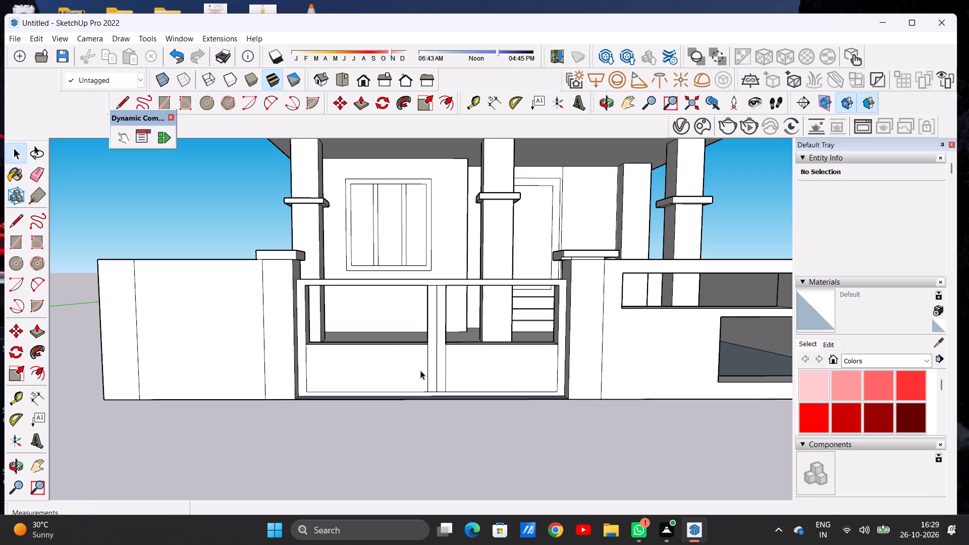
{"action": "scroll", "coordinate": [420, 370], "scroll_direction": "up", "scroll_amount": 5}
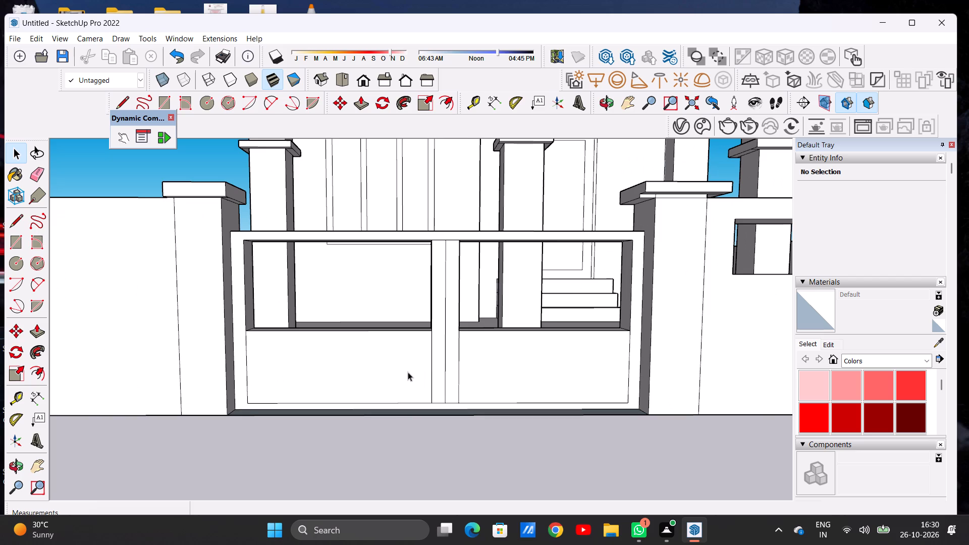
{"action": "scroll", "coordinate": [416, 360], "scroll_direction": "up", "scroll_amount": 5}
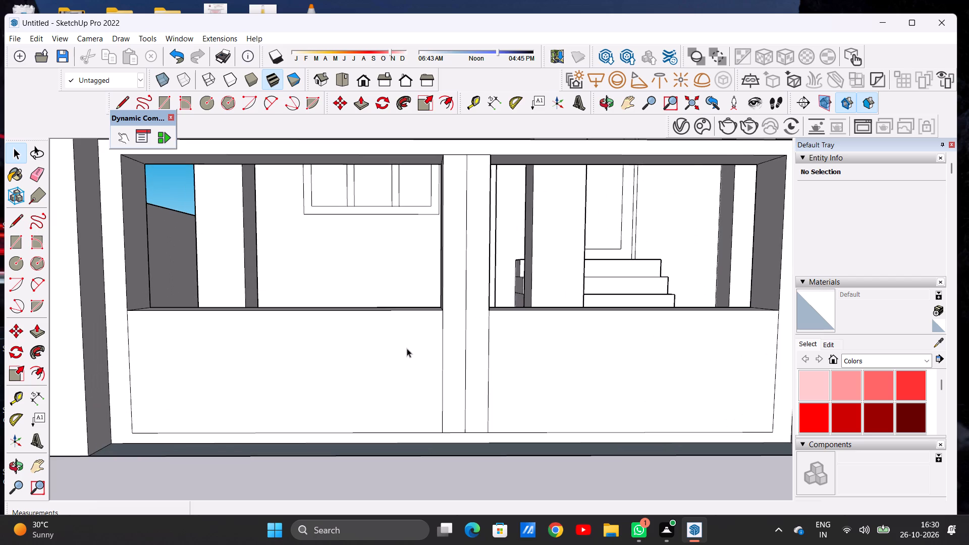
{"action": "scroll", "coordinate": [408, 347], "scroll_direction": "down", "scroll_amount": 11}
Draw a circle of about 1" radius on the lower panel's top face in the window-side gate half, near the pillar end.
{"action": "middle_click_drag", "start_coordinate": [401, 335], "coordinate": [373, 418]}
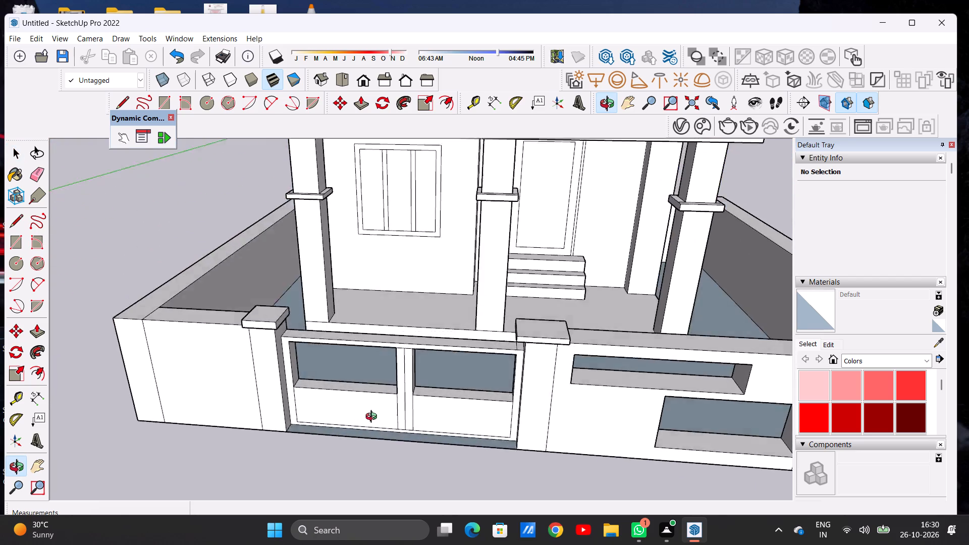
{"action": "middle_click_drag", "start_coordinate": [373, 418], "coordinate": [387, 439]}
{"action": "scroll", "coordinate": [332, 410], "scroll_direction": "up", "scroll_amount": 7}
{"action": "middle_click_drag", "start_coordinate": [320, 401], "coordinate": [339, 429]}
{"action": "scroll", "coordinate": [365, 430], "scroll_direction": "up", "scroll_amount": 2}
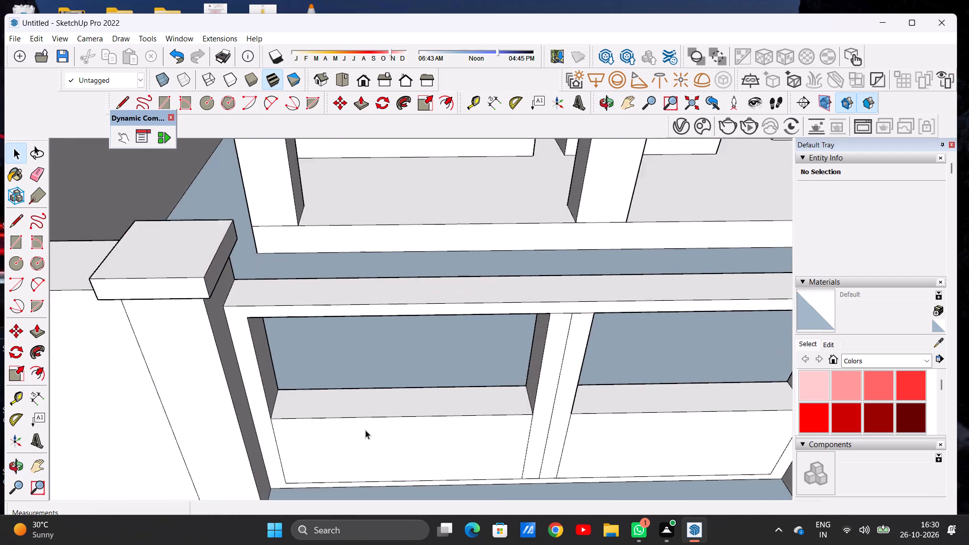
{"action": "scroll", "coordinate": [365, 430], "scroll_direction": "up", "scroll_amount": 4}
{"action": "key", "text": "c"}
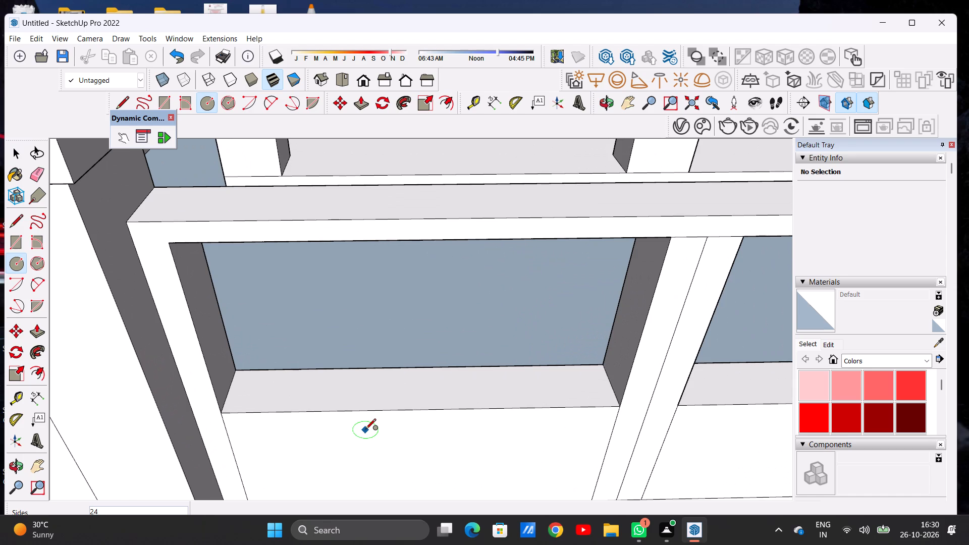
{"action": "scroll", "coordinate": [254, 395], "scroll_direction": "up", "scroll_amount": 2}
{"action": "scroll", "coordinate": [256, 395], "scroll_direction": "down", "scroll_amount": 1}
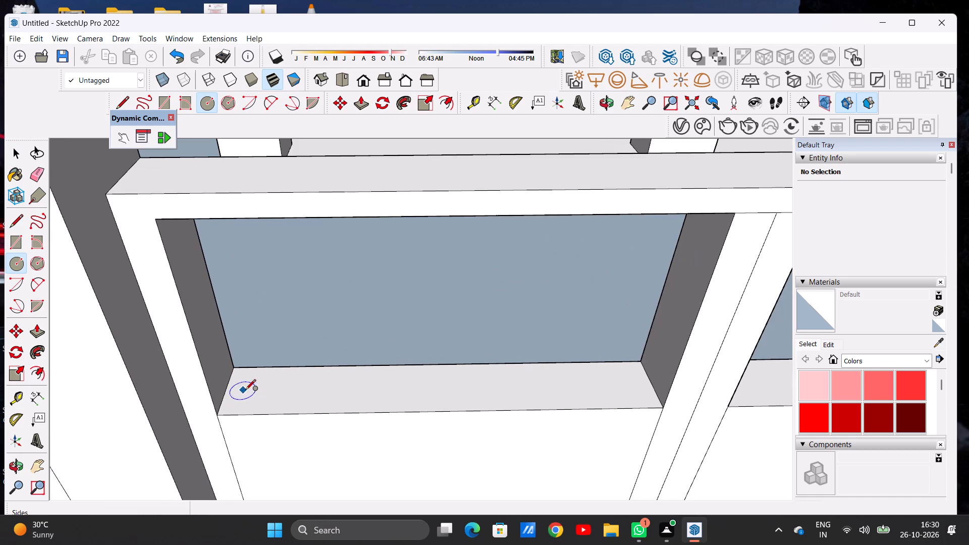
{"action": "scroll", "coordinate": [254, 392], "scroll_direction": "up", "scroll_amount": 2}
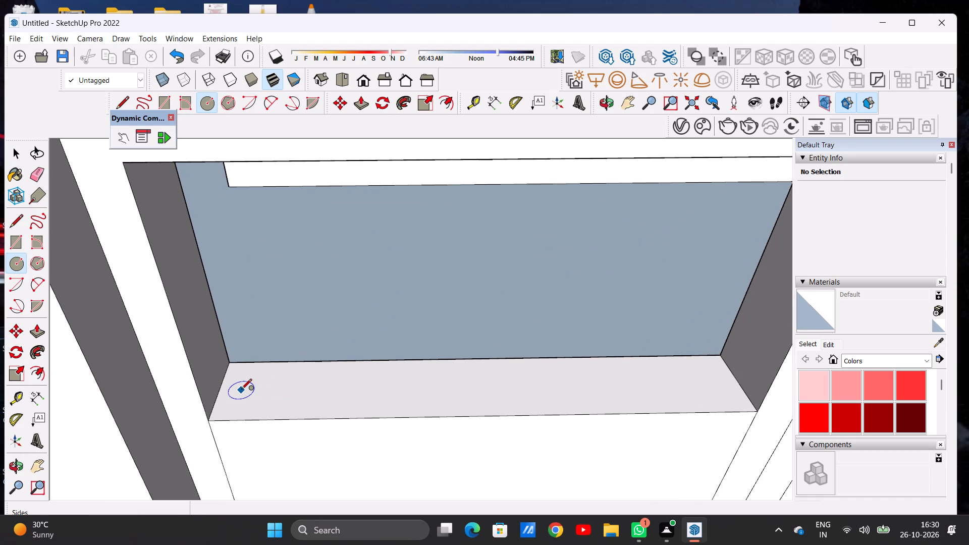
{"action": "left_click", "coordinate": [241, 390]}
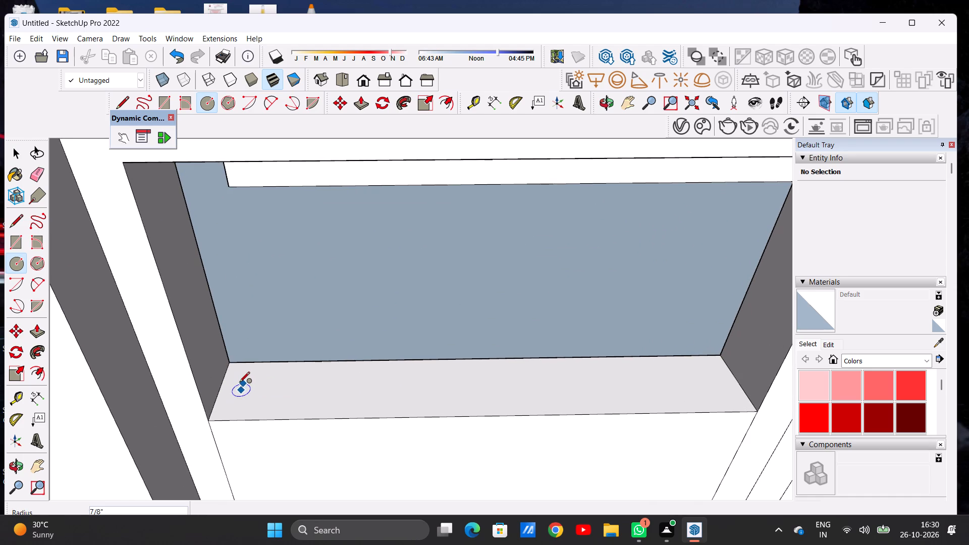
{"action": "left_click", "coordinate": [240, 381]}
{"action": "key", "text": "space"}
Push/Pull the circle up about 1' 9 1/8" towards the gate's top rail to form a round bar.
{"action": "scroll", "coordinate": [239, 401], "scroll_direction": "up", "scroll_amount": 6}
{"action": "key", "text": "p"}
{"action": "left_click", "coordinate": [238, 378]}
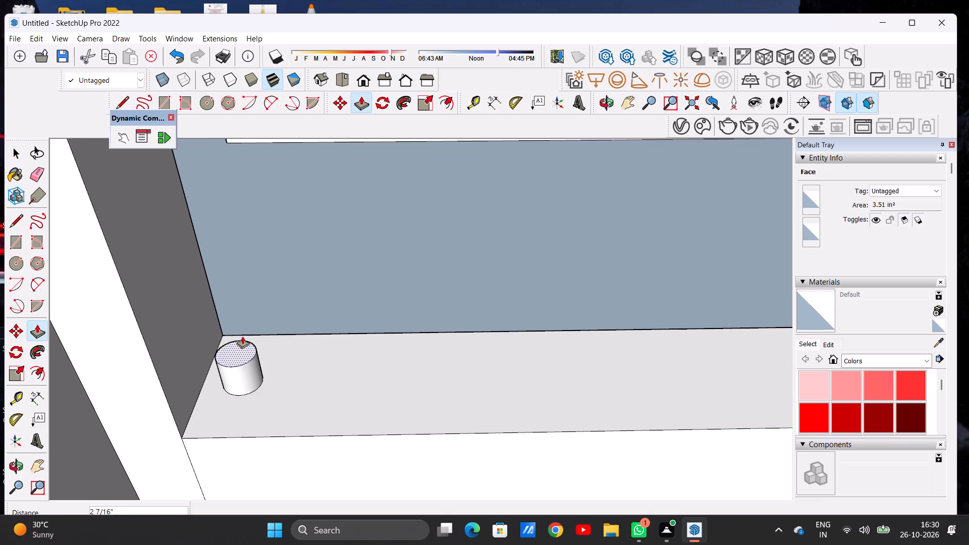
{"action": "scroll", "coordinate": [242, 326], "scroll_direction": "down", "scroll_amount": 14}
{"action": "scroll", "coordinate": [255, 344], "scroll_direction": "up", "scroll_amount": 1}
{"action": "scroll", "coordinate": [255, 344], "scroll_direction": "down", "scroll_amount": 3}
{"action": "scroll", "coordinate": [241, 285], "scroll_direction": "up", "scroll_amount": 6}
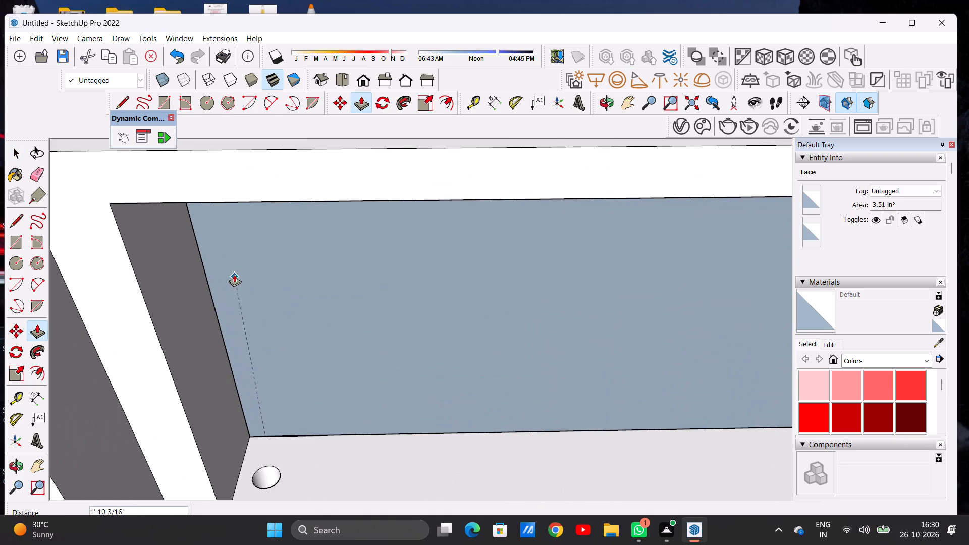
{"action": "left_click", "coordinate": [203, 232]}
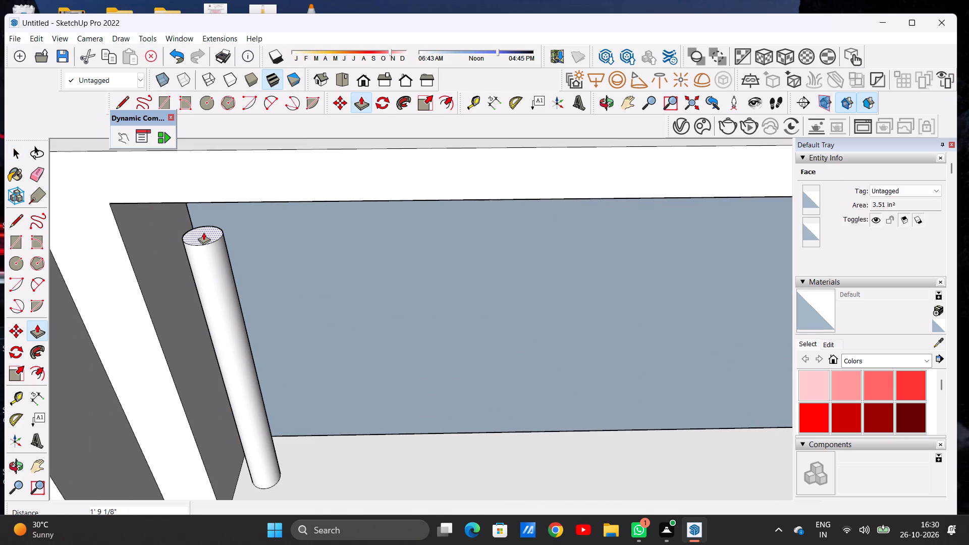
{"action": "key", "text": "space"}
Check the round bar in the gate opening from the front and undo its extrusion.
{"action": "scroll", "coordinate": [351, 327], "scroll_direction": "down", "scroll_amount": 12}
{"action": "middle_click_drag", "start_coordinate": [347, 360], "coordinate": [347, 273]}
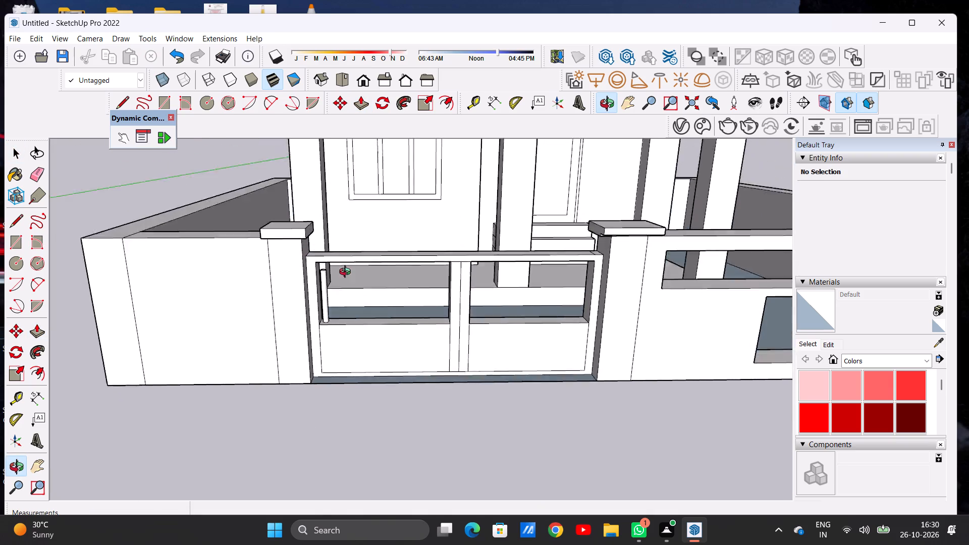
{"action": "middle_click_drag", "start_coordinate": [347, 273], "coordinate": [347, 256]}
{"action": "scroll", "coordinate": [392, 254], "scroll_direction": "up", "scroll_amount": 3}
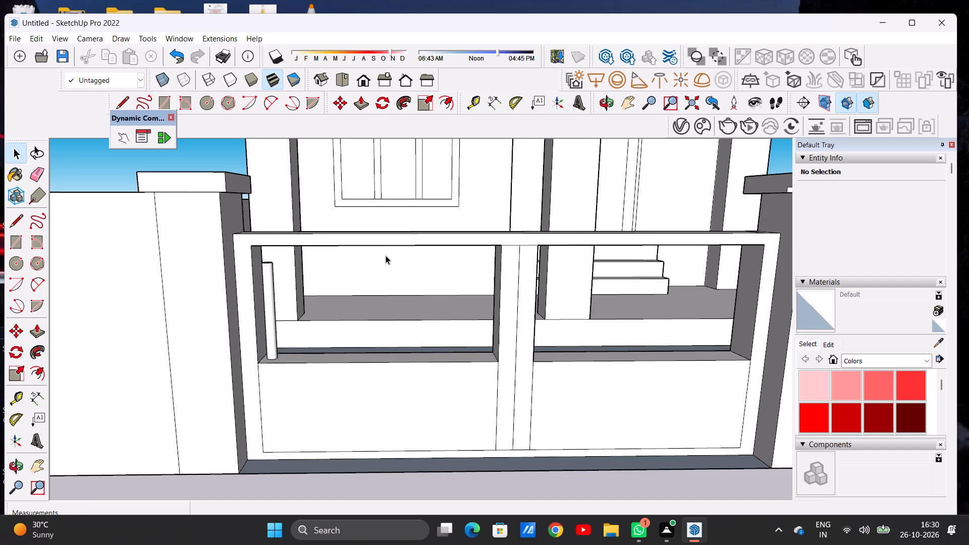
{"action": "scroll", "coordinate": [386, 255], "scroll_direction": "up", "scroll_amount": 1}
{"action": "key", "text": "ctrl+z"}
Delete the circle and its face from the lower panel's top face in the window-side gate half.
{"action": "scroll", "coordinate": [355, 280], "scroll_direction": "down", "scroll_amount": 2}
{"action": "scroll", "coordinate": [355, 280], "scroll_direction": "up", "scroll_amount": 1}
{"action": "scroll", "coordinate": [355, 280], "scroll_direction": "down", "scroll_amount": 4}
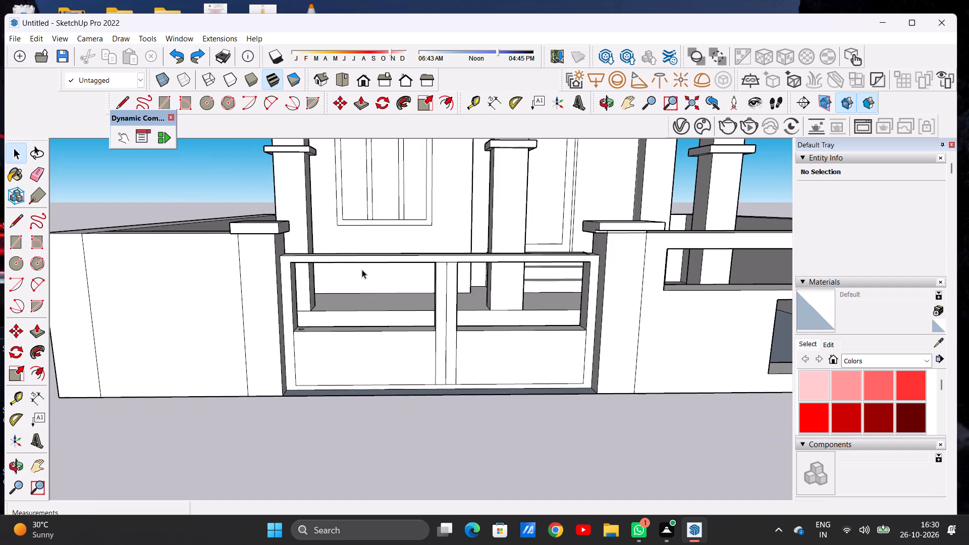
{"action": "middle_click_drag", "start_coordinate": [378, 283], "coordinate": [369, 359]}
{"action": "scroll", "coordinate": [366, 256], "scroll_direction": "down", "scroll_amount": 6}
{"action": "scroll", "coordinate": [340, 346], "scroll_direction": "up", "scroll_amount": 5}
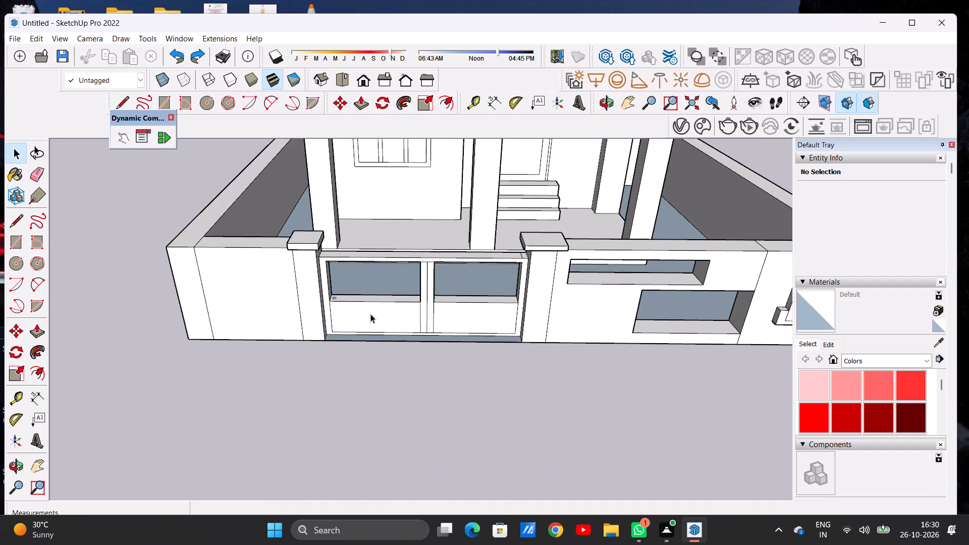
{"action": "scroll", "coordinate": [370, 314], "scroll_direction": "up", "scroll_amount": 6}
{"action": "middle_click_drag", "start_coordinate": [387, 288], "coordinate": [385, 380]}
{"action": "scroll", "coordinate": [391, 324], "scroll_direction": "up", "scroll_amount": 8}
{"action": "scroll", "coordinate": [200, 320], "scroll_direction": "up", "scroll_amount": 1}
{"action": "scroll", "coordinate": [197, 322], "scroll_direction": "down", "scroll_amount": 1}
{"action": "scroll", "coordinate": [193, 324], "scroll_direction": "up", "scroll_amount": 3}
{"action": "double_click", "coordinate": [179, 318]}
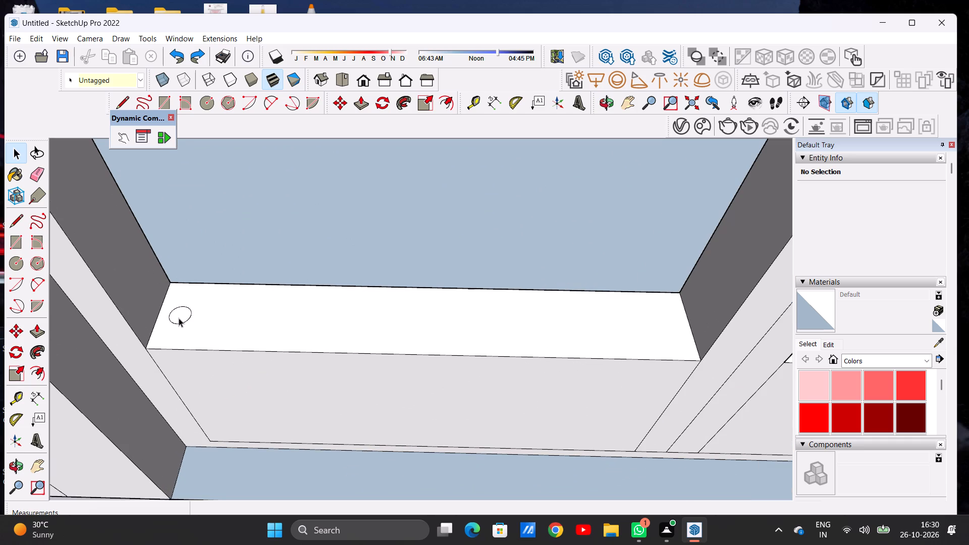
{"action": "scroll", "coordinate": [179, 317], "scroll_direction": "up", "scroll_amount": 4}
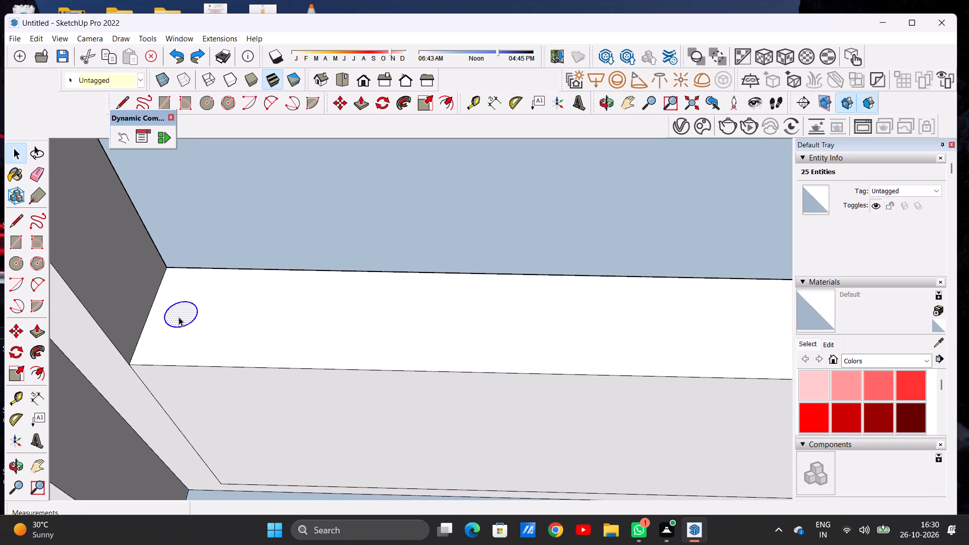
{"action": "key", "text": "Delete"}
Draw a circle of about 11/16" radius on the window-side lower panel's top face, near the pillar end.
{"action": "key", "text": "c"}
{"action": "left_click", "coordinate": [179, 317]}
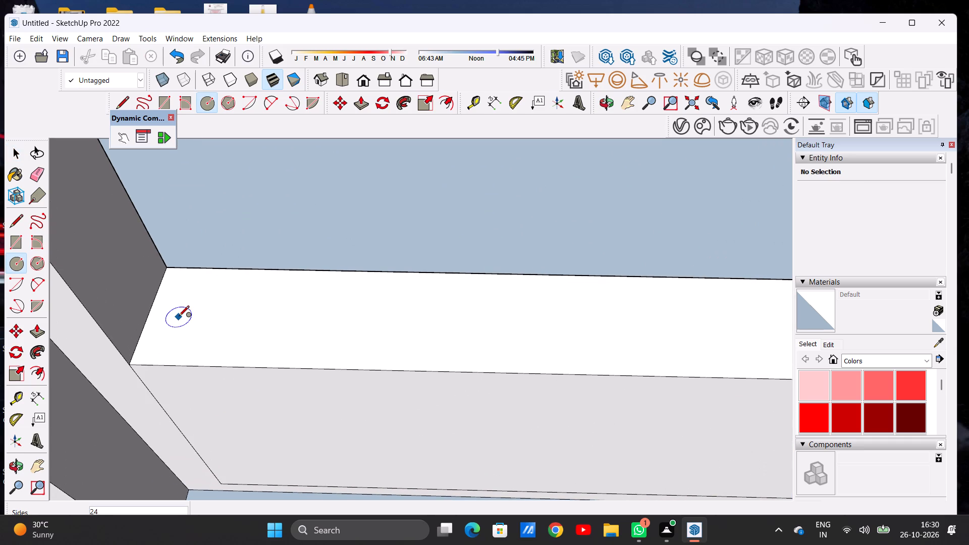
{"action": "left_click", "coordinate": [179, 308]}
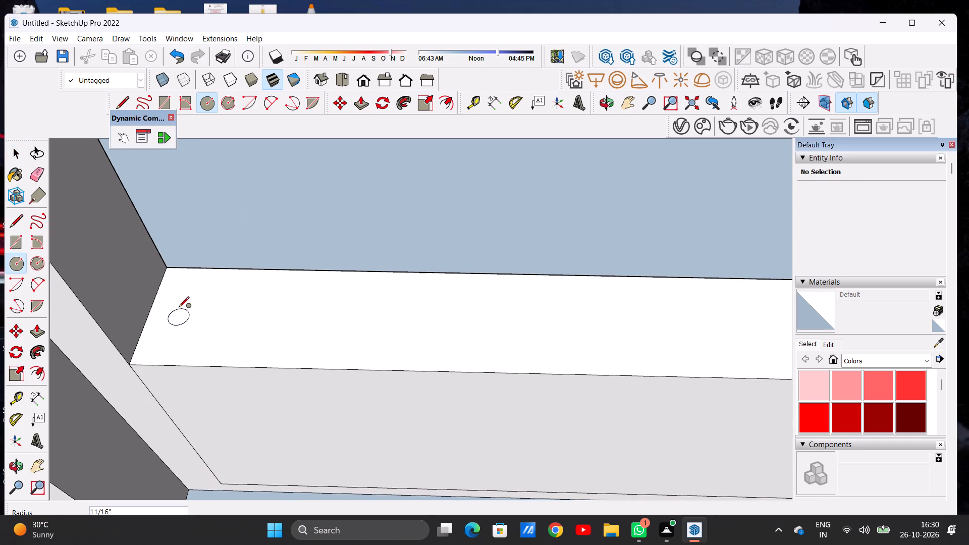
{"action": "key", "text": "space"}
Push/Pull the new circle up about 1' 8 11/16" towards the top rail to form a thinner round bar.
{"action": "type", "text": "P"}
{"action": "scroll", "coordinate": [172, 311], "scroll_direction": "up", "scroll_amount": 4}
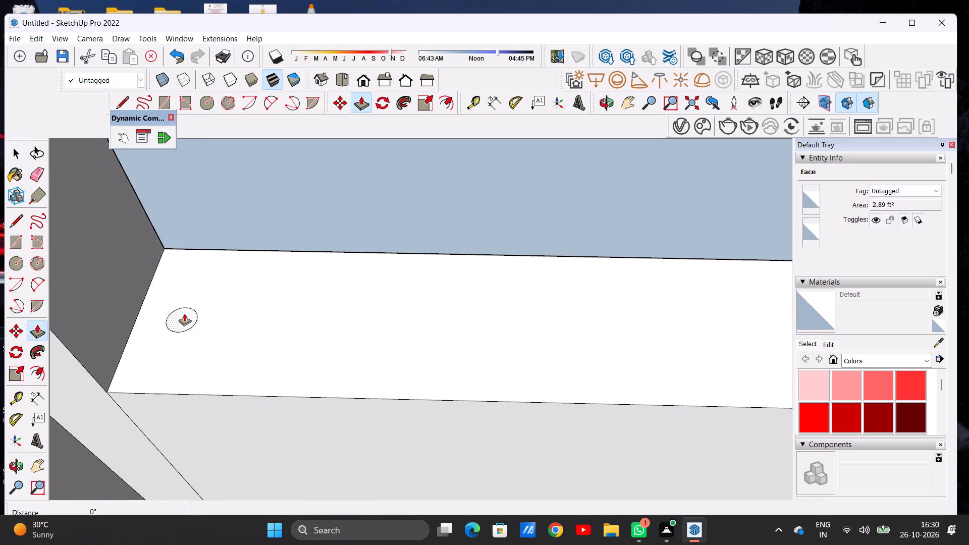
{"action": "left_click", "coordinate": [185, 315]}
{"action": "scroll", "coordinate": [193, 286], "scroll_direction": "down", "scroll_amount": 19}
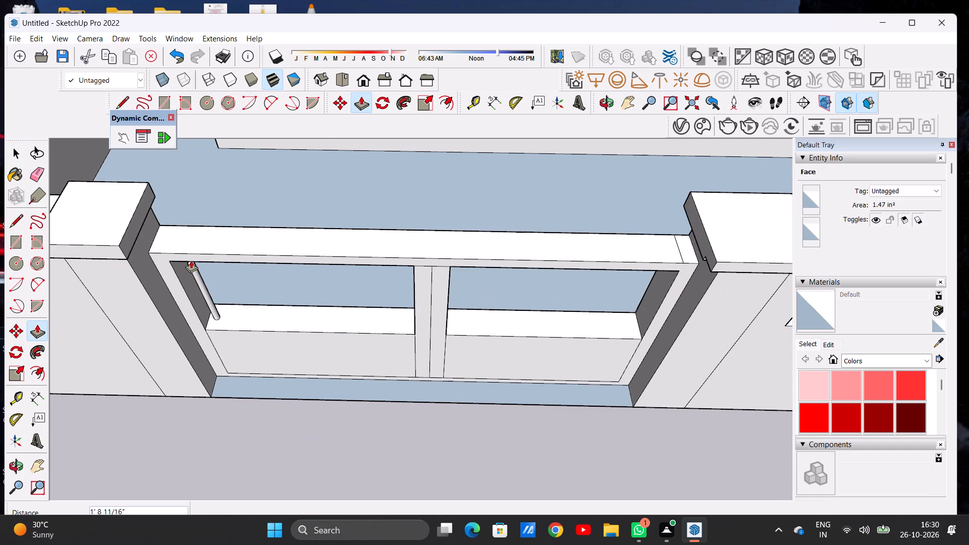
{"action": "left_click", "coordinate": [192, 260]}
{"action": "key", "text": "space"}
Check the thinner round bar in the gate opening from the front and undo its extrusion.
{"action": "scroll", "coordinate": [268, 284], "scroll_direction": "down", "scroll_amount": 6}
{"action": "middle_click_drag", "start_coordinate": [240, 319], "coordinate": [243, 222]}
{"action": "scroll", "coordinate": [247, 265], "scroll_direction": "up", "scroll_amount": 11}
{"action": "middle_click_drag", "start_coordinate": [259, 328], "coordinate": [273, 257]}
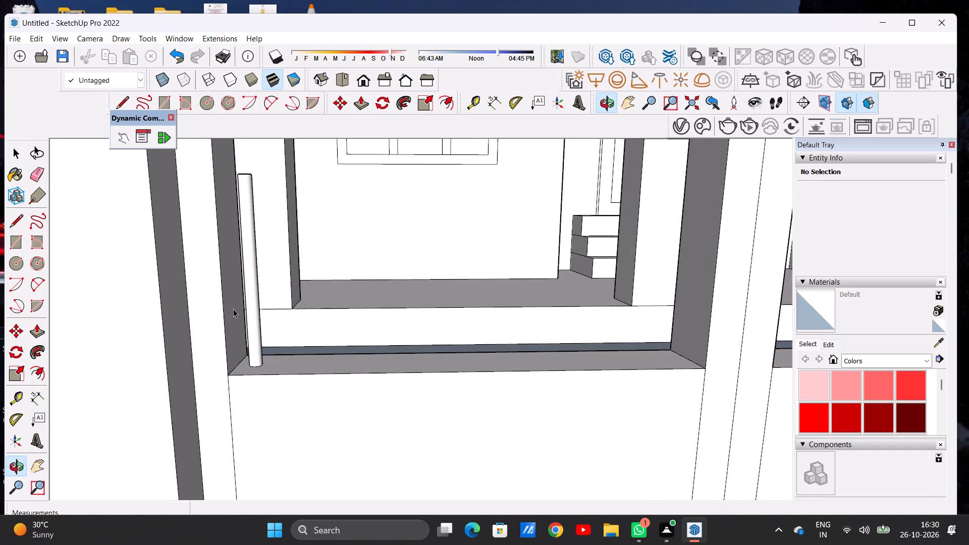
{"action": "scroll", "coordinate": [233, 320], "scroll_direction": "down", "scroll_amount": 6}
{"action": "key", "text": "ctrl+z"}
Copy the circle about 3 5/16" along the window-side lower panel's top face and array it as 9 copies.
{"action": "scroll", "coordinate": [248, 294], "scroll_direction": "down", "scroll_amount": 6}
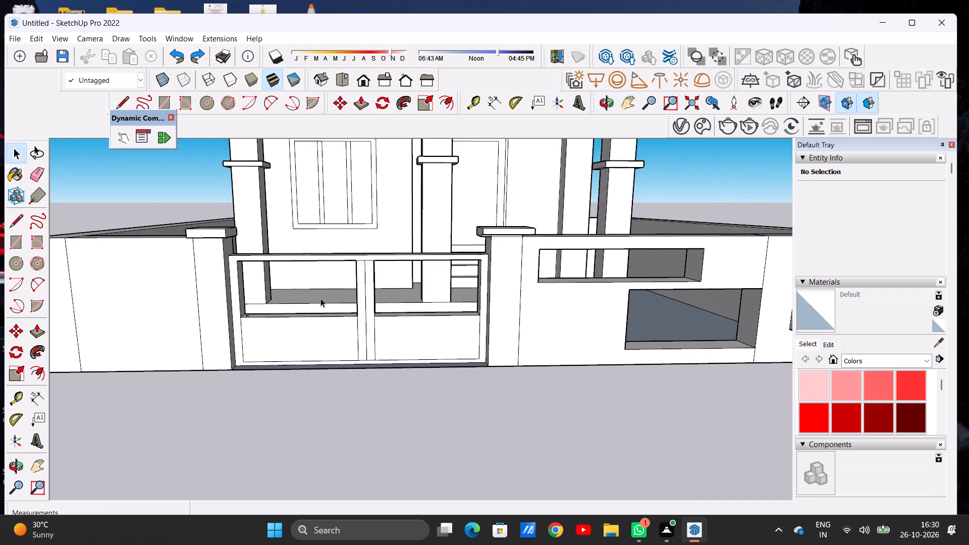
{"action": "middle_click_drag", "start_coordinate": [335, 303], "coordinate": [310, 428]}
{"action": "scroll", "coordinate": [267, 395], "scroll_direction": "up", "scroll_amount": 11}
{"action": "scroll", "coordinate": [219, 389], "scroll_direction": "down", "scroll_amount": 1}
{"action": "scroll", "coordinate": [219, 389], "scroll_direction": "up", "scroll_amount": 10}
{"action": "double_click", "coordinate": [218, 353]}
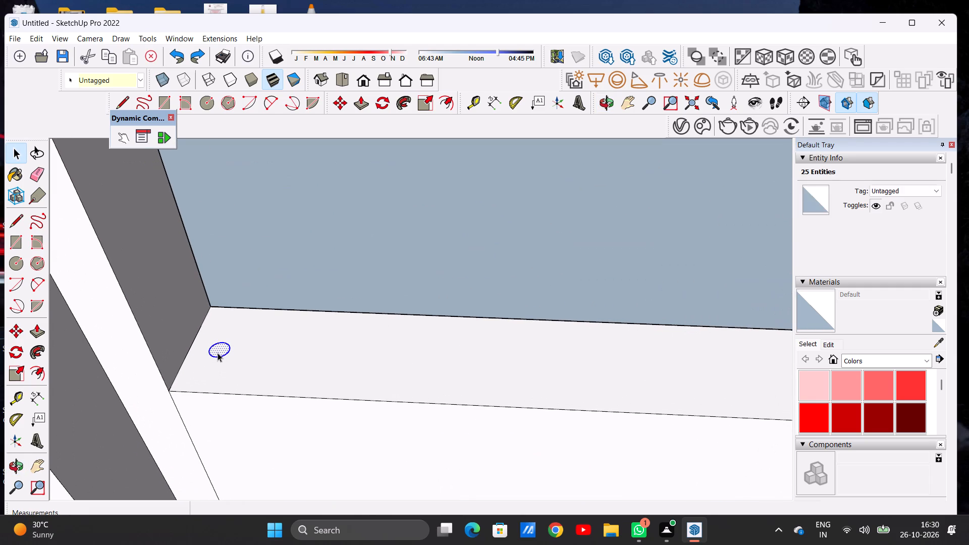
{"action": "key", "text": "m"}
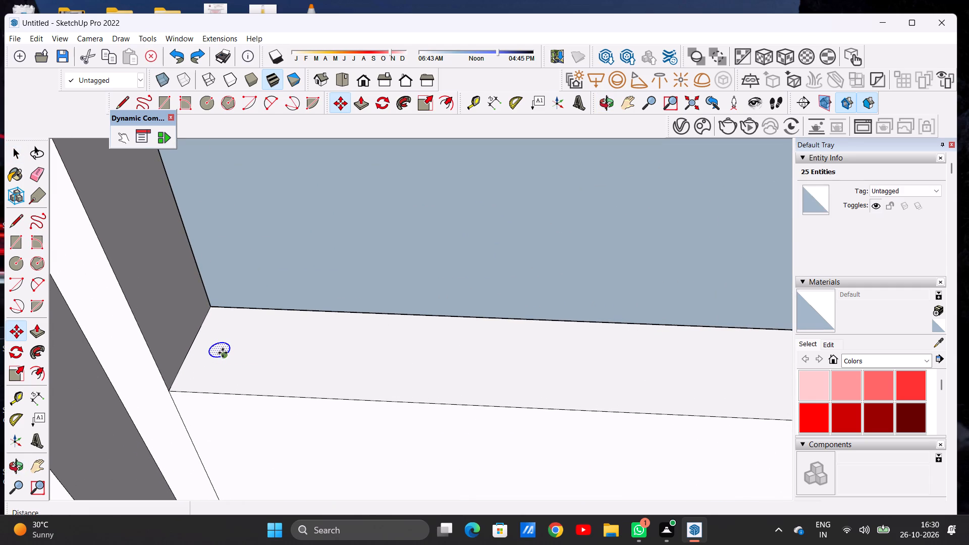
{"action": "left_click", "coordinate": [223, 353]}
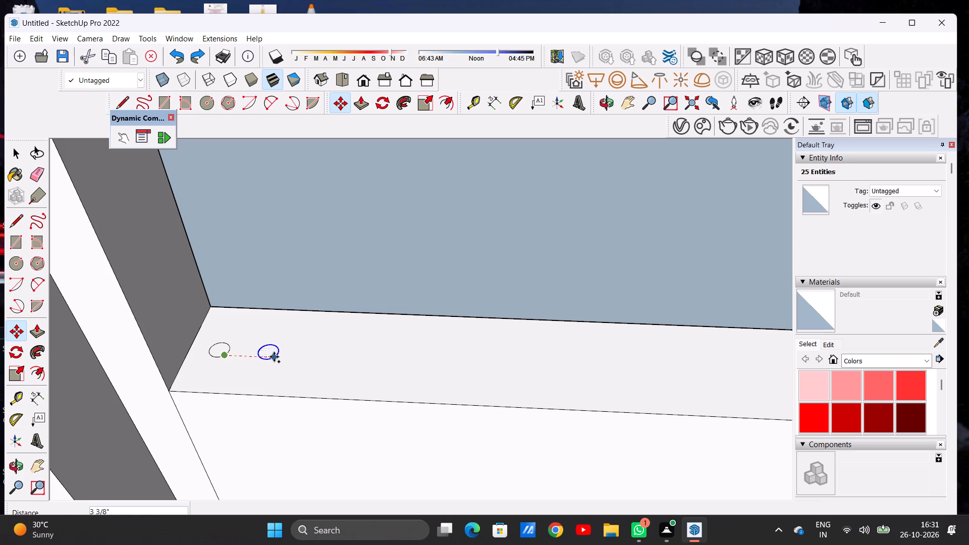
{"action": "left_click", "coordinate": [273, 357]}
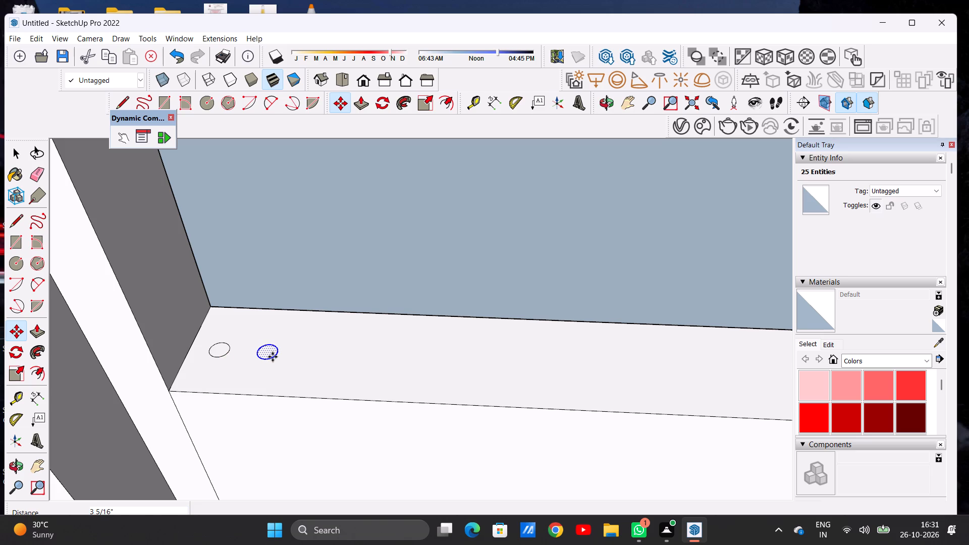
{"action": "key", "text": "shift+asterisk"}
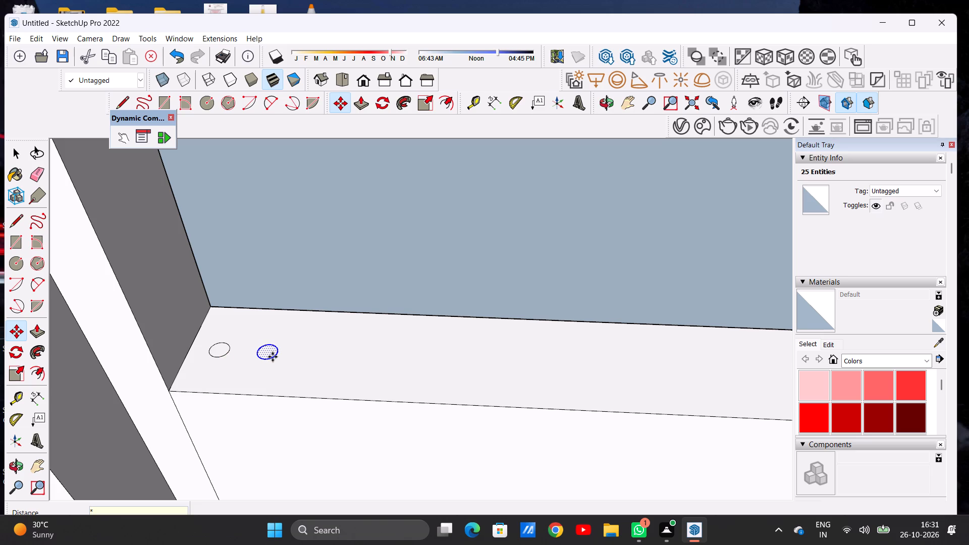
{"action": "key", "text": "9"}
{"action": "key", "text": "Return"}
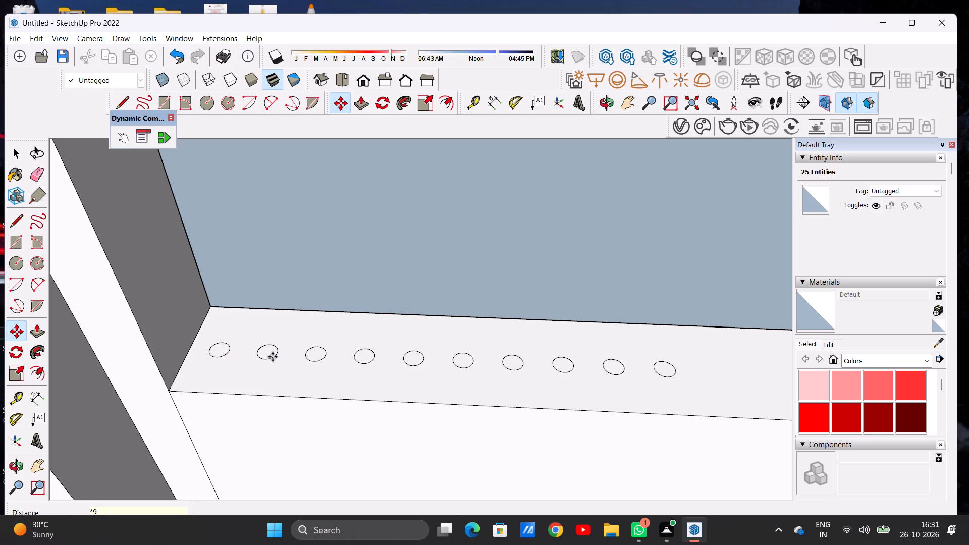
{"action": "key", "text": "space"}
Copy the last circle in the row about 1' 6 1/16" along the panel's top face, close to the centre post.
{"action": "scroll", "coordinate": [273, 357], "scroll_direction": "down", "scroll_amount": 10}
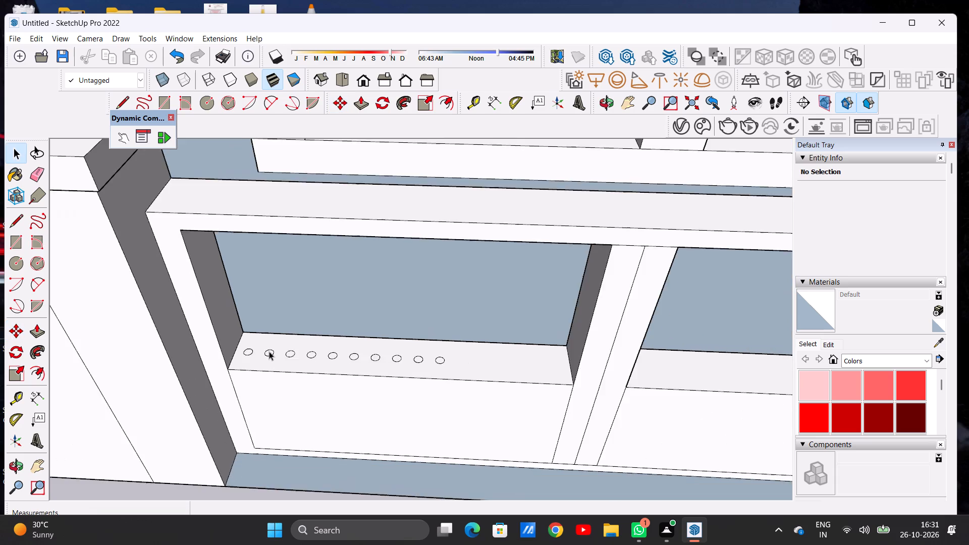
{"action": "scroll", "coordinate": [269, 351], "scroll_direction": "down", "scroll_amount": 4}
{"action": "scroll", "coordinate": [369, 357], "scroll_direction": "up", "scroll_amount": 3}
{"action": "scroll", "coordinate": [369, 357], "scroll_direction": "down", "scroll_amount": 1}
{"action": "scroll", "coordinate": [369, 357], "scroll_direction": "up", "scroll_amount": 3}
{"action": "scroll", "coordinate": [424, 377], "scroll_direction": "up", "scroll_amount": 1}
{"action": "scroll", "coordinate": [424, 377], "scroll_direction": "down", "scroll_amount": 1}
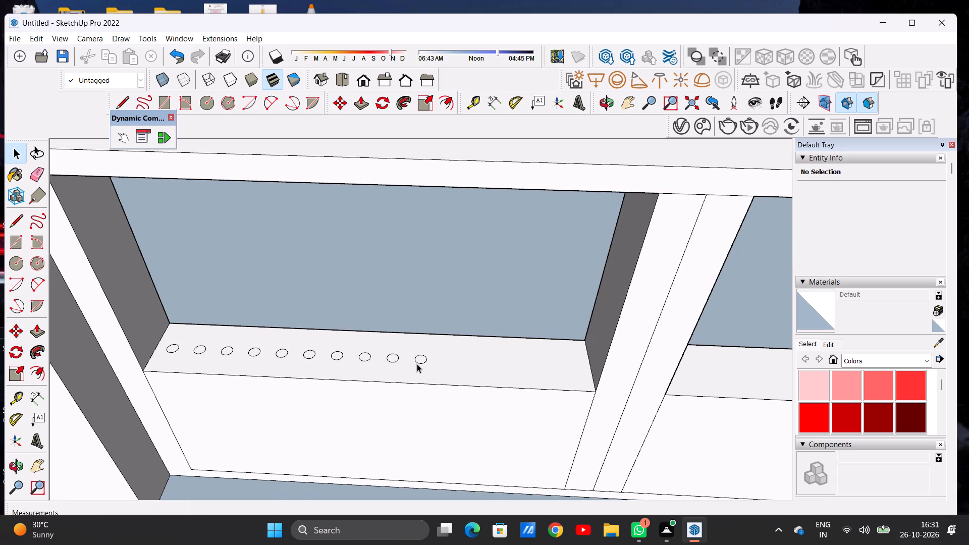
{"action": "scroll", "coordinate": [286, 385], "scroll_direction": "down", "scroll_amount": 6}
{"action": "scroll", "coordinate": [356, 374], "scroll_direction": "up", "scroll_amount": 1}
{"action": "scroll", "coordinate": [356, 374], "scroll_direction": "down", "scroll_amount": 1}
{"action": "scroll", "coordinate": [356, 374], "scroll_direction": "up", "scroll_amount": 16}
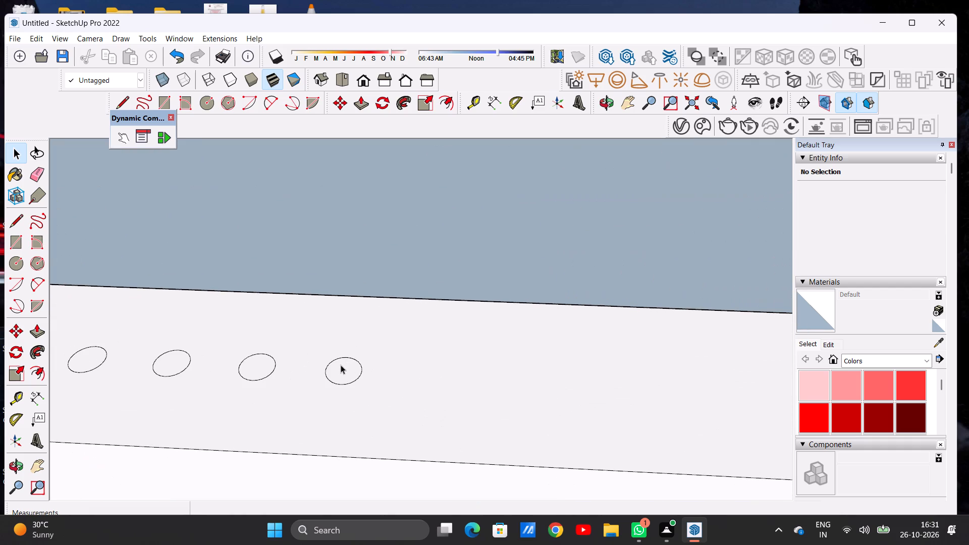
{"action": "left_click", "coordinate": [345, 370]}
{"action": "left_click", "coordinate": [345, 370]}
{"action": "key", "text": "m"}
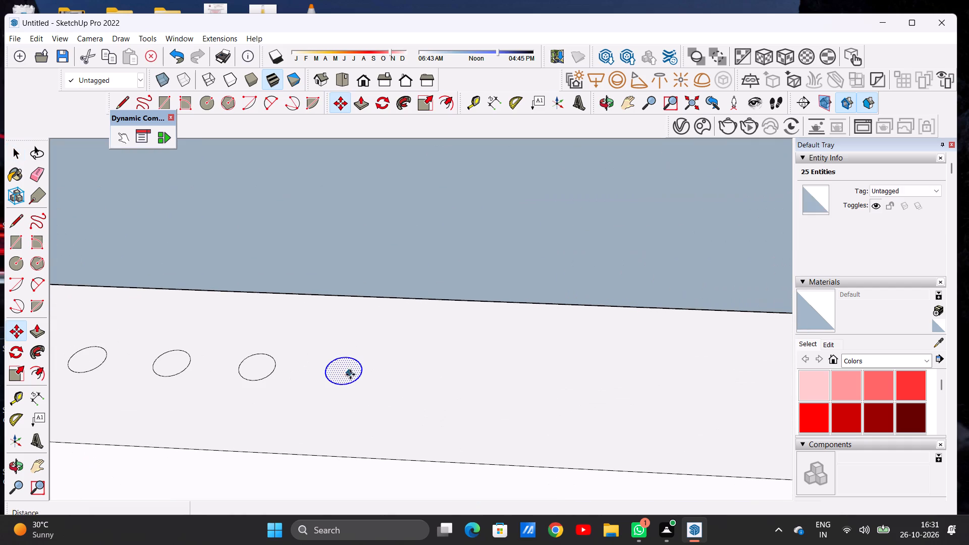
{"action": "left_click", "coordinate": [358, 381]}
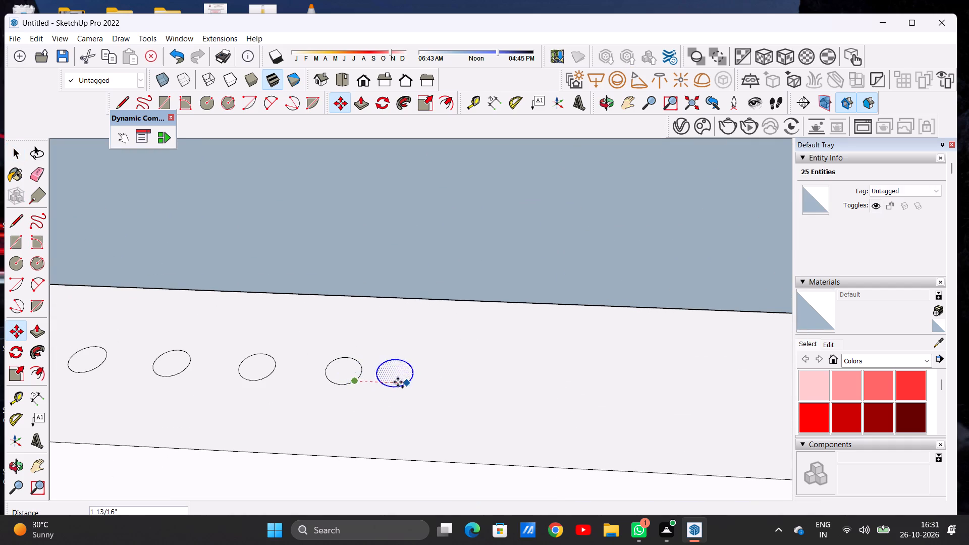
{"action": "scroll", "coordinate": [389, 385], "scroll_direction": "down", "scroll_amount": 11}
{"action": "scroll", "coordinate": [474, 384], "scroll_direction": "up", "scroll_amount": 6}
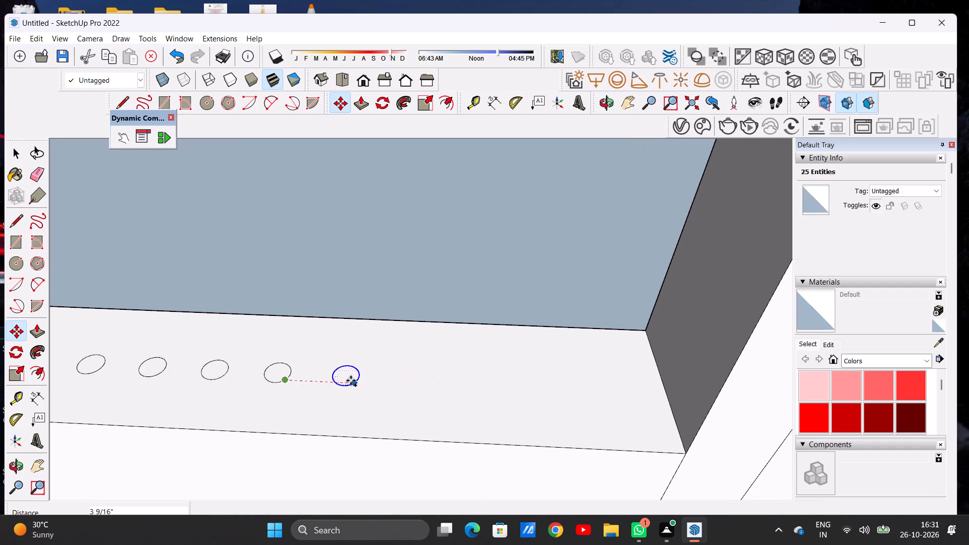
{"action": "left_click", "coordinate": [643, 395]}
Copy the circle beside the centre post about 1' 2 5/8" back towards the end of the circle row.
{"action": "left_click", "coordinate": [643, 395]}
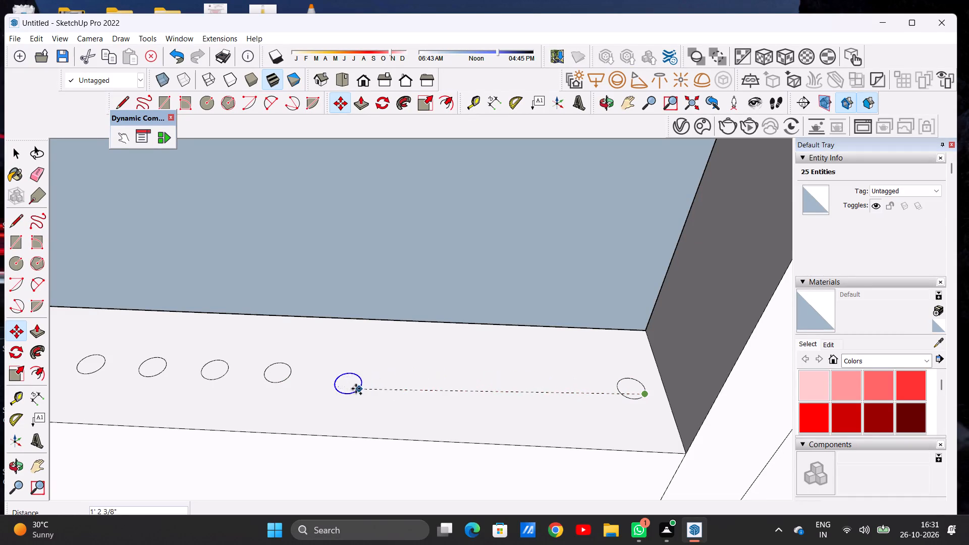
{"action": "left_click", "coordinate": [354, 377]}
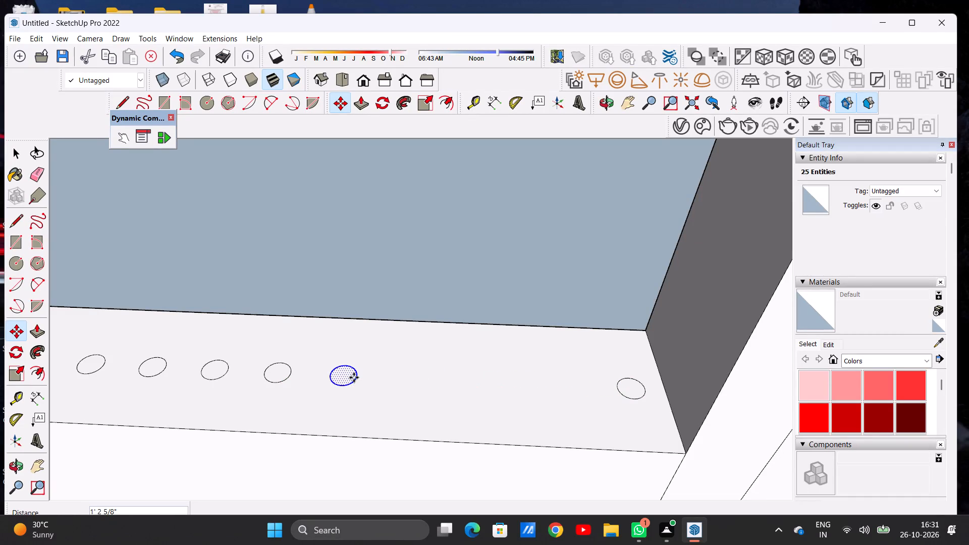
Fill the gap before the centre post with three circle copies, spaced about 11 5/8" forward, 8" back and 3 15/16" forward.
{"action": "left_click", "coordinate": [354, 377]}
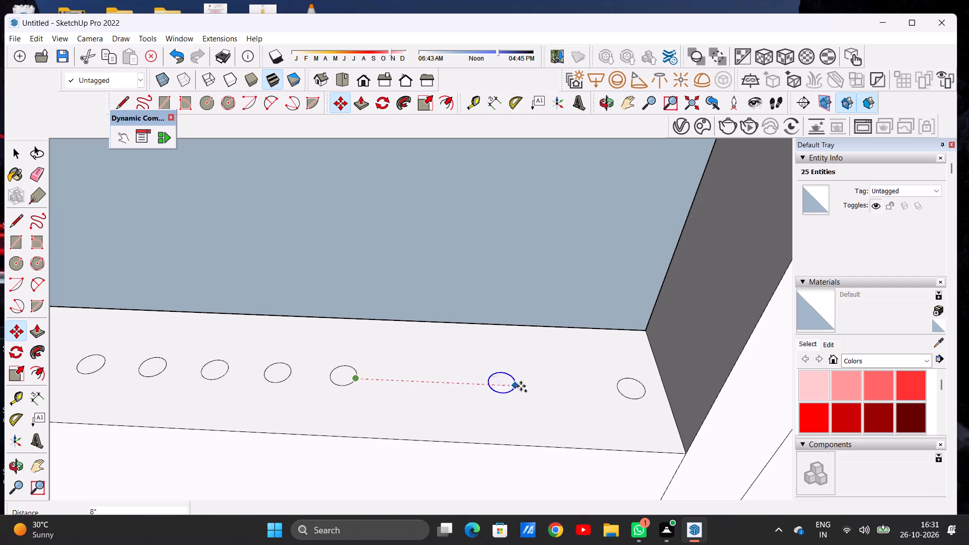
{"action": "left_click", "coordinate": [584, 391]}
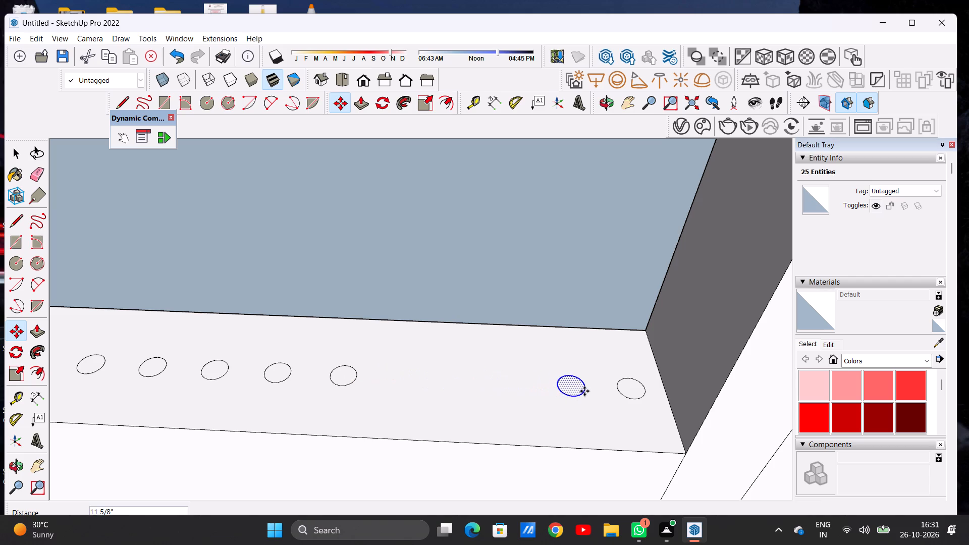
{"action": "left_click", "coordinate": [584, 391]}
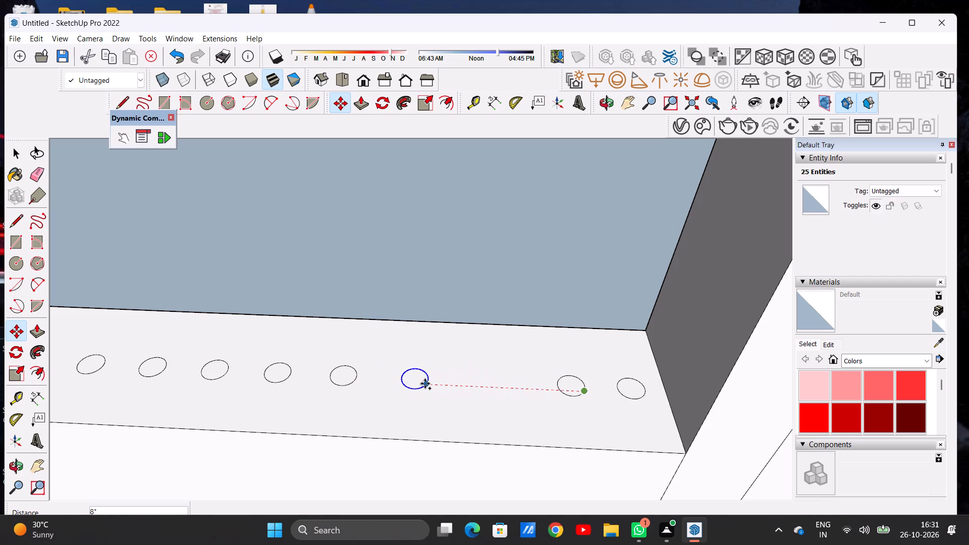
{"action": "left_click", "coordinate": [425, 384]}
{"action": "left_click", "coordinate": [425, 384]}
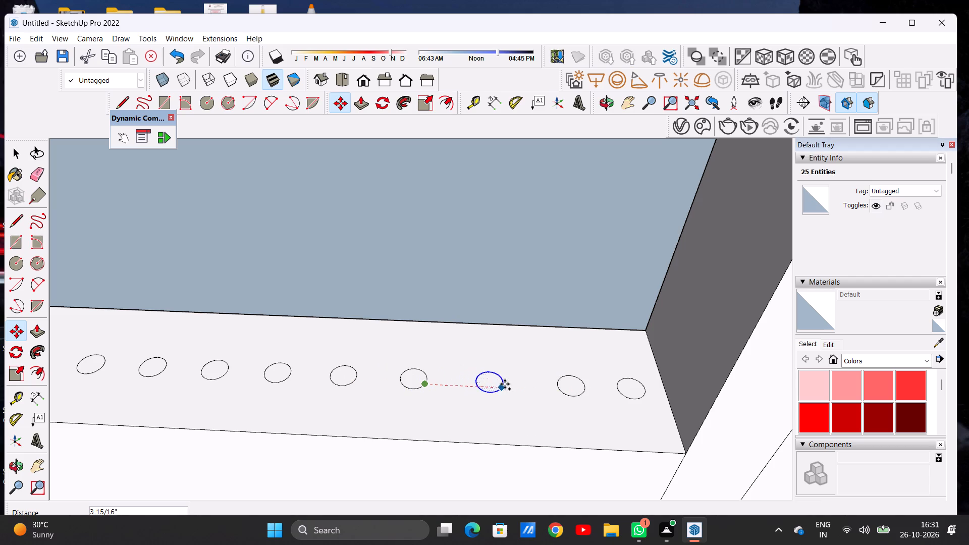
{"action": "left_click", "coordinate": [503, 384]}
{"action": "key", "text": "space"}
{"action": "scroll", "coordinate": [467, 374], "scroll_direction": "down", "scroll_amount": 9}
{"action": "scroll", "coordinate": [470, 373], "scroll_direction": "up", "scroll_amount": 1}
{"action": "scroll", "coordinate": [470, 373], "scroll_direction": "down", "scroll_amount": 16}
{"action": "left_click", "coordinate": [470, 438]}
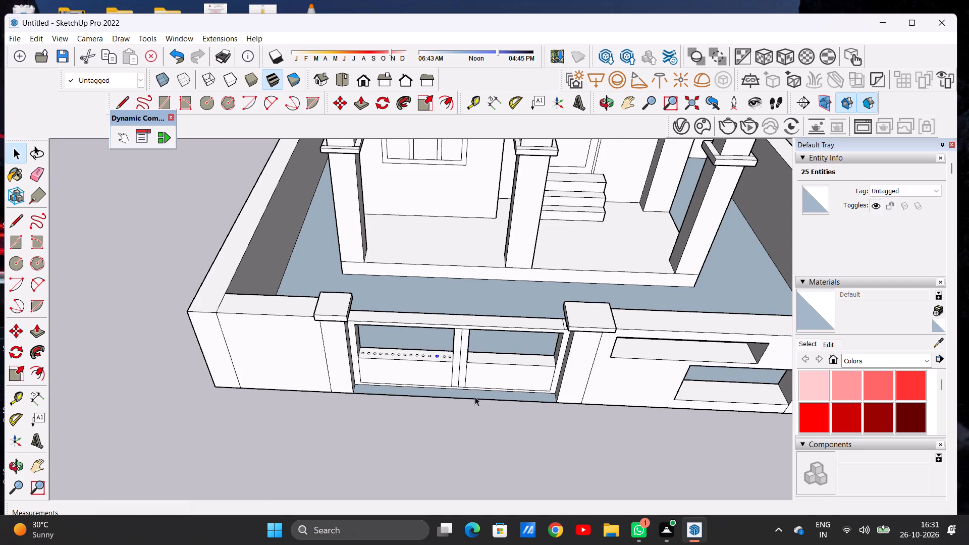
Copy the second-last circle about 1' 2 1/2" past the centre post onto the other lower panel's top face.
{"action": "scroll", "coordinate": [493, 358], "scroll_direction": "up", "scroll_amount": 12}
{"action": "scroll", "coordinate": [345, 362], "scroll_direction": "up", "scroll_amount": 1}
{"action": "scroll", "coordinate": [317, 362], "scroll_direction": "down", "scroll_amount": 1}
{"action": "scroll", "coordinate": [315, 362], "scroll_direction": "up", "scroll_amount": 1}
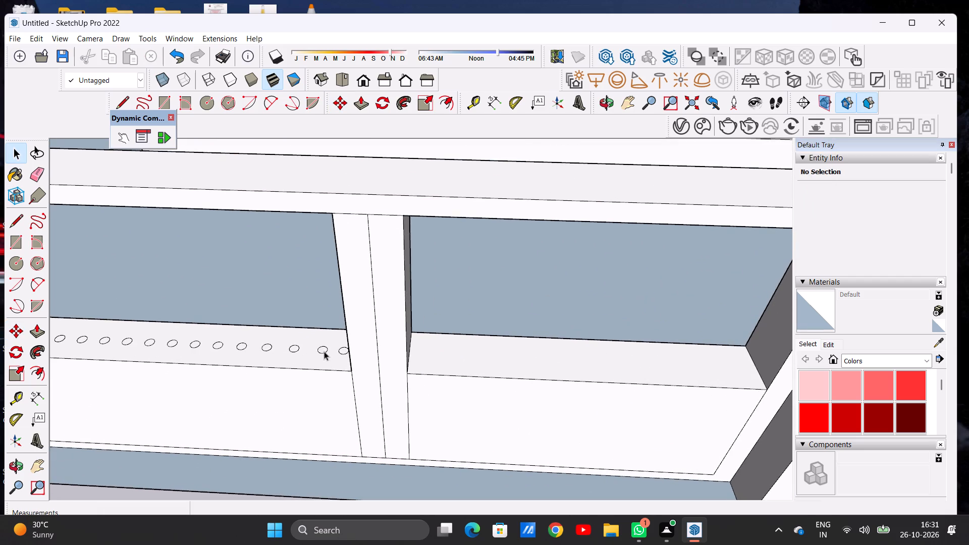
{"action": "scroll", "coordinate": [324, 351], "scroll_direction": "up", "scroll_amount": 5}
{"action": "double_click", "coordinate": [320, 350]}
{"action": "key", "text": "m"}
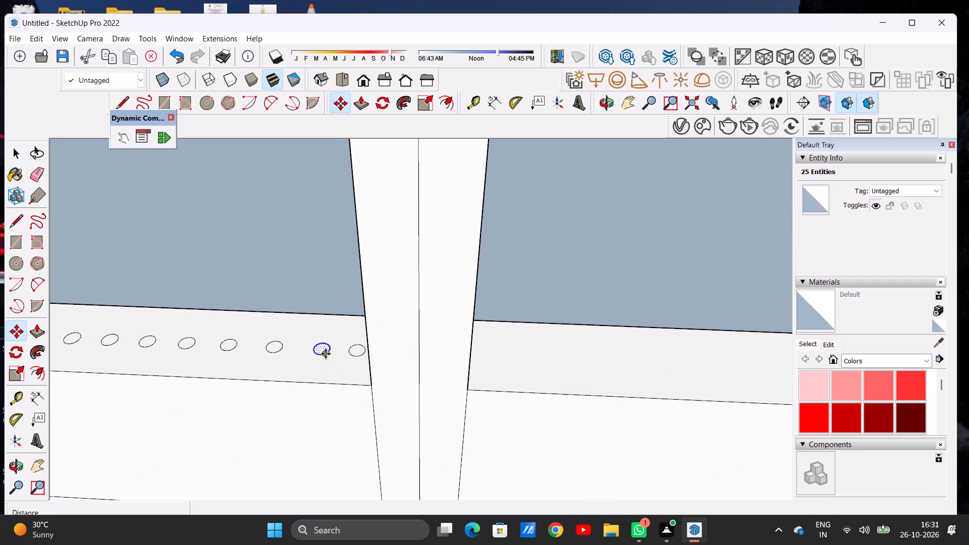
{"action": "left_click", "coordinate": [327, 354]}
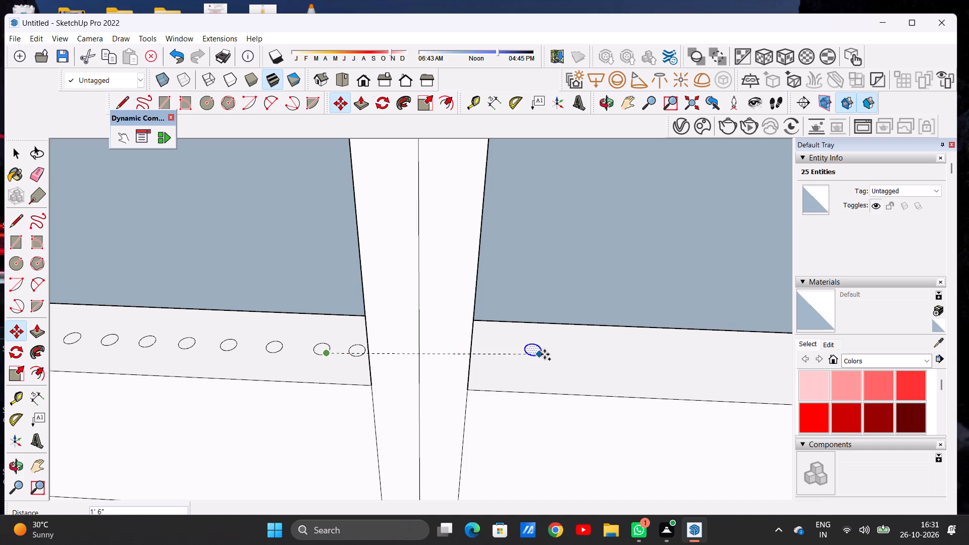
{"action": "scroll", "coordinate": [523, 364], "scroll_direction": "up", "scroll_amount": 5}
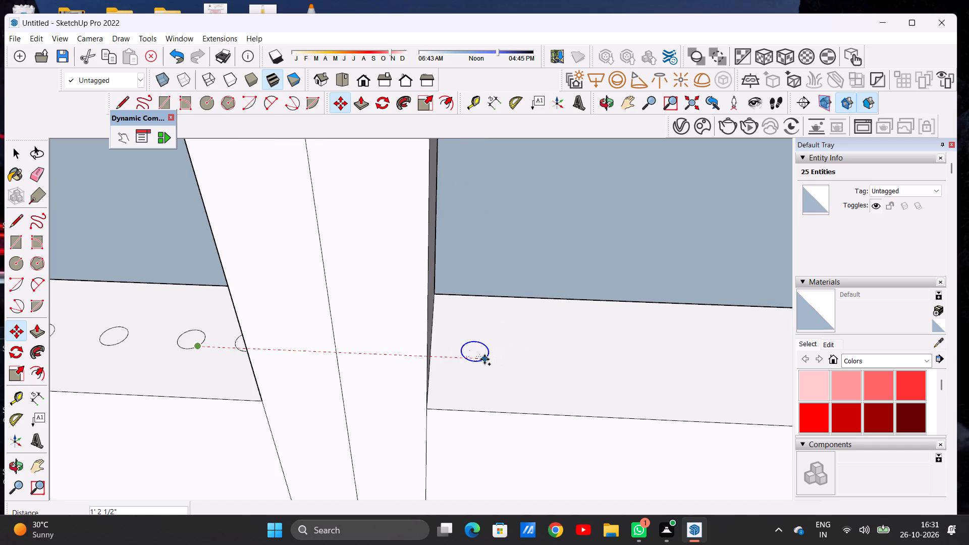
{"action": "left_click", "coordinate": [484, 359]}
Copy the circle about 2 7/8" along the second panel's top face and array it as 13 copies.
{"action": "scroll", "coordinate": [365, 360], "scroll_direction": "down", "scroll_amount": 4}
{"action": "scroll", "coordinate": [365, 360], "scroll_direction": "up", "scroll_amount": 1}
{"action": "scroll", "coordinate": [365, 360], "scroll_direction": "down", "scroll_amount": 10}
{"action": "scroll", "coordinate": [409, 358], "scroll_direction": "up", "scroll_amount": 10}
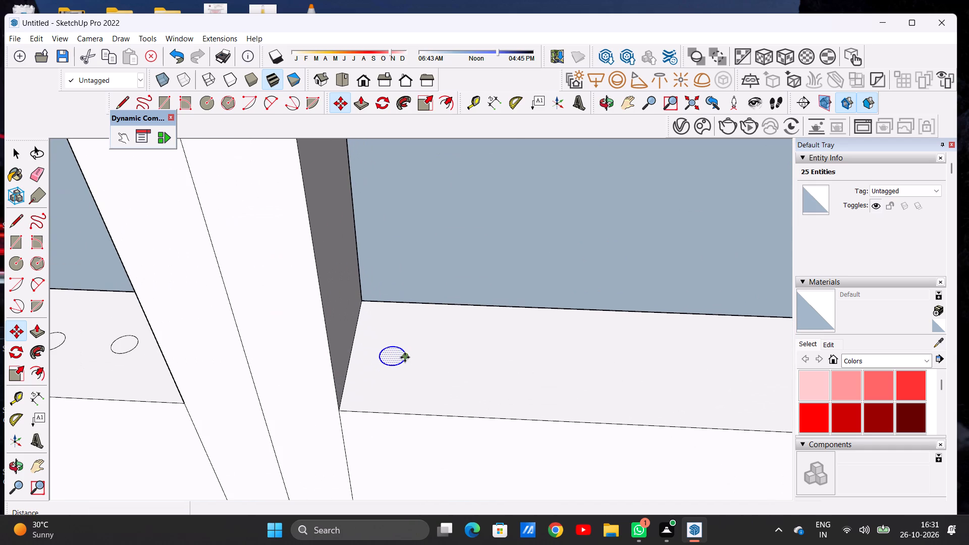
{"action": "left_click", "coordinate": [405, 357]}
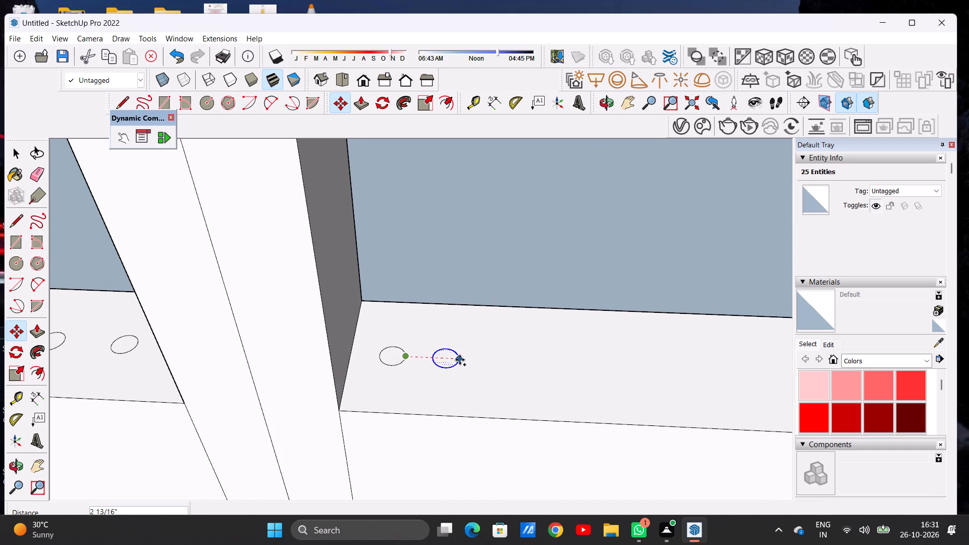
{"action": "left_click", "coordinate": [460, 360]}
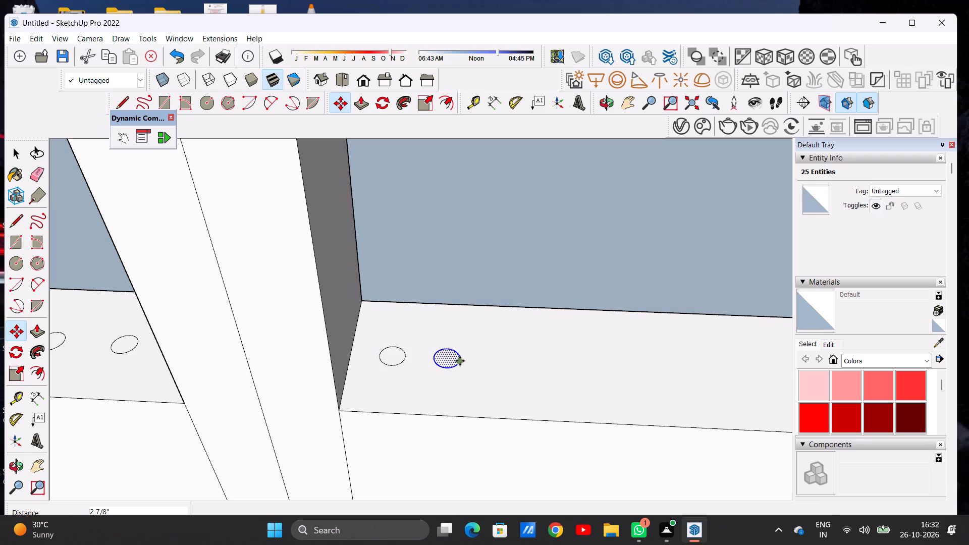
{"action": "key", "text": "shift+asterisk"}
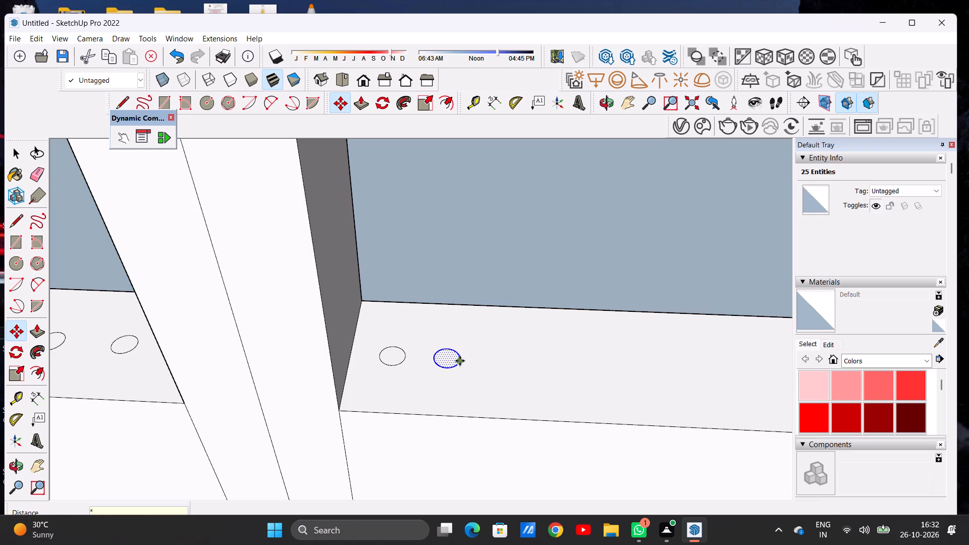
{"action": "key", "text": "End"}
{"action": "key", "text": "Page_Down"}
{"action": "type", "text": "13"}
{"action": "key", "text": "Return"}
{"action": "key", "text": "space"}
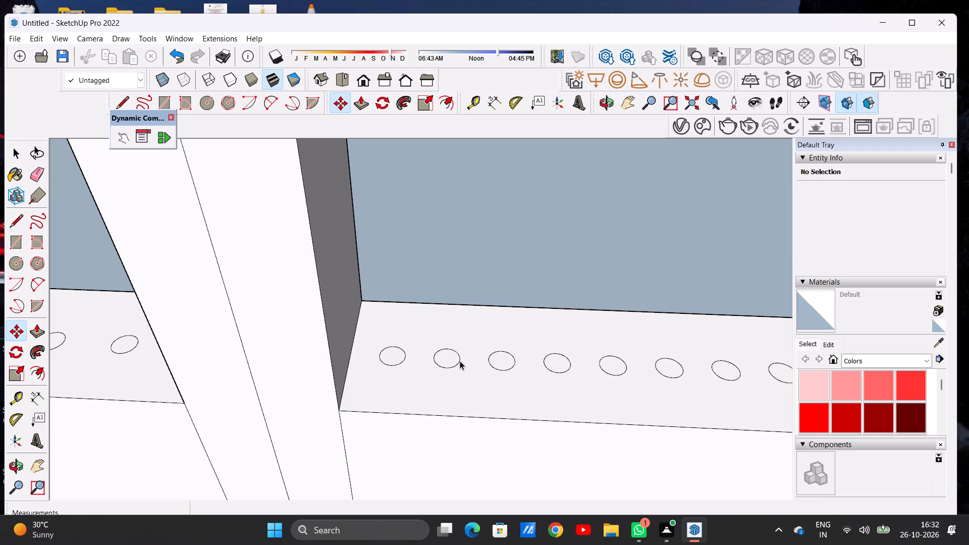
Extend the second panel's row with two more circle copies, about 3 1/16" and 3 7/16" apart, towards the far frame side.
{"action": "scroll", "coordinate": [460, 361], "scroll_direction": "down", "scroll_amount": 13}
{"action": "scroll", "coordinate": [458, 356], "scroll_direction": "up", "scroll_amount": 2}
{"action": "scroll", "coordinate": [457, 356], "scroll_direction": "down", "scroll_amount": 2}
{"action": "scroll", "coordinate": [644, 371], "scroll_direction": "up", "scroll_amount": 5}
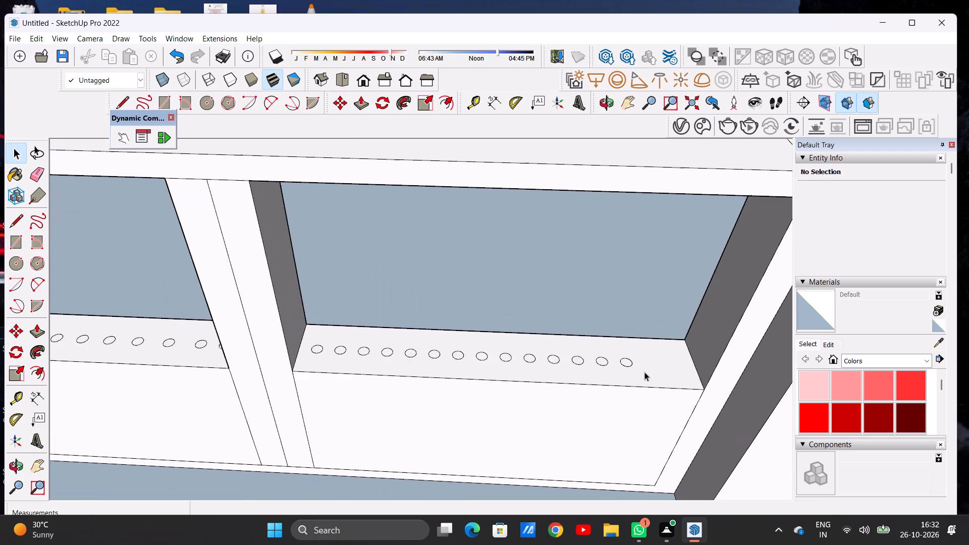
{"action": "scroll", "coordinate": [644, 372], "scroll_direction": "up", "scroll_amount": 5}
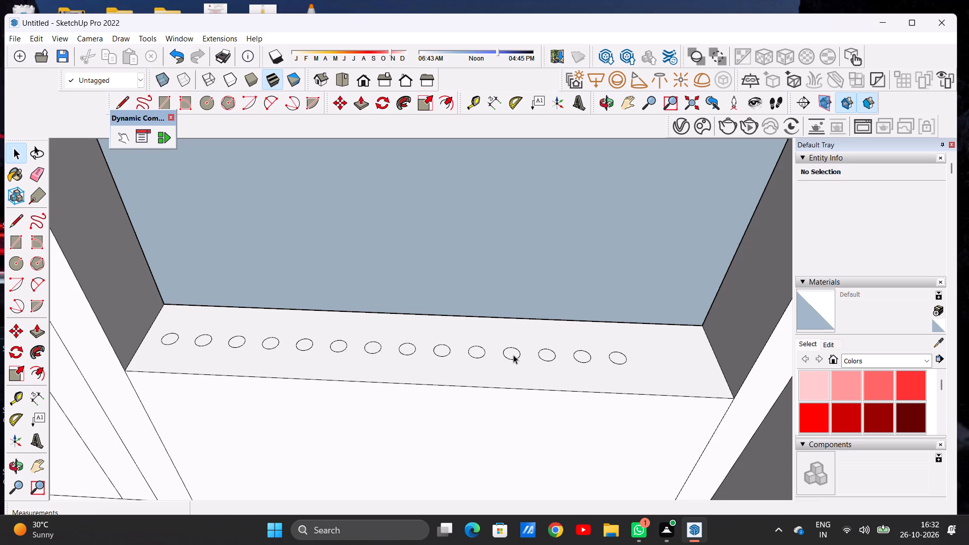
{"action": "scroll", "coordinate": [312, 322], "scroll_direction": "down", "scroll_amount": 5}
{"action": "scroll", "coordinate": [560, 346], "scroll_direction": "up", "scroll_amount": 4}
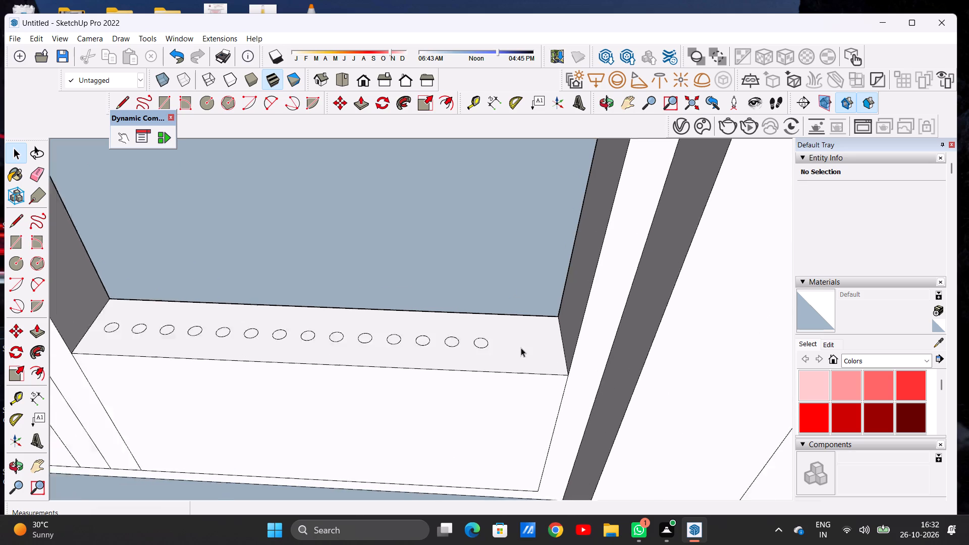
{"action": "scroll", "coordinate": [521, 348], "scroll_direction": "up", "scroll_amount": 10}
{"action": "double_click", "coordinate": [465, 341]}
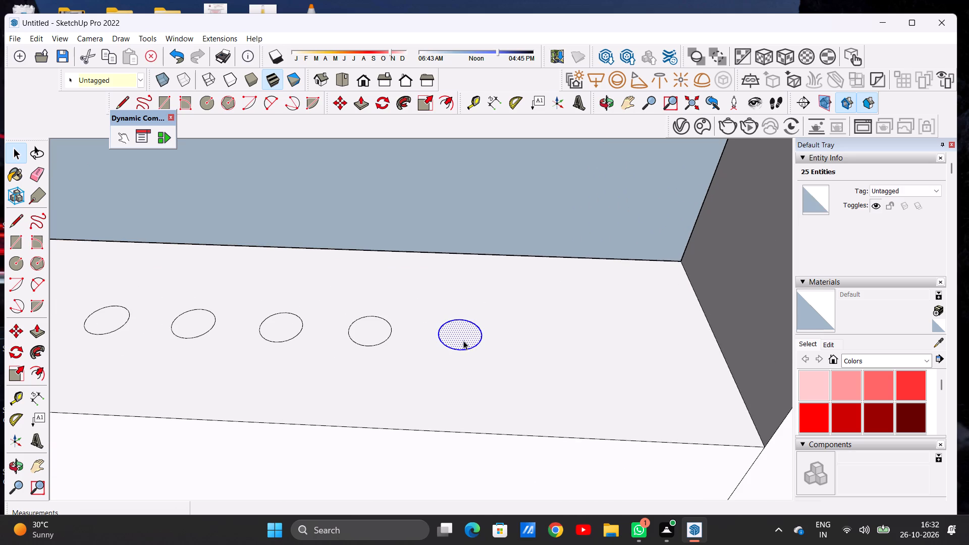
{"action": "key", "text": "m"}
{"action": "left_click", "coordinate": [480, 345]}
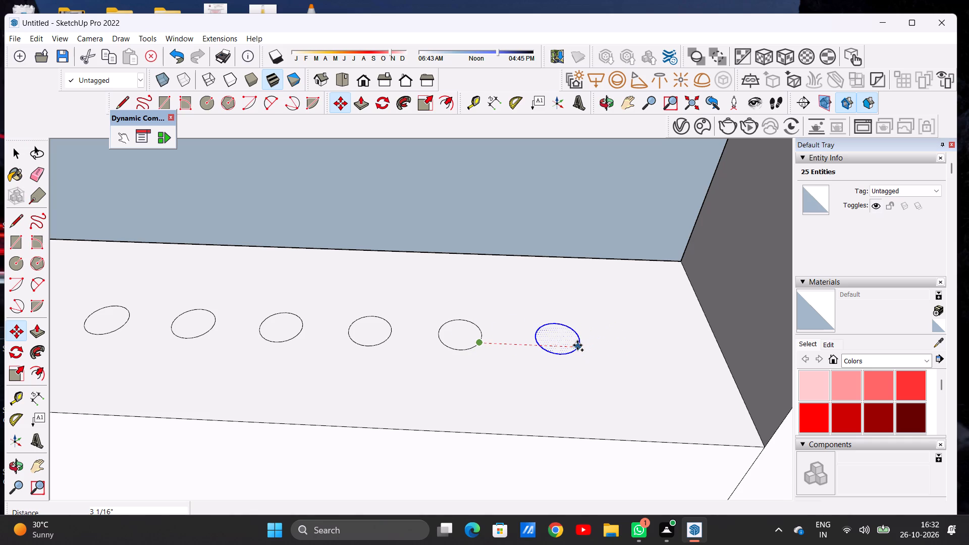
{"action": "left_click", "coordinate": [577, 345]}
{"action": "left_click", "coordinate": [577, 345]}
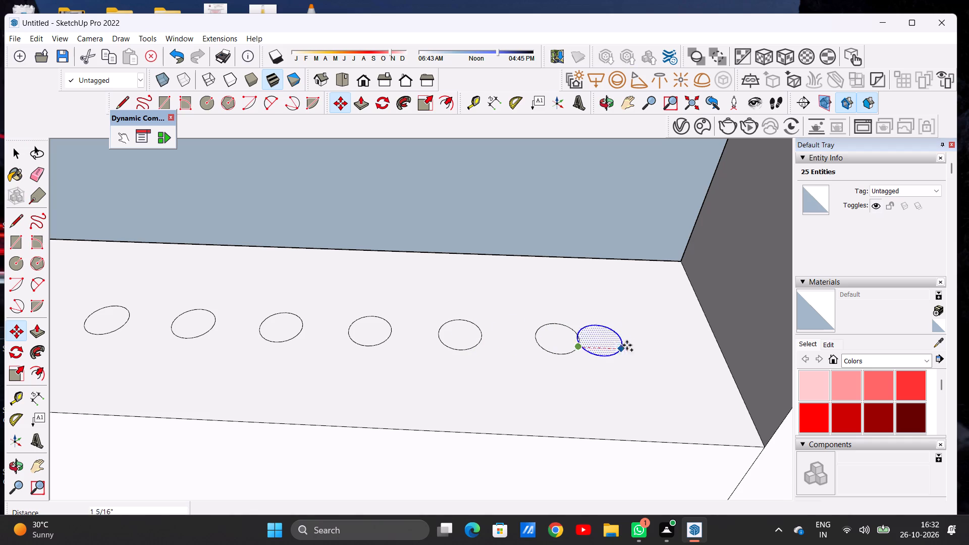
{"action": "left_click", "coordinate": [691, 345]}
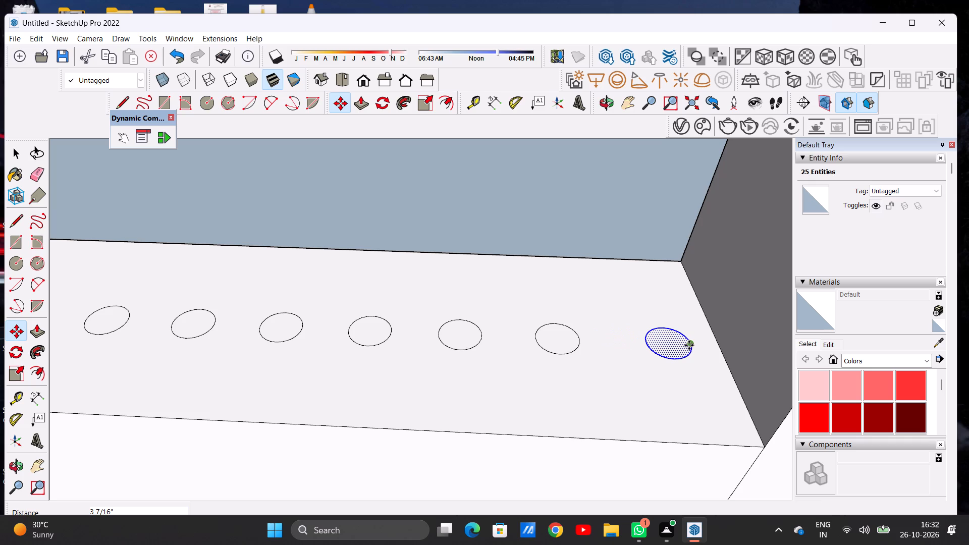
{"action": "key", "text": "space"}
{"action": "scroll", "coordinate": [589, 326], "scroll_direction": "down", "scroll_amount": 20}
{"action": "scroll", "coordinate": [589, 326], "scroll_direction": "down", "scroll_amount": 2}
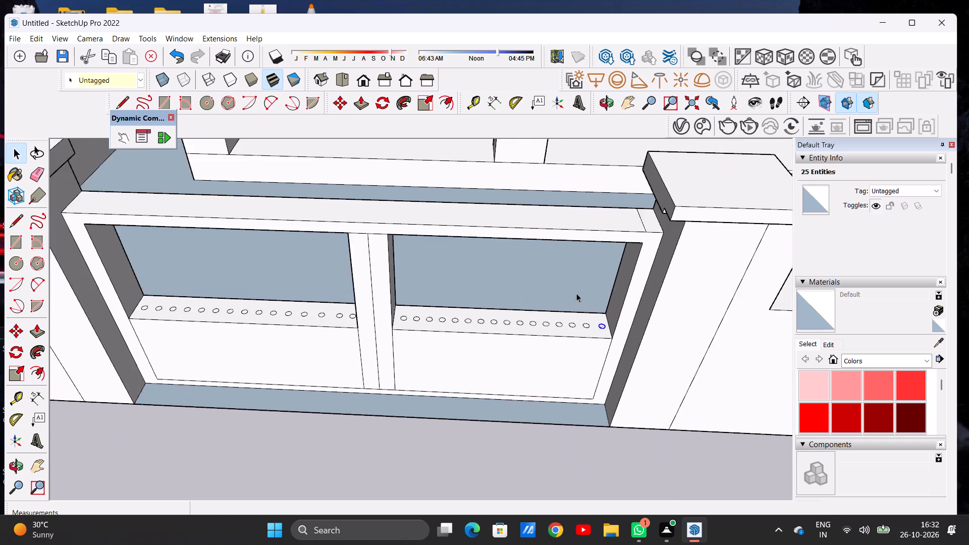
{"action": "scroll", "coordinate": [576, 293], "scroll_direction": "down", "scroll_amount": 4}
{"action": "left_click", "coordinate": [596, 412]}
Extrude the first circle on the window-side panel about 2' 1" up to the underside of the gate's top rail.
{"action": "scroll", "coordinate": [439, 372], "scroll_direction": "down", "scroll_amount": 4}
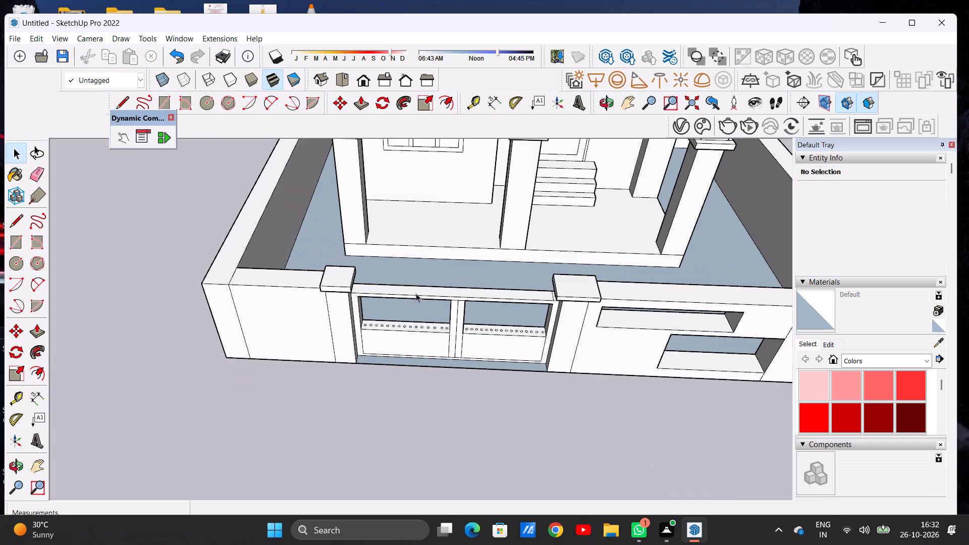
{"action": "scroll", "coordinate": [415, 293], "scroll_direction": "up", "scroll_amount": 8}
{"action": "middle_click_drag", "start_coordinate": [416, 367], "coordinate": [324, 303]}
{"action": "scroll", "coordinate": [322, 291], "scroll_direction": "up", "scroll_amount": 4}
{"action": "scroll", "coordinate": [322, 291], "scroll_direction": "down", "scroll_amount": 1}
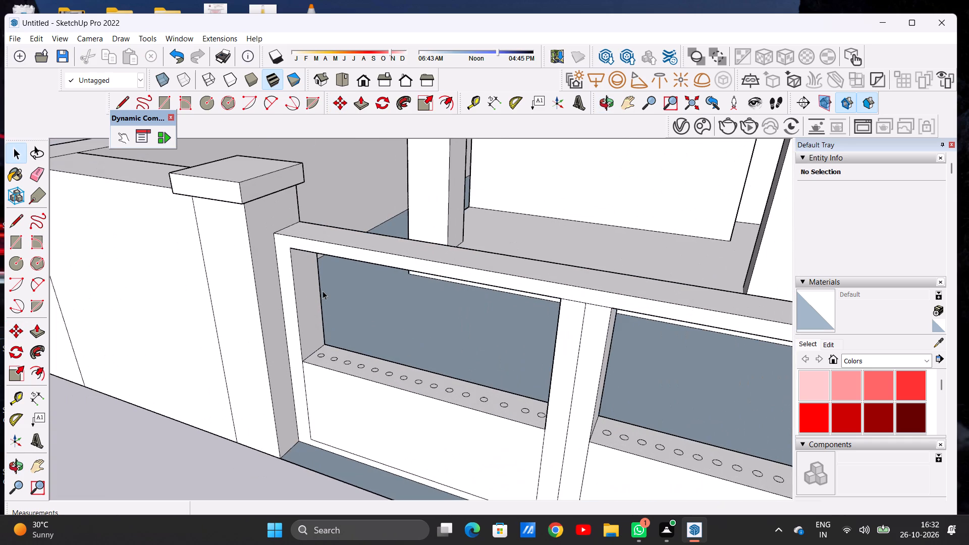
{"action": "key", "text": "p"}
{"action": "scroll", "coordinate": [326, 344], "scroll_direction": "up", "scroll_amount": 15}
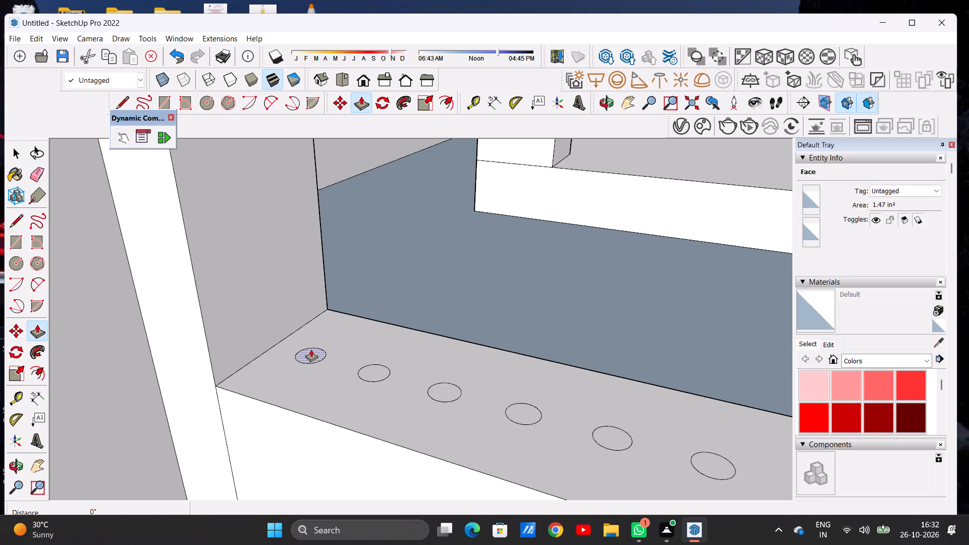
{"action": "left_click", "coordinate": [311, 349]}
{"action": "scroll", "coordinate": [315, 279], "scroll_direction": "down", "scroll_amount": 10}
{"action": "scroll", "coordinate": [321, 303], "scroll_direction": "up", "scroll_amount": 1}
{"action": "scroll", "coordinate": [322, 304], "scroll_direction": "down", "scroll_amount": 7}
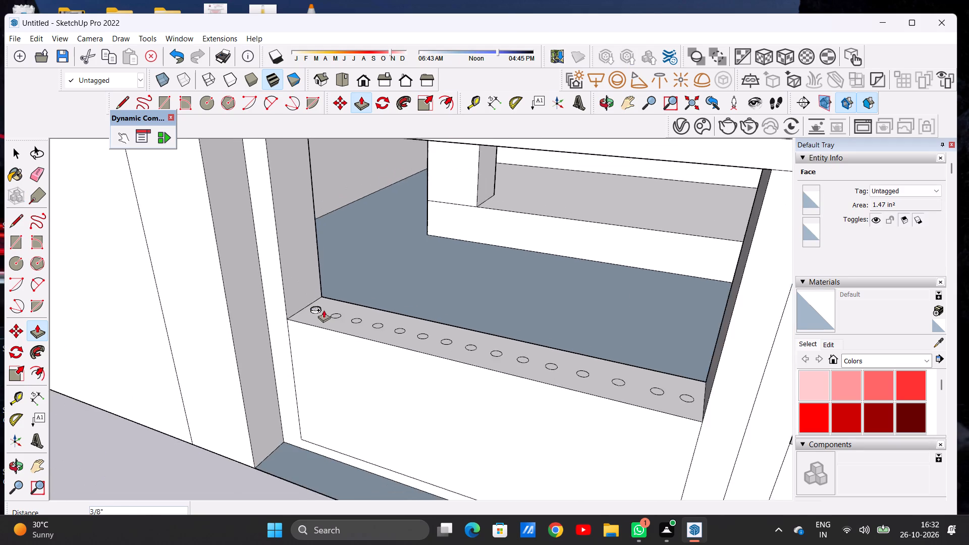
{"action": "scroll", "coordinate": [324, 310], "scroll_direction": "down", "scroll_amount": 9}
{"action": "scroll", "coordinate": [315, 240], "scroll_direction": "up", "scroll_amount": 10}
{"action": "scroll", "coordinate": [311, 231], "scroll_direction": "down", "scroll_amount": 1}
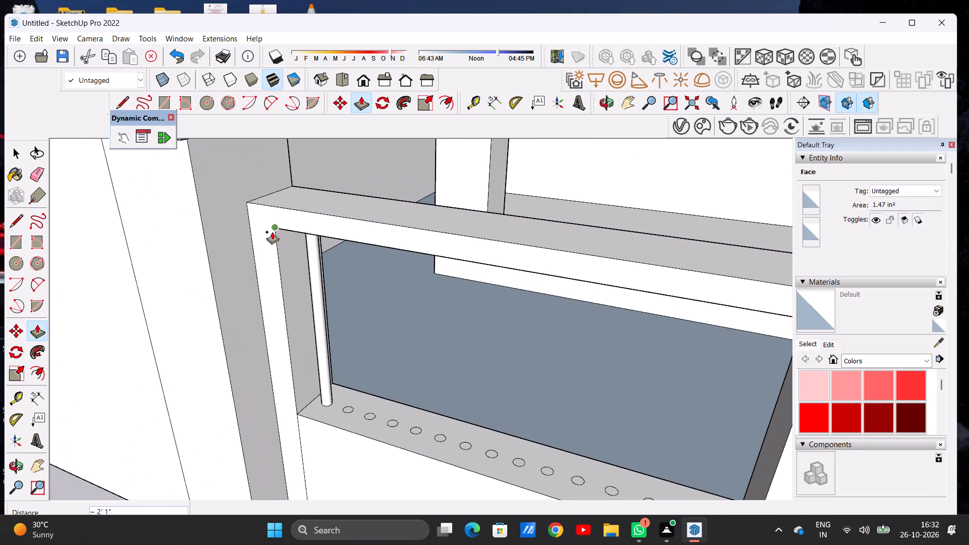
{"action": "left_click", "coordinate": [272, 232]}
Extrude the second circle on the window-side panel about 2' 1" up to the underside of the top rail.
{"action": "scroll", "coordinate": [355, 434], "scroll_direction": "up", "scroll_amount": 8}
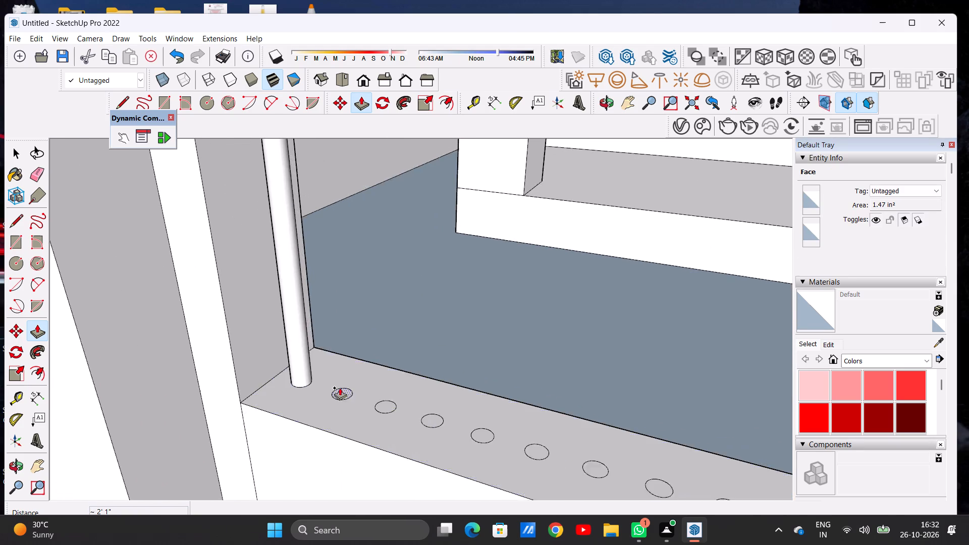
{"action": "scroll", "coordinate": [340, 388], "scroll_direction": "up", "scroll_amount": 5}
{"action": "left_click", "coordinate": [344, 391]}
{"action": "scroll", "coordinate": [382, 315], "scroll_direction": "down", "scroll_amount": 10}
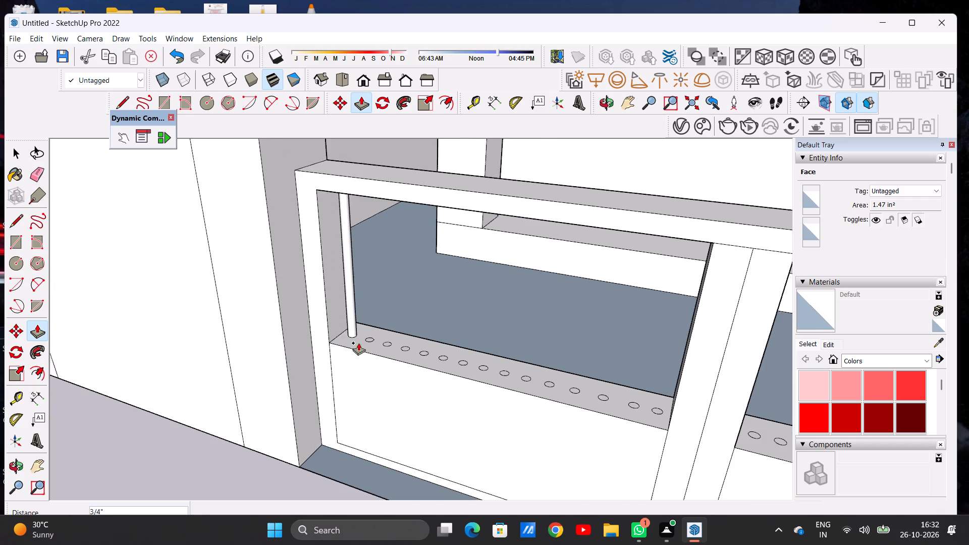
{"action": "scroll", "coordinate": [357, 347], "scroll_direction": "down", "scroll_amount": 8}
{"action": "scroll", "coordinate": [360, 267], "scroll_direction": "up", "scroll_amount": 13}
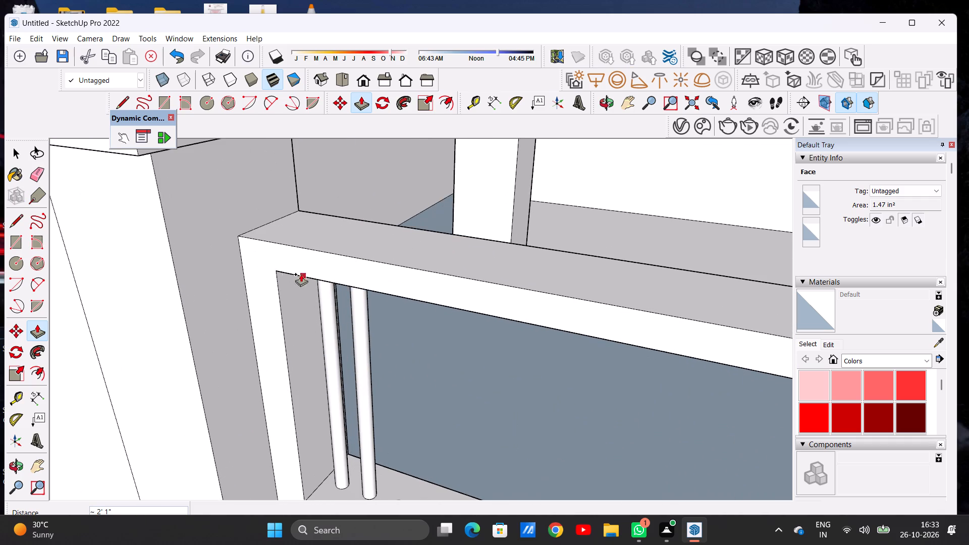
{"action": "left_click", "coordinate": [275, 274]}
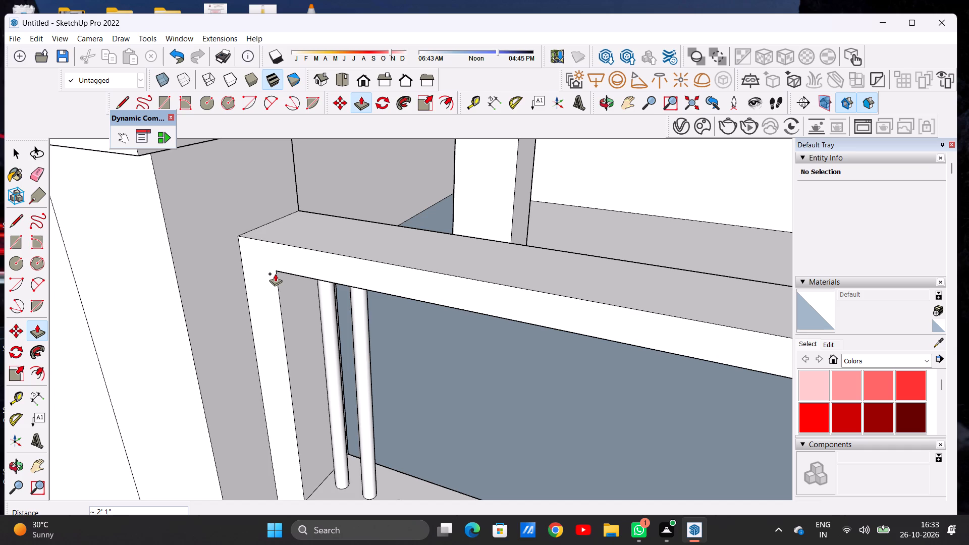
{"action": "scroll", "coordinate": [275, 274], "scroll_direction": "down", "scroll_amount": 11}
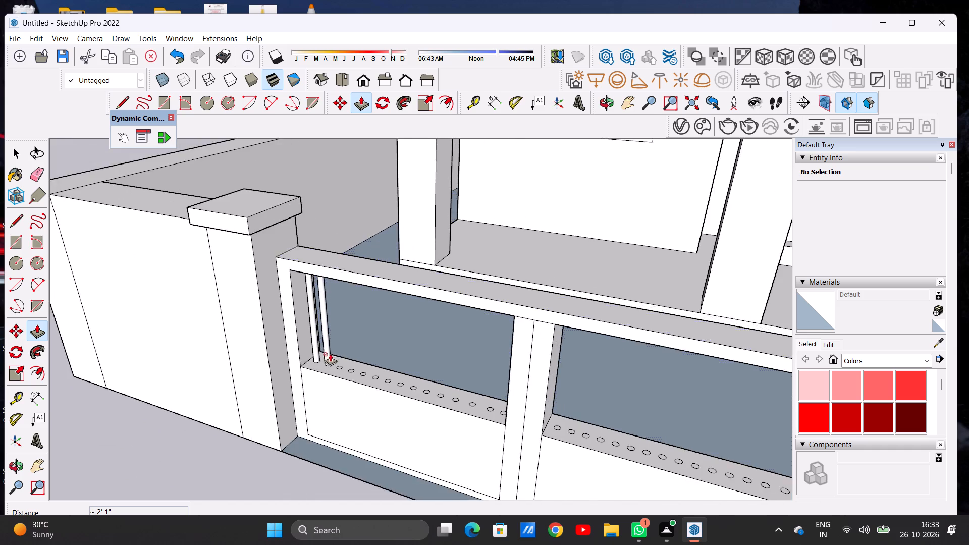
Extrude the third circle on the window-side panel about 2' 1" up to the underside of the gate's top rail.
{"action": "scroll", "coordinate": [337, 364], "scroll_direction": "up", "scroll_amount": 8}
{"action": "scroll", "coordinate": [337, 365], "scroll_direction": "up", "scroll_amount": 13}
{"action": "left_click", "coordinate": [341, 362]}
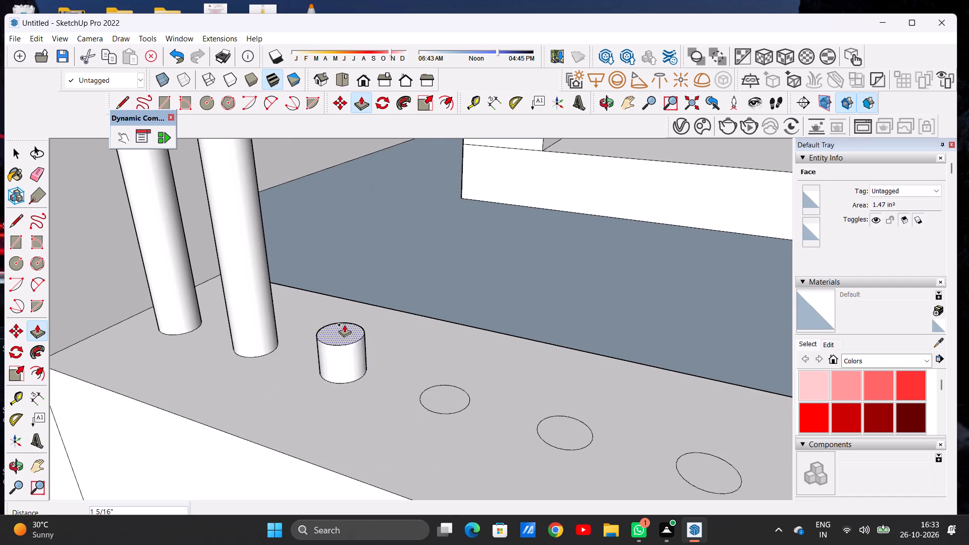
{"action": "scroll", "coordinate": [344, 325], "scroll_direction": "down", "scroll_amount": 19}
{"action": "scroll", "coordinate": [347, 221], "scroll_direction": "up", "scroll_amount": 8}
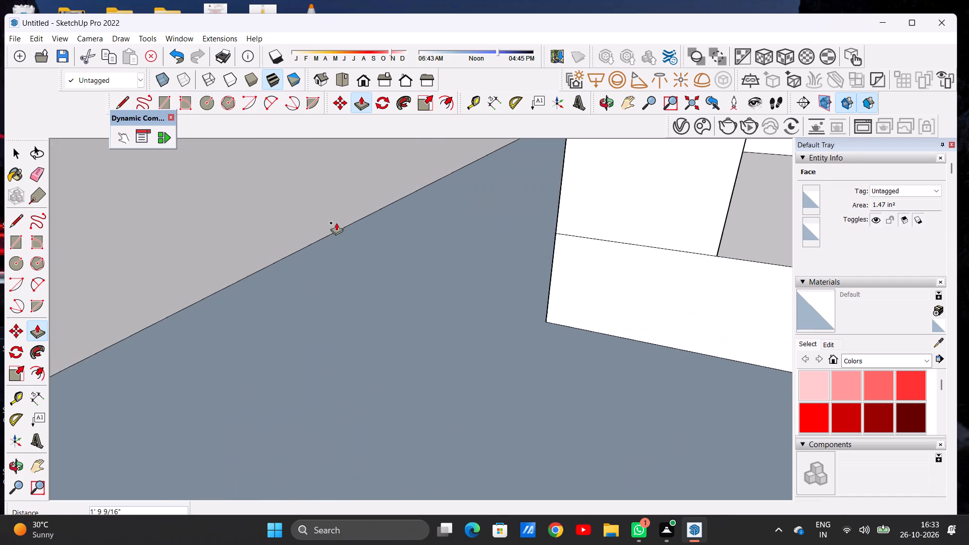
{"action": "scroll", "coordinate": [335, 245], "scroll_direction": "down", "scroll_amount": 20}
{"action": "scroll", "coordinate": [335, 245], "scroll_direction": "down", "scroll_amount": 20}
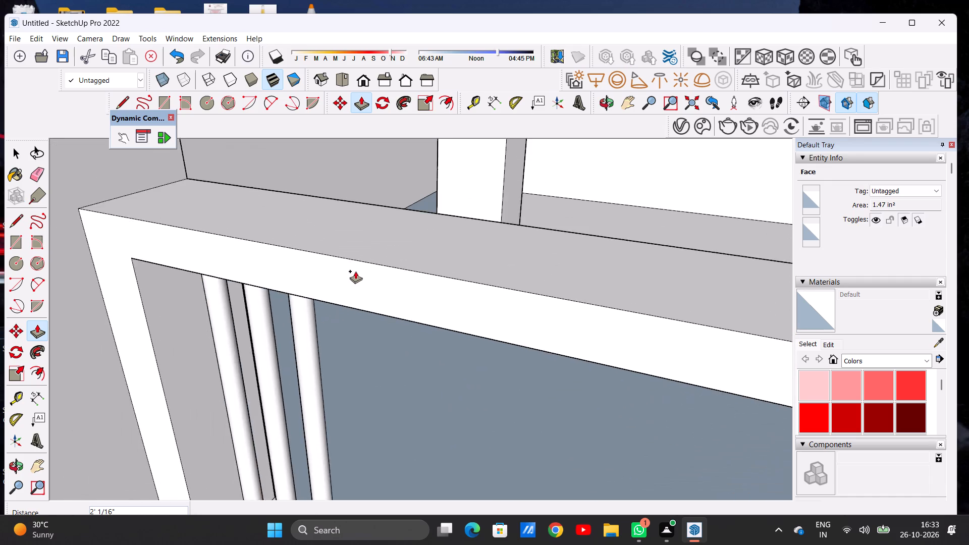
{"action": "scroll", "coordinate": [355, 271], "scroll_direction": "down", "scroll_amount": 3}
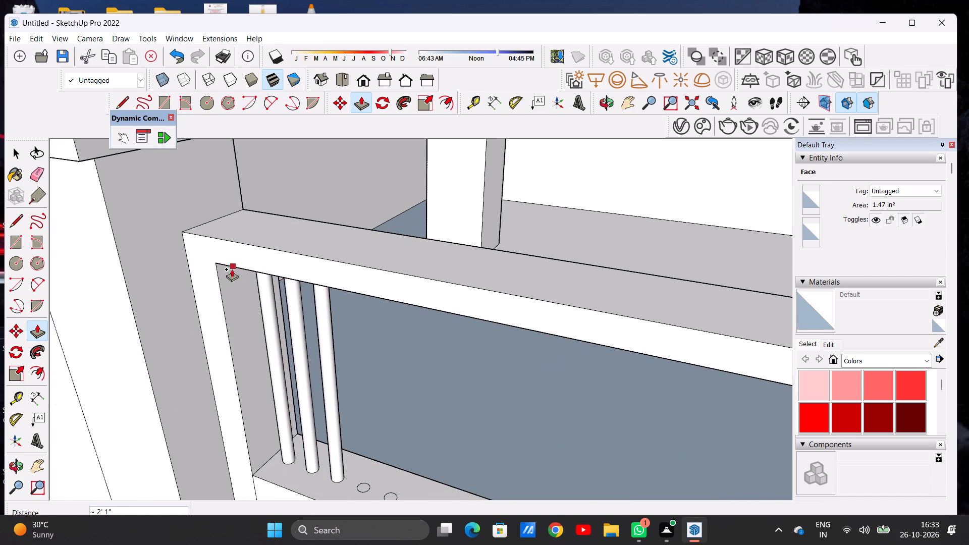
{"action": "left_click", "coordinate": [220, 269]}
Extrude the fourth circle on the window-side panel about 2' 1" up to the underside of the top rail.
{"action": "scroll", "coordinate": [310, 271], "scroll_direction": "down", "scroll_amount": 6}
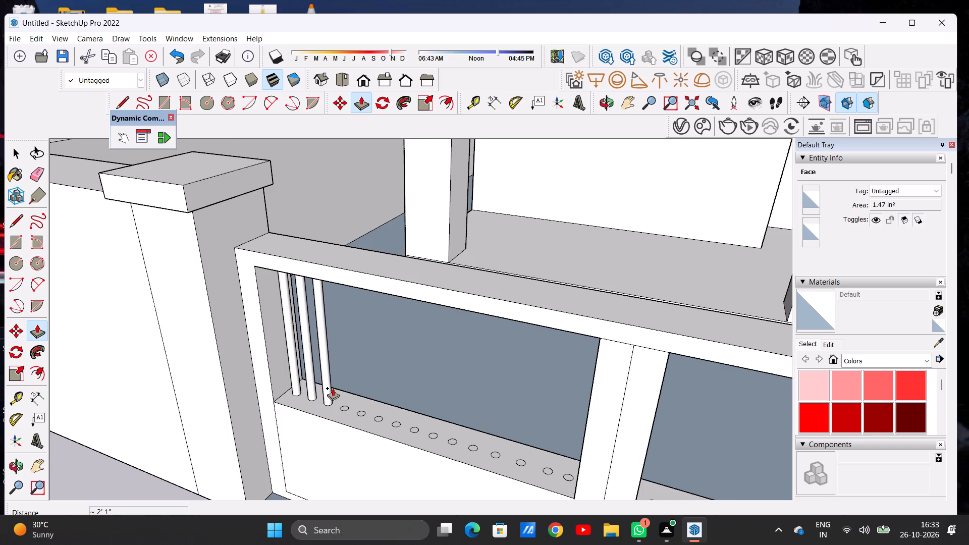
{"action": "scroll", "coordinate": [339, 395], "scroll_direction": "up", "scroll_amount": 16}
{"action": "left_click", "coordinate": [351, 424]}
{"action": "scroll", "coordinate": [370, 349], "scroll_direction": "down", "scroll_amount": 6}
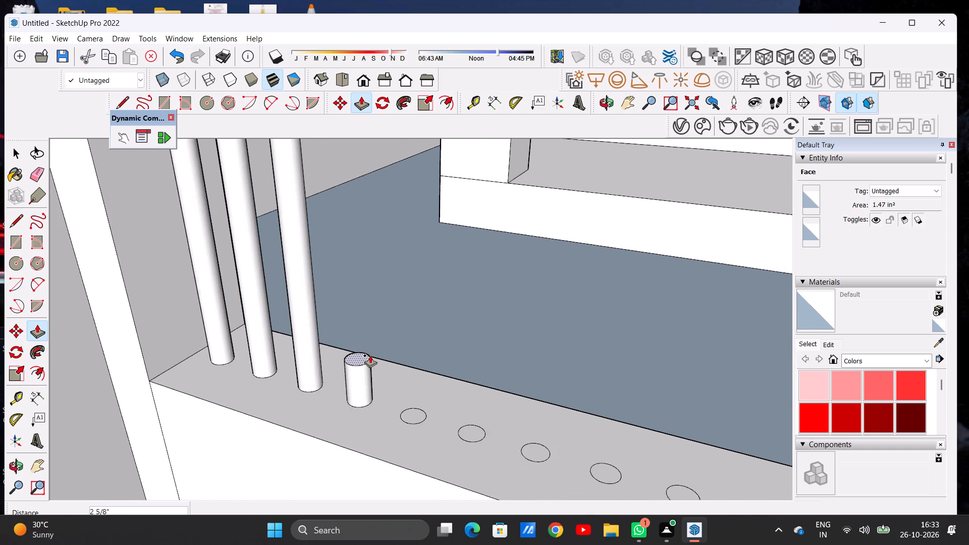
{"action": "scroll", "coordinate": [370, 355], "scroll_direction": "down", "scroll_amount": 19}
{"action": "scroll", "coordinate": [368, 274], "scroll_direction": "up", "scroll_amount": 5}
{"action": "scroll", "coordinate": [368, 274], "scroll_direction": "down", "scroll_amount": 1}
{"action": "scroll", "coordinate": [368, 274], "scroll_direction": "up", "scroll_amount": 1}
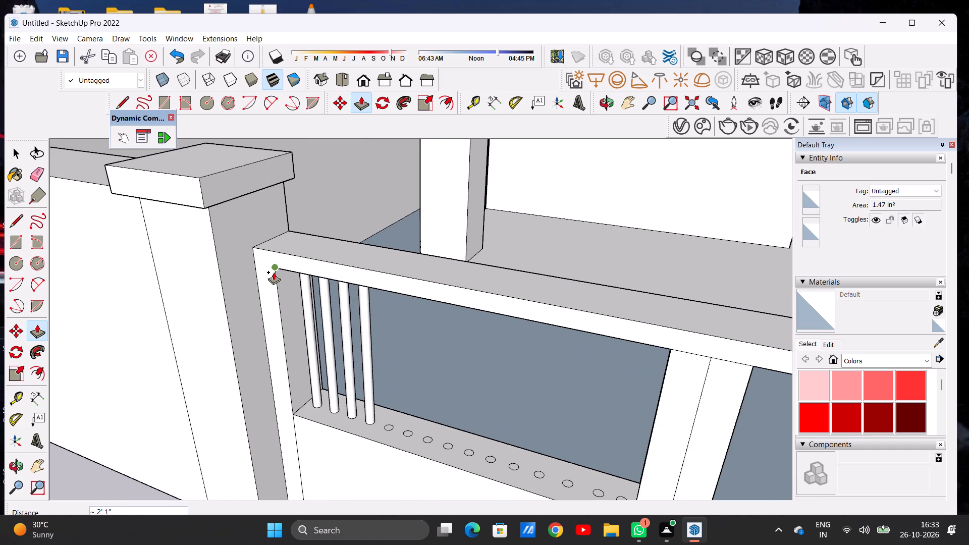
{"action": "left_click", "coordinate": [274, 272]}
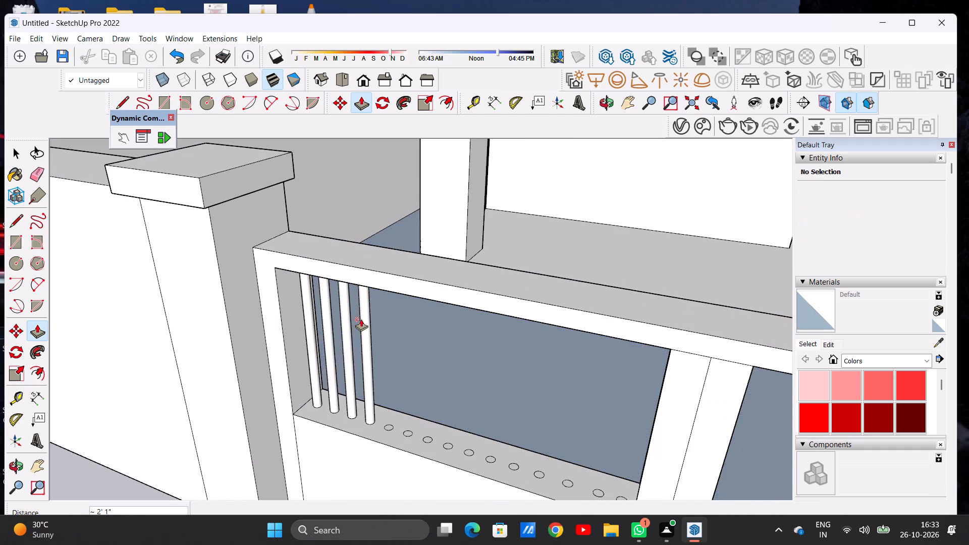
Extrude the fifth circle on the window-side panel about 2' 1" up to the underside of the top rail.
{"action": "scroll", "coordinate": [362, 314], "scroll_direction": "down", "scroll_amount": 5}
{"action": "scroll", "coordinate": [369, 369], "scroll_direction": "up", "scroll_amount": 4}
{"action": "scroll", "coordinate": [369, 369], "scroll_direction": "down", "scroll_amount": 1}
{"action": "scroll", "coordinate": [369, 369], "scroll_direction": "up", "scroll_amount": 6}
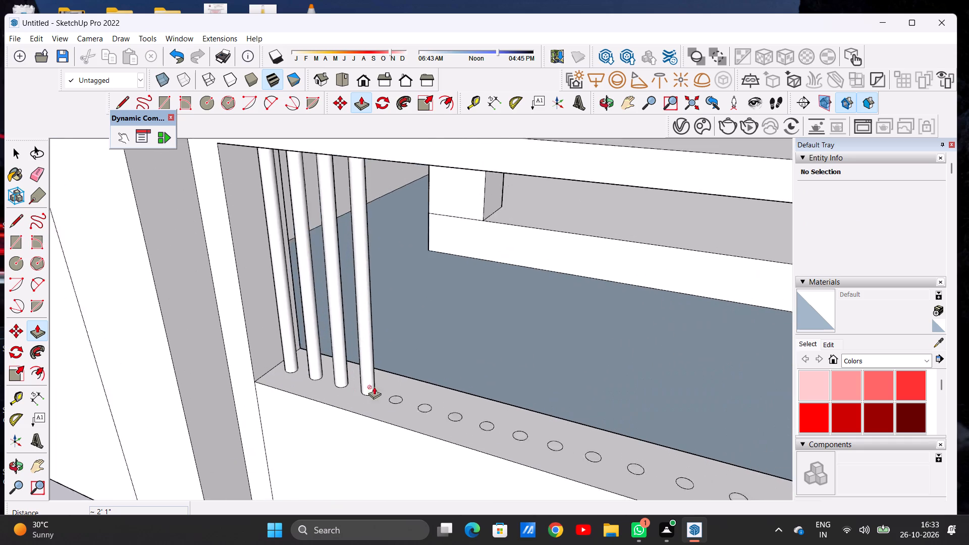
{"action": "scroll", "coordinate": [374, 387], "scroll_direction": "up", "scroll_amount": 11}
{"action": "left_click", "coordinate": [399, 436]}
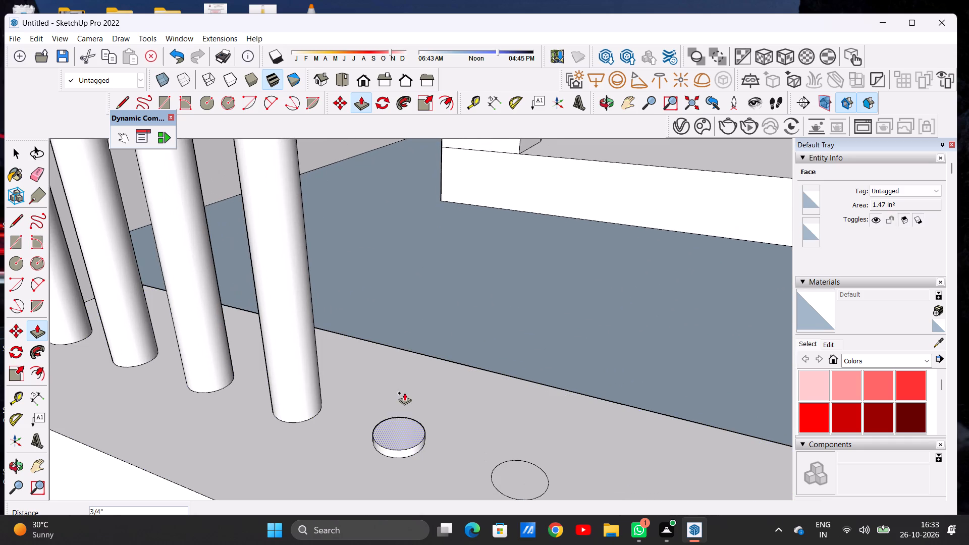
{"action": "scroll", "coordinate": [405, 392], "scroll_direction": "down", "scroll_amount": 4}
{"action": "scroll", "coordinate": [406, 406], "scroll_direction": "up", "scroll_amount": 1}
{"action": "scroll", "coordinate": [407, 406], "scroll_direction": "down", "scroll_amount": 20}
{"action": "scroll", "coordinate": [407, 406], "scroll_direction": "down", "scroll_amount": 2}
{"action": "scroll", "coordinate": [411, 317], "scroll_direction": "up", "scroll_amount": 5}
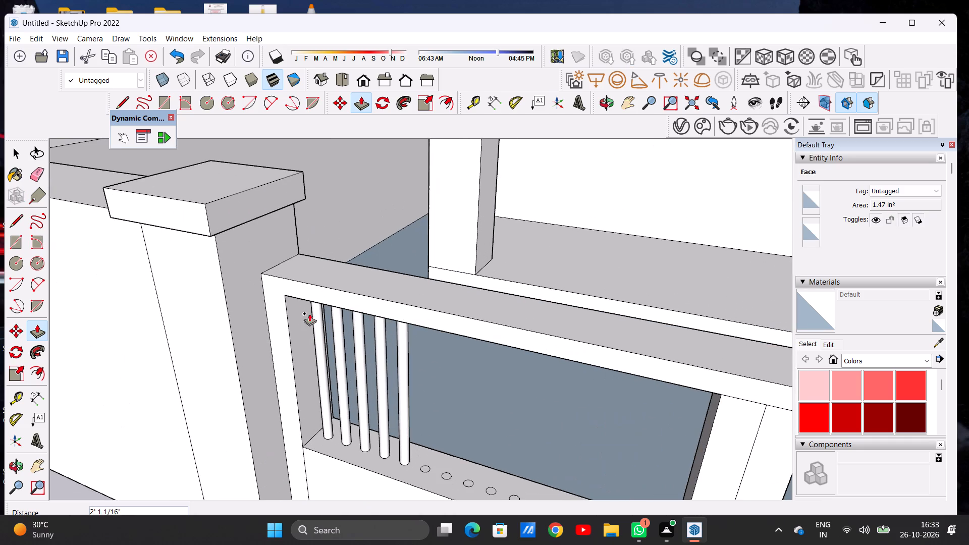
{"action": "left_click", "coordinate": [288, 294]}
Extrude the sixth circle on the window-side panel about 2' 1" up to the underside of the top rail.
{"action": "scroll", "coordinate": [359, 357], "scroll_direction": "down", "scroll_amount": 7}
{"action": "scroll", "coordinate": [419, 420], "scroll_direction": "up", "scroll_amount": 8}
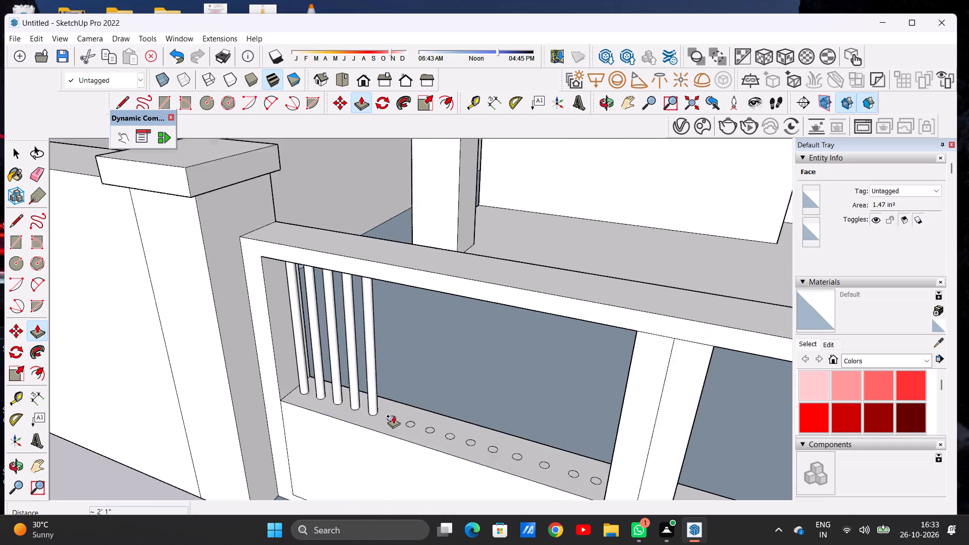
{"action": "scroll", "coordinate": [393, 416], "scroll_direction": "up", "scroll_amount": 11}
{"action": "left_click", "coordinate": [388, 422]}
{"action": "scroll", "coordinate": [405, 381], "scroll_direction": "down", "scroll_amount": 10}
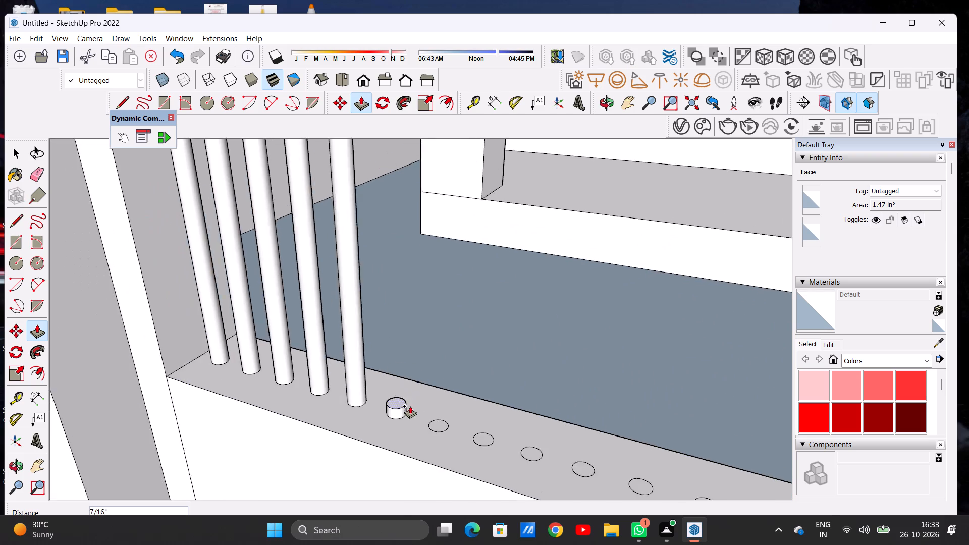
{"action": "scroll", "coordinate": [410, 406], "scroll_direction": "down", "scroll_amount": 9}
{"action": "scroll", "coordinate": [399, 302], "scroll_direction": "up", "scroll_amount": 5}
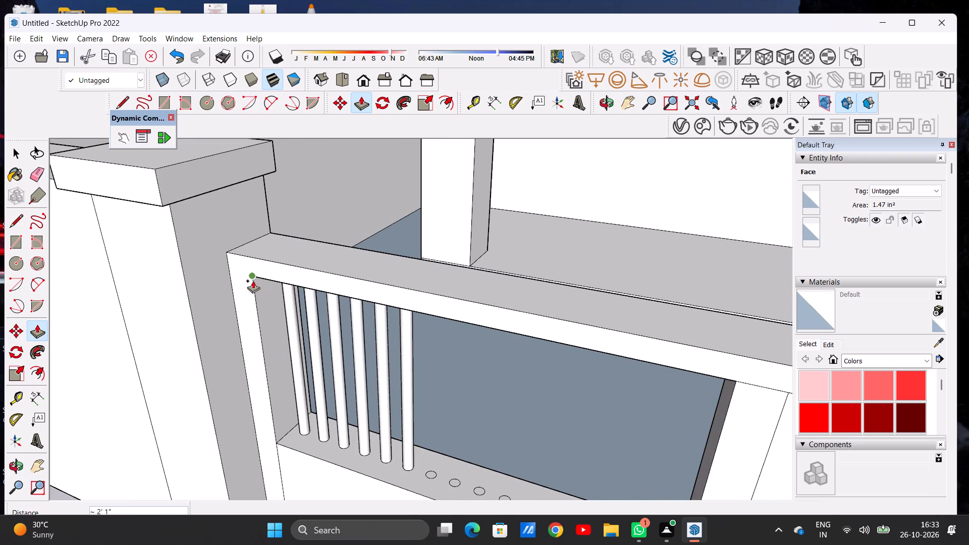
{"action": "left_click", "coordinate": [253, 280]}
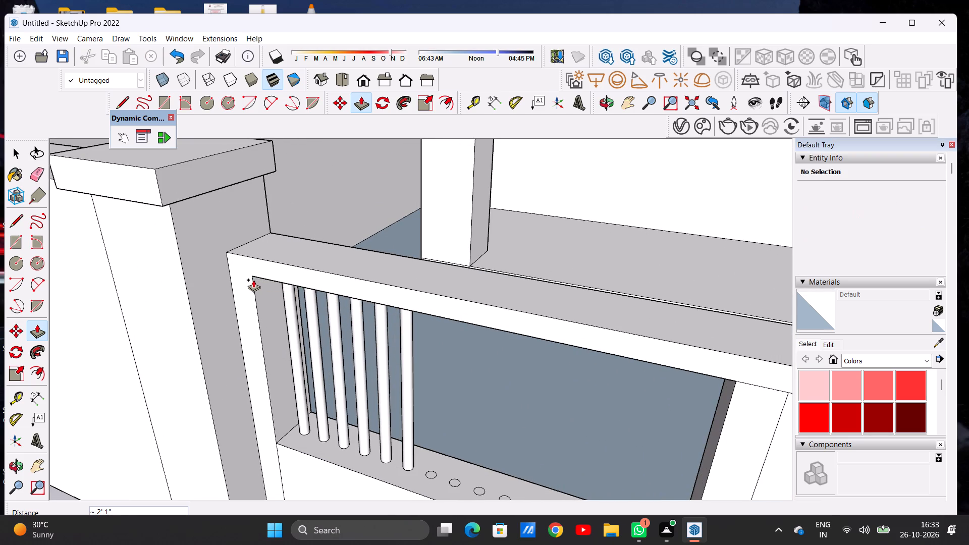
Extrude the seventh circle on the window-side panel about 2' 1" up to the underside of the top rail.
{"action": "scroll", "coordinate": [250, 266], "scroll_direction": "down", "scroll_amount": 7}
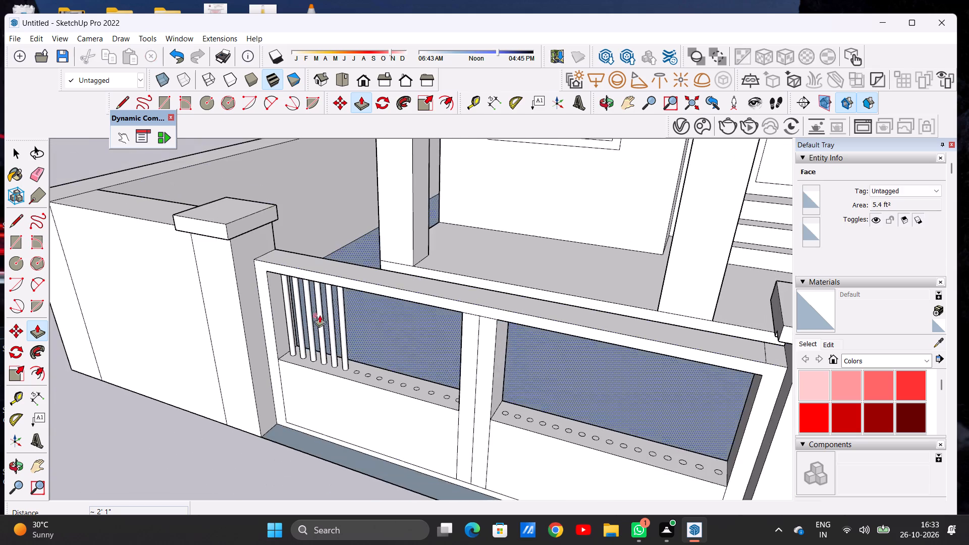
{"action": "scroll", "coordinate": [358, 336], "scroll_direction": "down", "scroll_amount": 1}
{"action": "scroll", "coordinate": [360, 340], "scroll_direction": "up", "scroll_amount": 6}
{"action": "scroll", "coordinate": [355, 391], "scroll_direction": "down", "scroll_amount": 1}
{"action": "scroll", "coordinate": [355, 392], "scroll_direction": "up", "scroll_amount": 10}
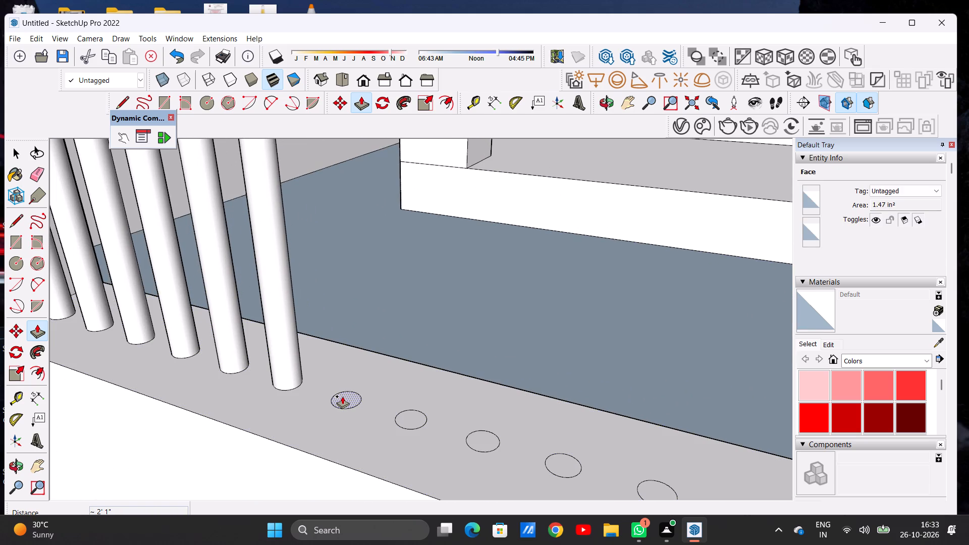
{"action": "left_click", "coordinate": [342, 396]}
{"action": "scroll", "coordinate": [393, 345], "scroll_direction": "down", "scroll_amount": 11}
{"action": "scroll", "coordinate": [356, 259], "scroll_direction": "up", "scroll_amount": 5}
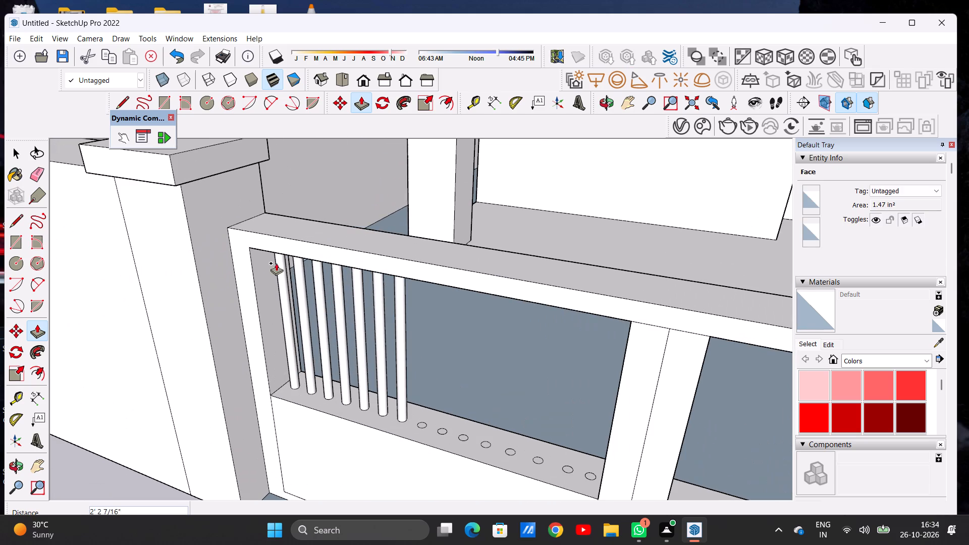
{"action": "left_click", "coordinate": [254, 249]}
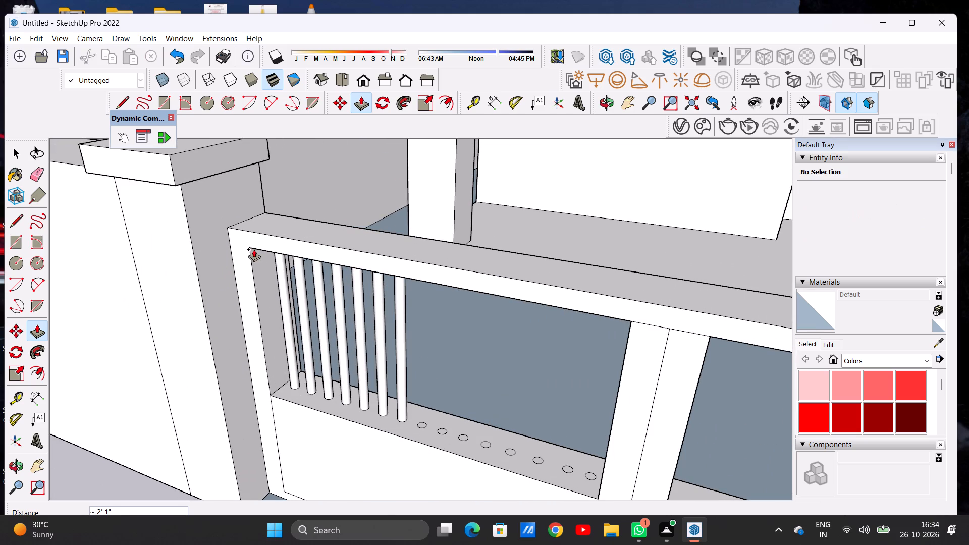
Extrude the eighth circle on the window-side panel about 2' 1" up to the underside of the top rail.
{"action": "scroll", "coordinate": [346, 289], "scroll_direction": "down", "scroll_amount": 1}
{"action": "scroll", "coordinate": [348, 290], "scroll_direction": "up", "scroll_amount": 1}
{"action": "scroll", "coordinate": [352, 290], "scroll_direction": "down", "scroll_amount": 9}
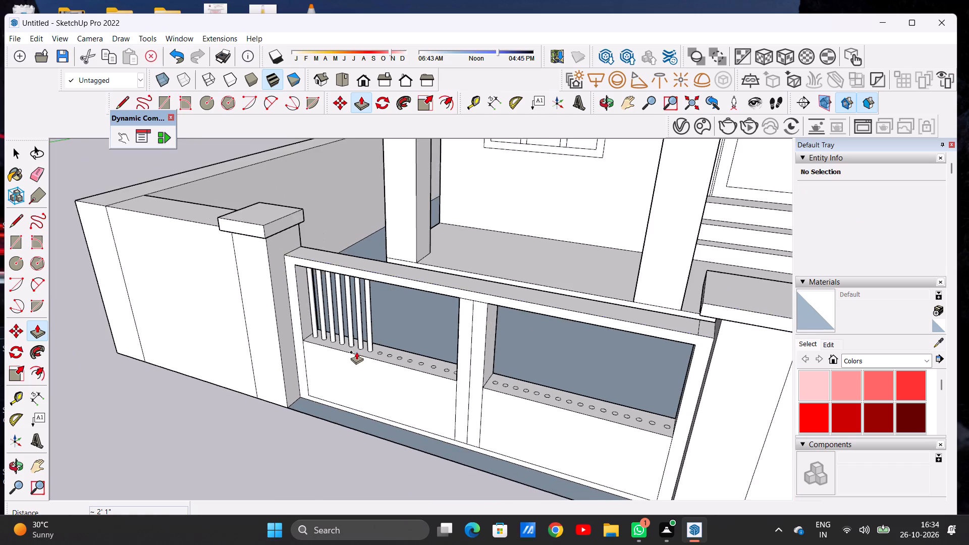
{"action": "scroll", "coordinate": [363, 360], "scroll_direction": "up", "scroll_amount": 3}
{"action": "scroll", "coordinate": [363, 360], "scroll_direction": "down", "scroll_amount": 1}
{"action": "scroll", "coordinate": [363, 360], "scroll_direction": "up", "scroll_amount": 14}
{"action": "scroll", "coordinate": [394, 349], "scroll_direction": "down", "scroll_amount": 1}
{"action": "scroll", "coordinate": [398, 349], "scroll_direction": "up", "scroll_amount": 1}
{"action": "scroll", "coordinate": [398, 349], "scroll_direction": "down", "scroll_amount": 1}
{"action": "scroll", "coordinate": [398, 349], "scroll_direction": "up", "scroll_amount": 3}
{"action": "left_click", "coordinate": [403, 352]}
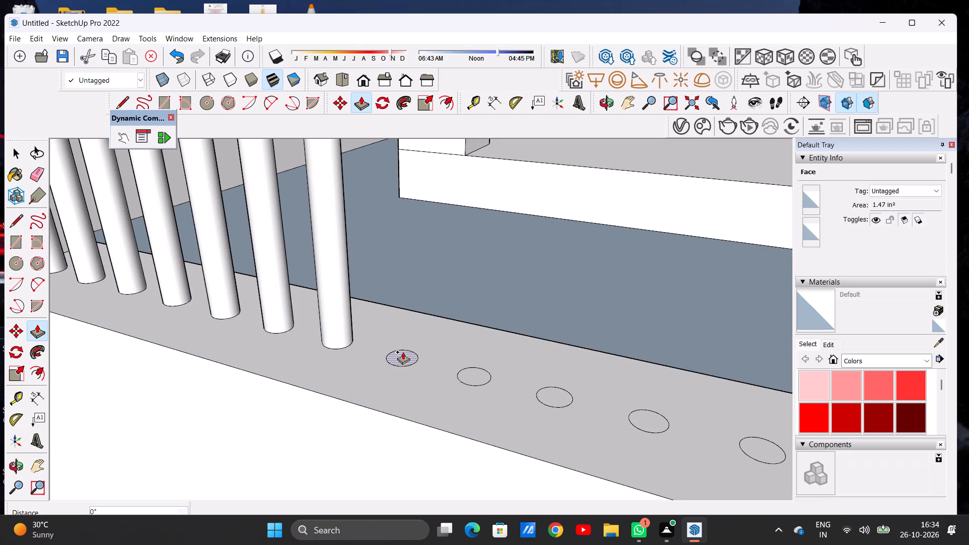
{"action": "scroll", "coordinate": [414, 318], "scroll_direction": "down", "scroll_amount": 20}
{"action": "scroll", "coordinate": [414, 318], "scroll_direction": "down", "scroll_amount": 1}
{"action": "scroll", "coordinate": [412, 262], "scroll_direction": "up", "scroll_amount": 9}
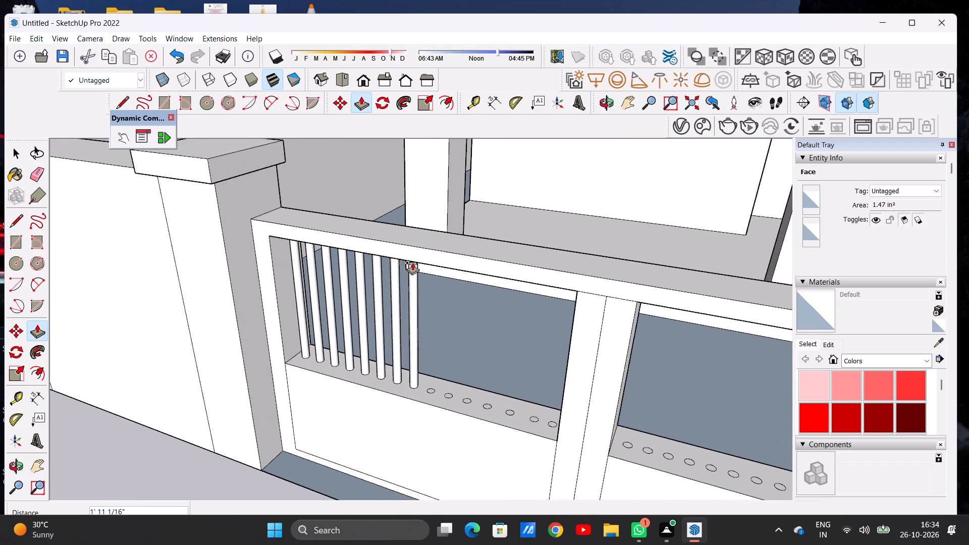
{"action": "left_click", "coordinate": [241, 236]}
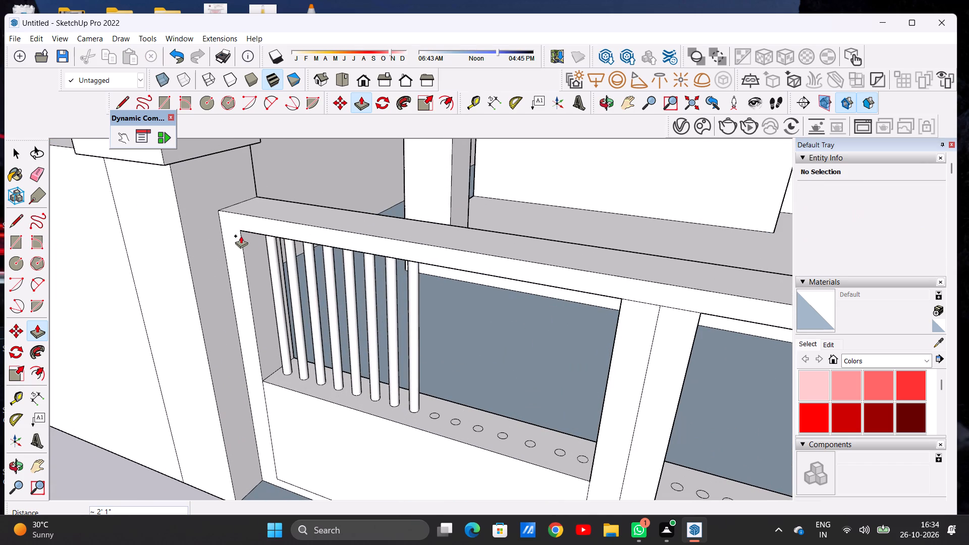
Extrude the ninth circle on the window-side panel about 2' 1" up to the underside of the top rail.
{"action": "scroll", "coordinate": [282, 264], "scroll_direction": "down", "scroll_amount": 7}
{"action": "scroll", "coordinate": [376, 347], "scroll_direction": "up", "scroll_amount": 15}
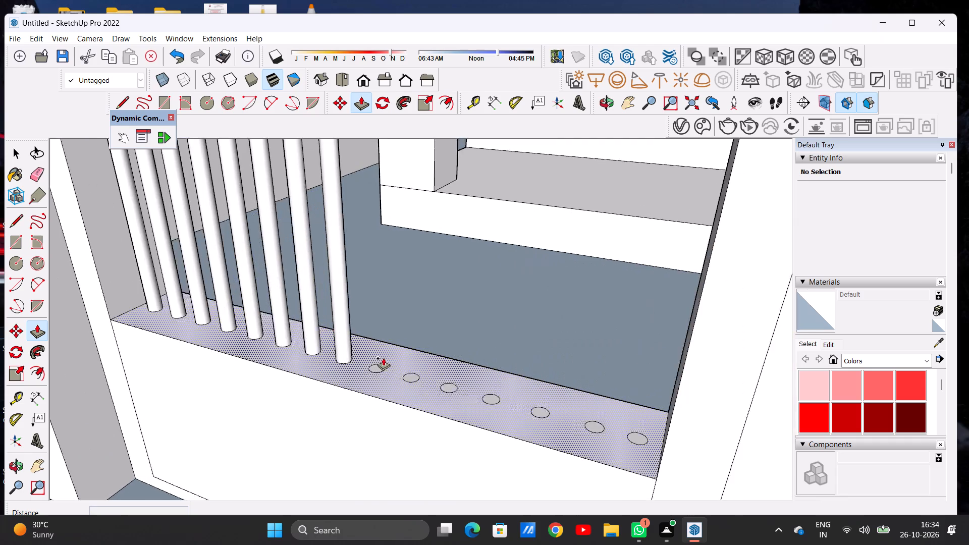
{"action": "scroll", "coordinate": [383, 358], "scroll_direction": "up", "scroll_amount": 7}
{"action": "left_click", "coordinate": [364, 381]}
{"action": "scroll", "coordinate": [405, 328], "scroll_direction": "down", "scroll_amount": 4}
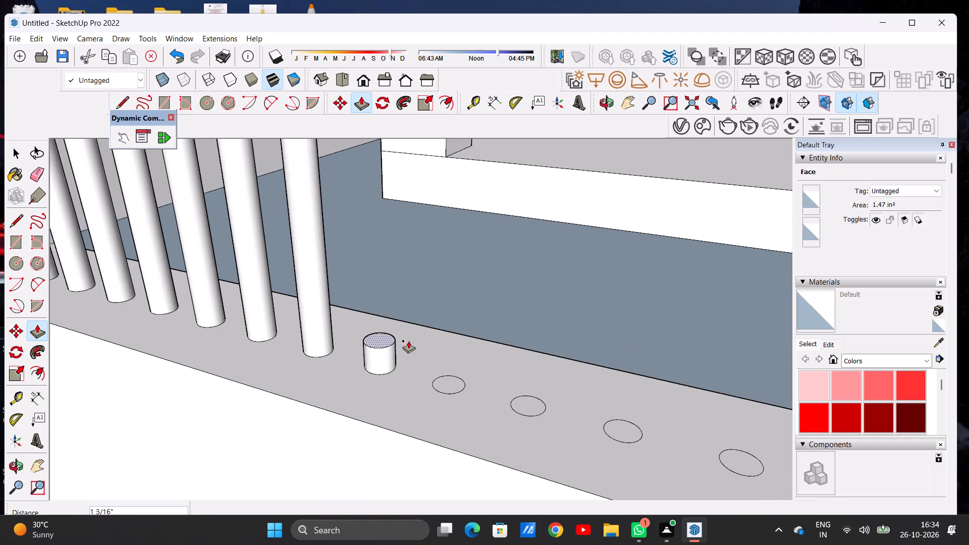
{"action": "scroll", "coordinate": [408, 341], "scroll_direction": "down", "scroll_amount": 17}
{"action": "scroll", "coordinate": [398, 238], "scroll_direction": "up", "scroll_amount": 8}
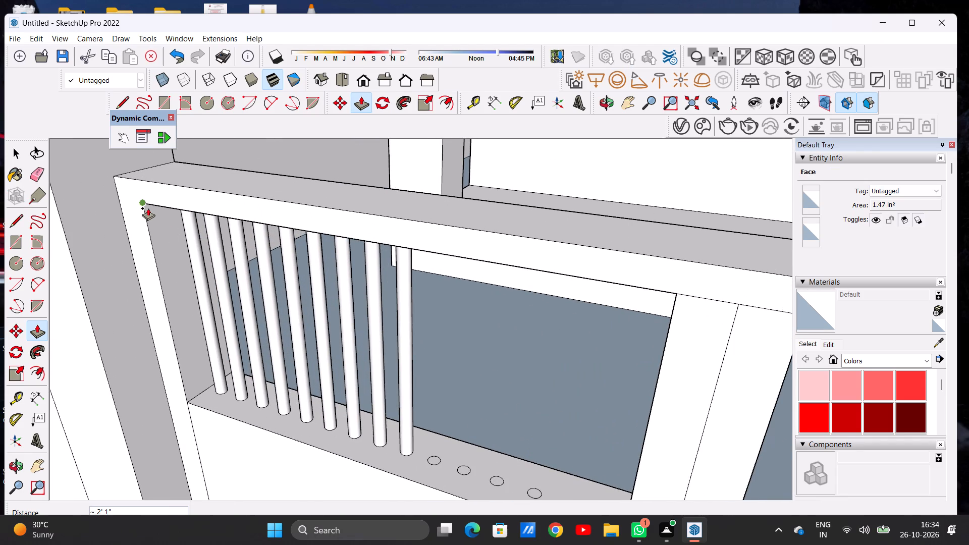
{"action": "left_click", "coordinate": [148, 208]}
Extrude the tenth circle on the window-side panel about 2' 1" up to the underside of the top rail.
{"action": "scroll", "coordinate": [247, 208], "scroll_direction": "down", "scroll_amount": 5}
{"action": "scroll", "coordinate": [380, 377], "scroll_direction": "up", "scroll_amount": 4}
{"action": "scroll", "coordinate": [383, 382], "scroll_direction": "down", "scroll_amount": 1}
{"action": "scroll", "coordinate": [383, 382], "scroll_direction": "up", "scroll_amount": 6}
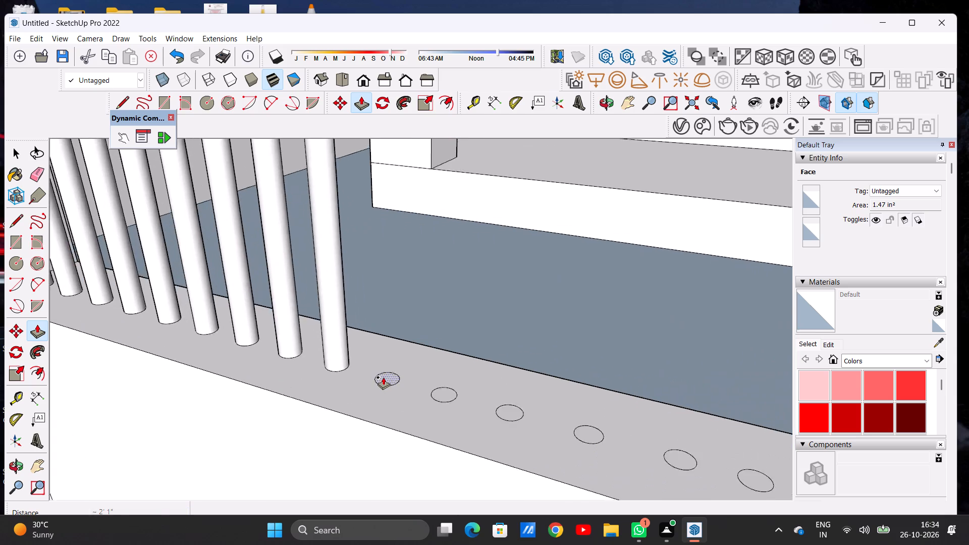
{"action": "scroll", "coordinate": [383, 377], "scroll_direction": "up", "scroll_amount": 7}
{"action": "left_click", "coordinate": [388, 375]}
{"action": "scroll", "coordinate": [404, 311], "scroll_direction": "down", "scroll_amount": 17}
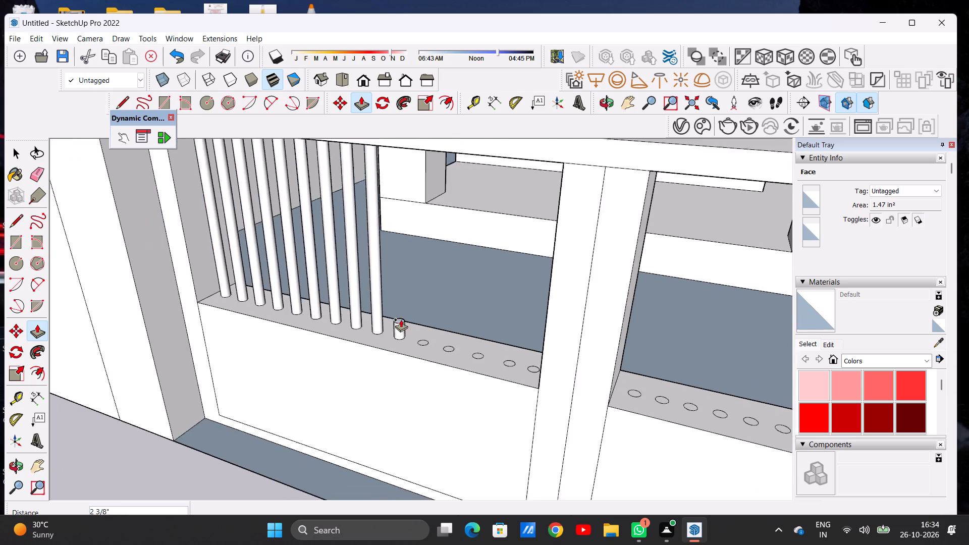
{"action": "scroll", "coordinate": [401, 319], "scroll_direction": "down", "scroll_amount": 9}
{"action": "scroll", "coordinate": [382, 252], "scroll_direction": "up", "scroll_amount": 6}
{"action": "scroll", "coordinate": [398, 277], "scroll_direction": "down", "scroll_amount": 1}
{"action": "scroll", "coordinate": [398, 277], "scroll_direction": "up", "scroll_amount": 3}
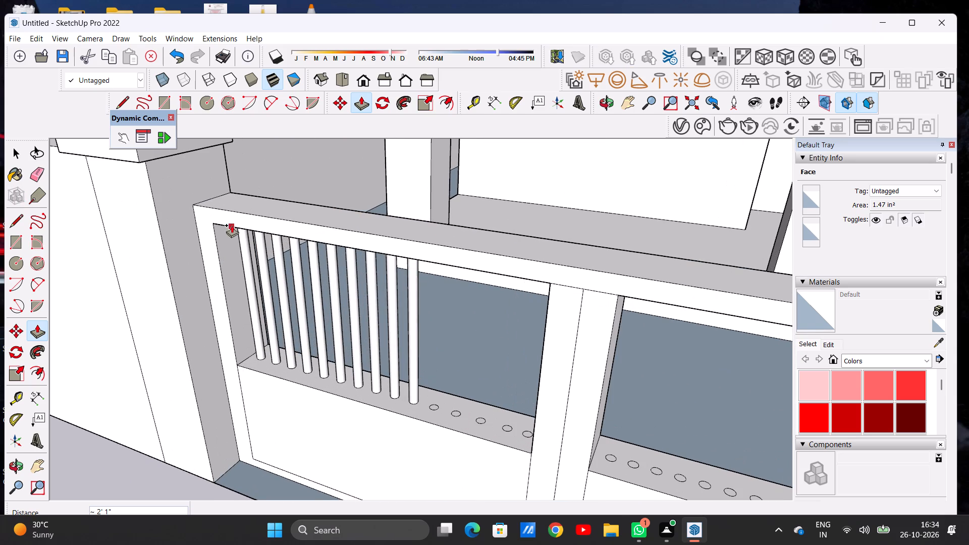
{"action": "left_click", "coordinate": [218, 226]}
Extrude the eleventh circle on the window-side panel about 2' 1" up to the underside of the top rail.
{"action": "scroll", "coordinate": [447, 408], "scroll_direction": "up", "scroll_amount": 8}
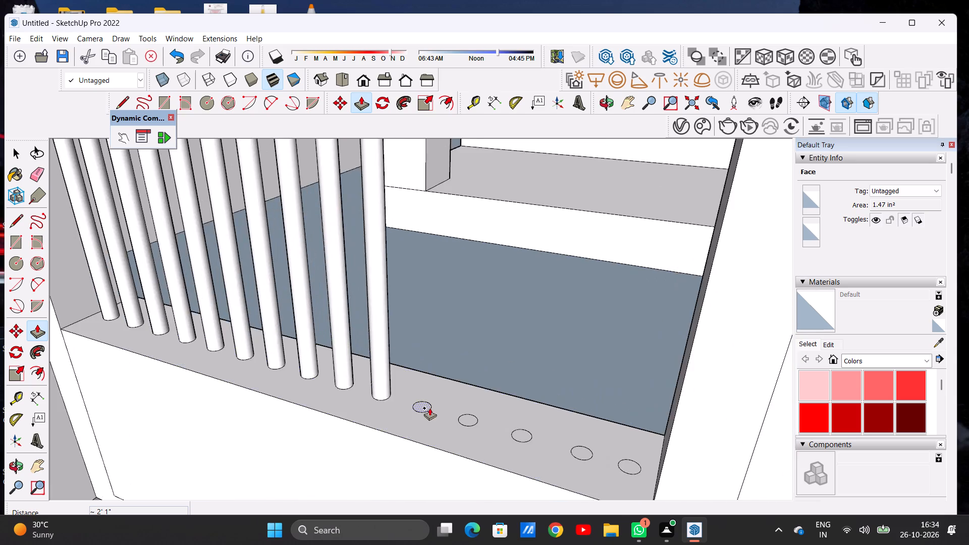
{"action": "scroll", "coordinate": [429, 408], "scroll_direction": "up", "scroll_amount": 9}
{"action": "left_click", "coordinate": [422, 406]}
{"action": "scroll", "coordinate": [428, 344], "scroll_direction": "down", "scroll_amount": 13}
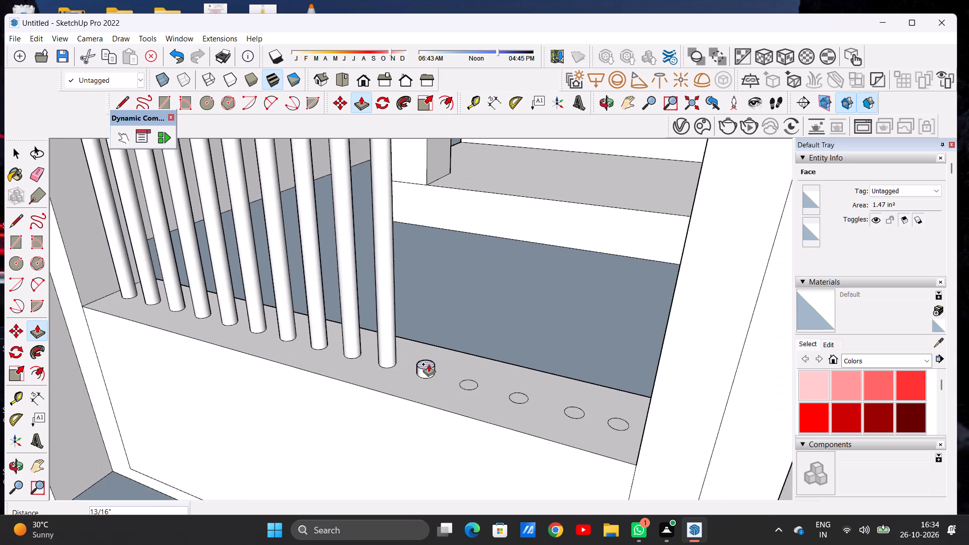
{"action": "scroll", "coordinate": [428, 364], "scroll_direction": "down", "scroll_amount": 10}
{"action": "scroll", "coordinate": [430, 267], "scroll_direction": "up", "scroll_amount": 5}
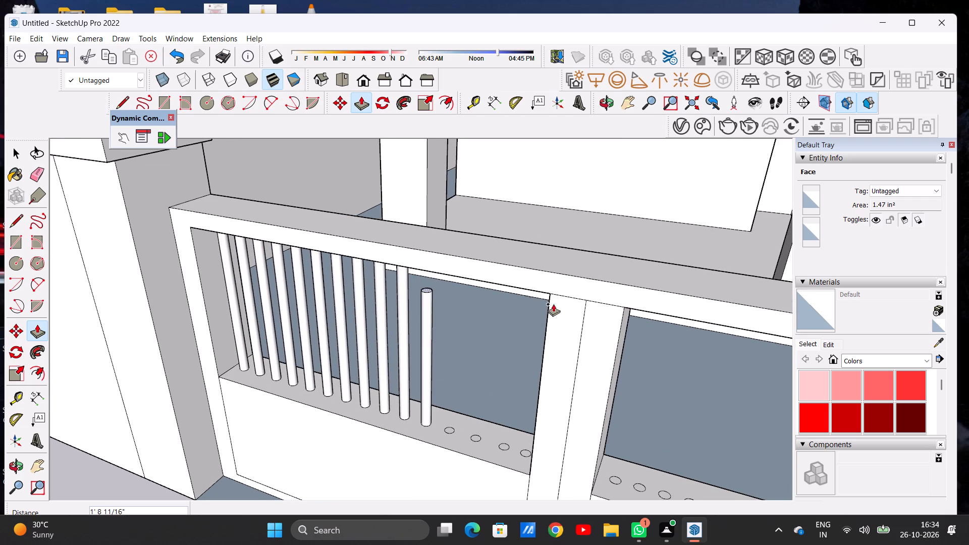
{"action": "left_click", "coordinate": [550, 297]}
Extrude the twelfth circle on the window-side panel about 2' 1" up to the underside of the top rail.
{"action": "scroll", "coordinate": [445, 430], "scroll_direction": "up", "scroll_amount": 1}
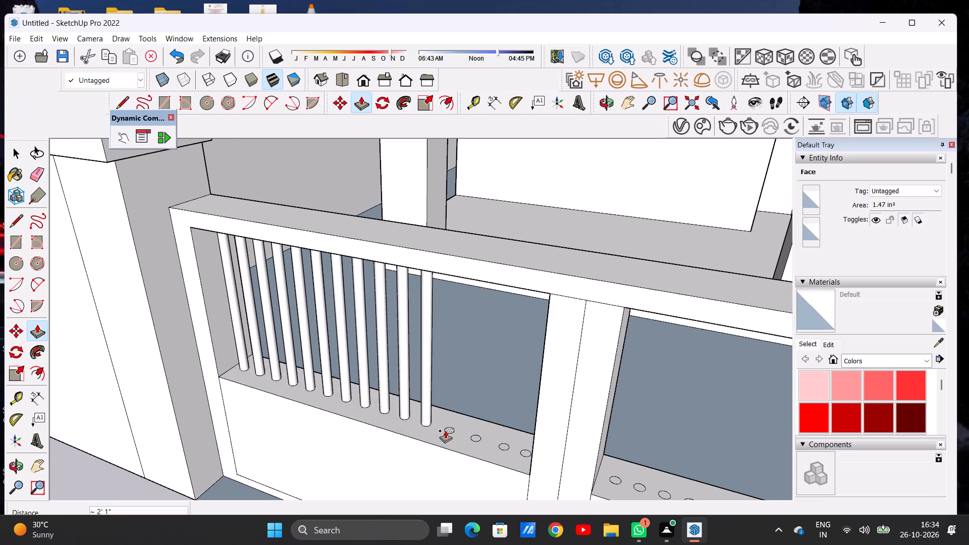
{"action": "scroll", "coordinate": [445, 430], "scroll_direction": "up", "scroll_amount": 10}
{"action": "left_click", "coordinate": [454, 428]}
{"action": "scroll", "coordinate": [455, 375], "scroll_direction": "down", "scroll_amount": 8}
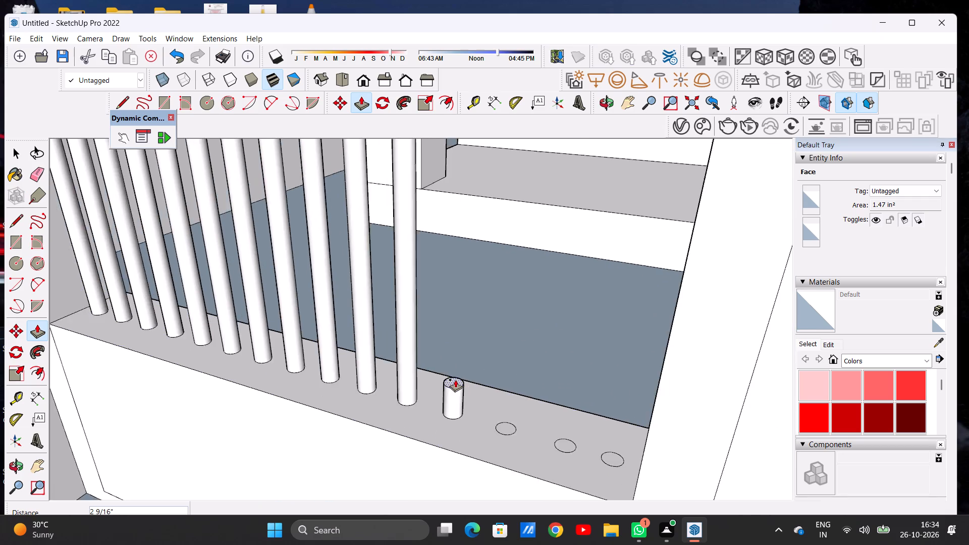
{"action": "scroll", "coordinate": [455, 379], "scroll_direction": "down", "scroll_amount": 10}
{"action": "scroll", "coordinate": [459, 321], "scroll_direction": "up", "scroll_amount": 12}
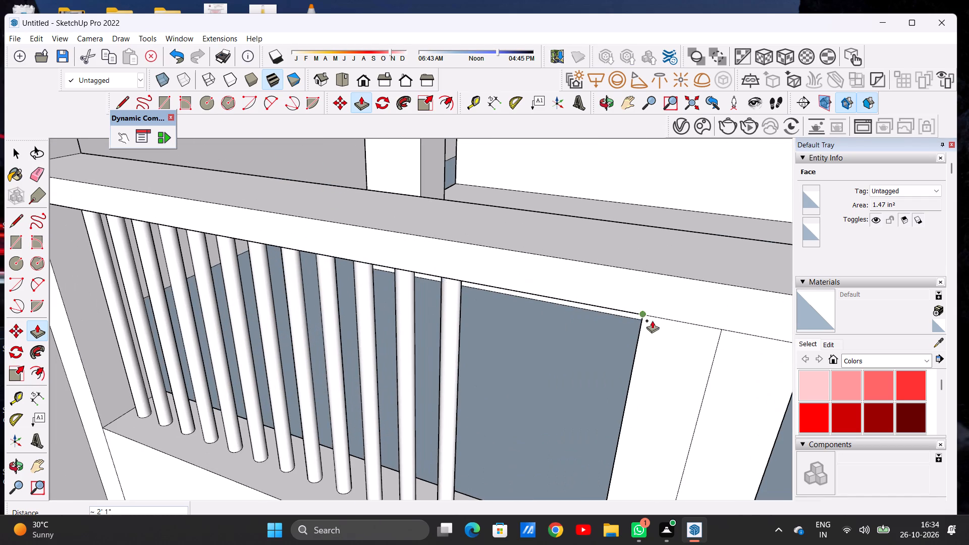
{"action": "left_click", "coordinate": [643, 319]}
Extrude the thirteenth circle on the window-side panel about 2' 1" up to the underside of the top rail.
{"action": "scroll", "coordinate": [531, 274], "scroll_direction": "down", "scroll_amount": 6}
{"action": "scroll", "coordinate": [523, 406], "scroll_direction": "up", "scroll_amount": 2}
{"action": "scroll", "coordinate": [518, 412], "scroll_direction": "down", "scroll_amount": 1}
{"action": "scroll", "coordinate": [517, 413], "scroll_direction": "up", "scroll_amount": 3}
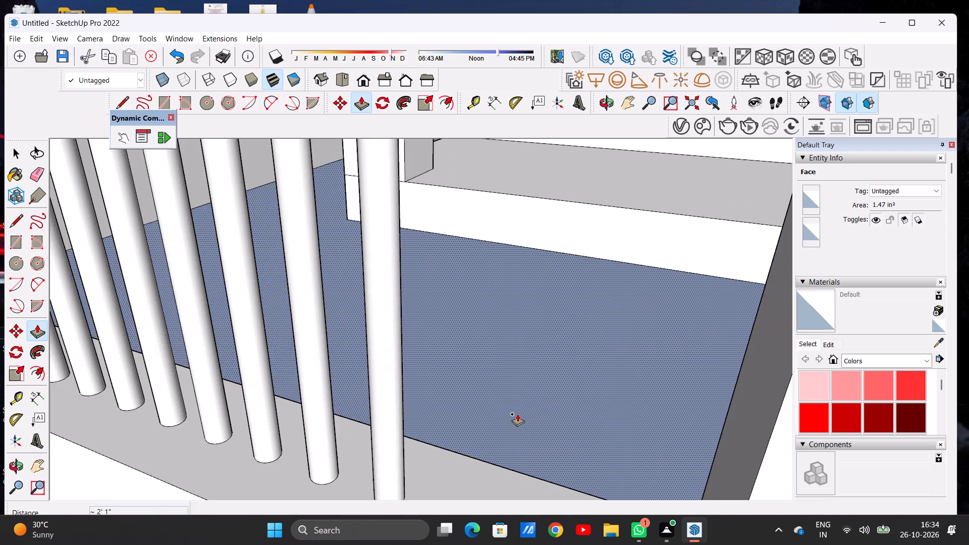
{"action": "scroll", "coordinate": [517, 414], "scroll_direction": "up", "scroll_amount": 2}
{"action": "scroll", "coordinate": [502, 354], "scroll_direction": "down", "scroll_amount": 6}
{"action": "scroll", "coordinate": [506, 434], "scroll_direction": "up", "scroll_amount": 7}
{"action": "scroll", "coordinate": [469, 371], "scroll_direction": "up", "scroll_amount": 11}
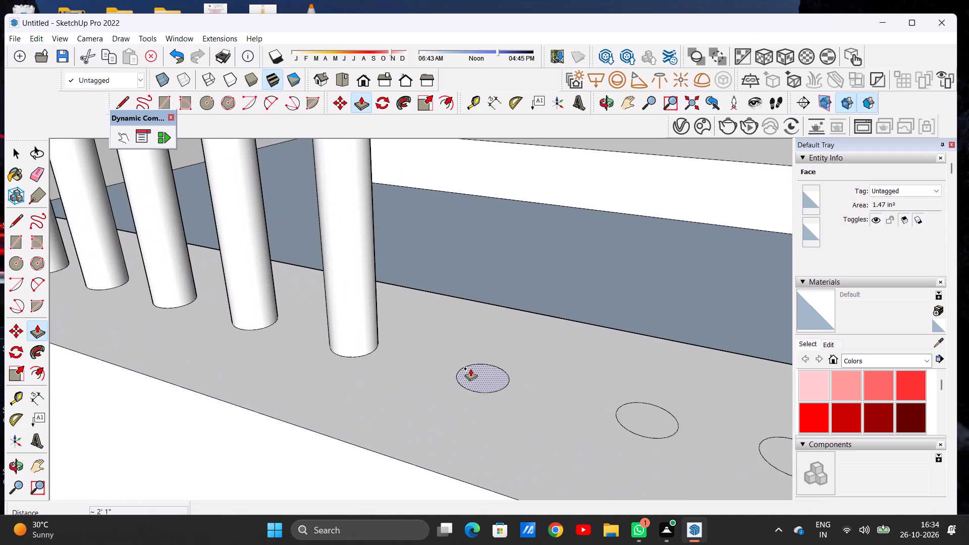
{"action": "left_click", "coordinate": [484, 374]}
{"action": "scroll", "coordinate": [485, 329], "scroll_direction": "down", "scroll_amount": 16}
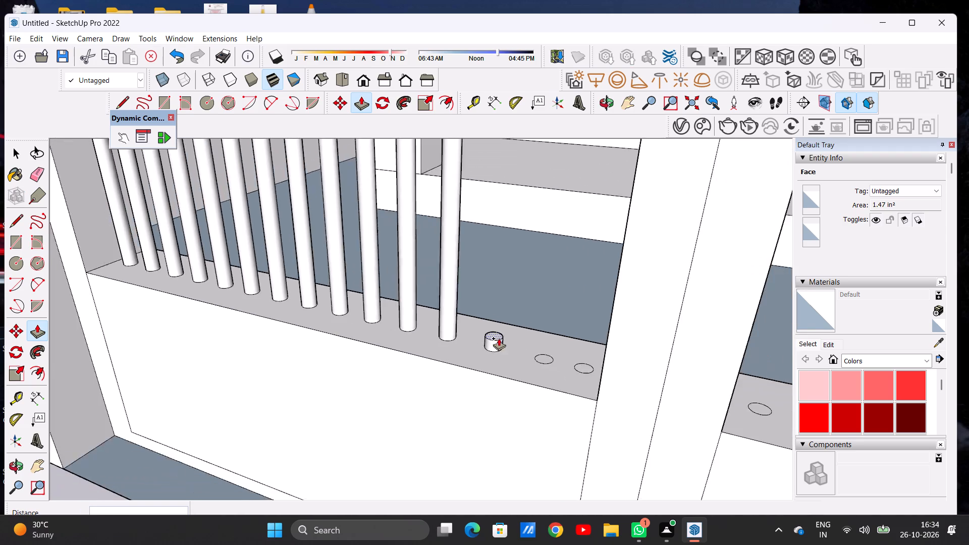
{"action": "scroll", "coordinate": [499, 338], "scroll_direction": "down", "scroll_amount": 4}
{"action": "left_click", "coordinate": [564, 195]}
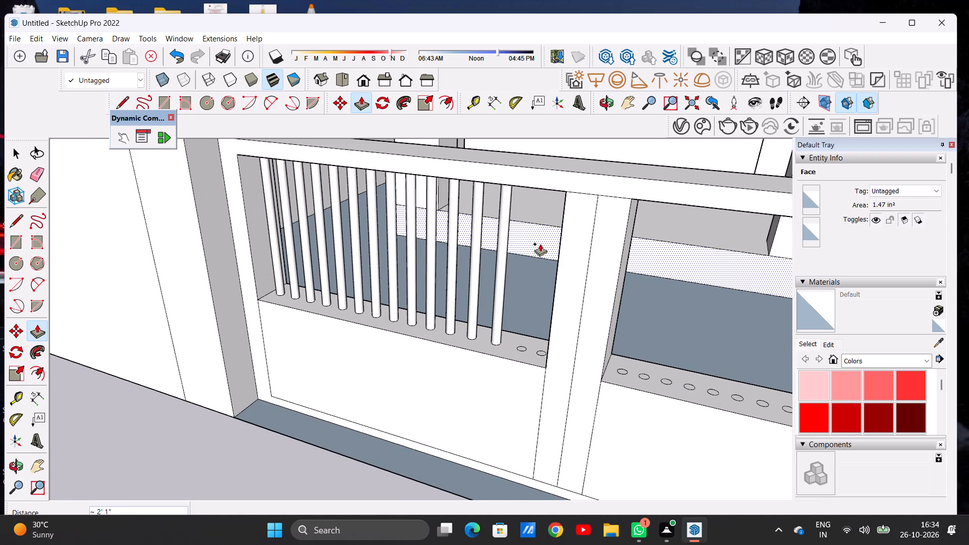
Extrude the fourteenth circle on the window-side panel about 2' 1" up to the underside of the top rail.
{"action": "scroll", "coordinate": [524, 336], "scroll_direction": "up", "scroll_amount": 11}
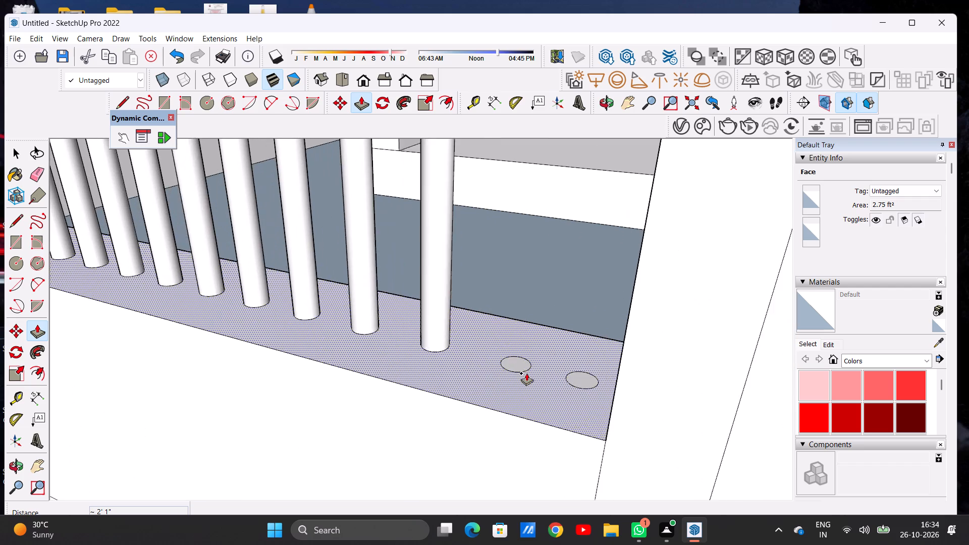
{"action": "scroll", "coordinate": [526, 373], "scroll_direction": "up", "scroll_amount": 1}
{"action": "left_click", "coordinate": [517, 359]}
{"action": "scroll", "coordinate": [518, 290], "scroll_direction": "down", "scroll_amount": 15}
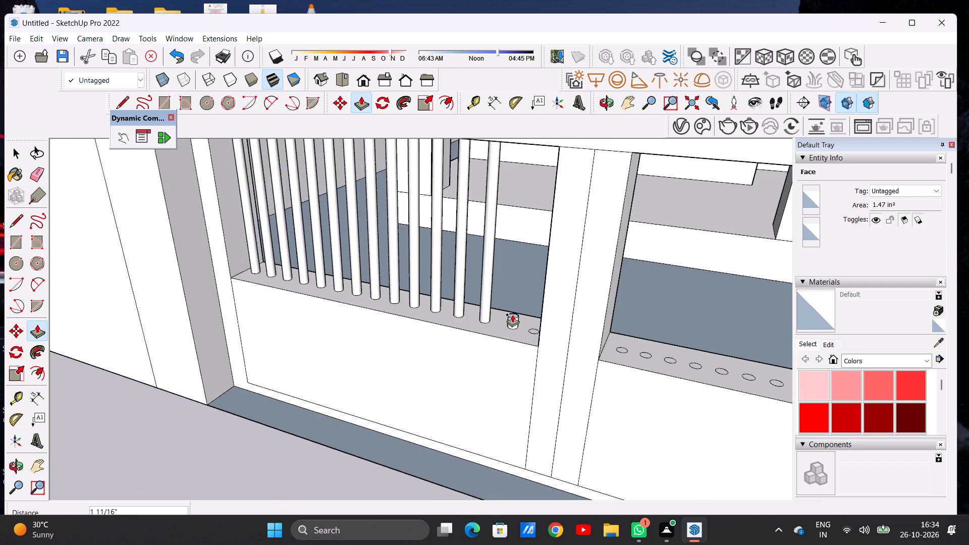
{"action": "scroll", "coordinate": [512, 314], "scroll_direction": "down", "scroll_amount": 6}
{"action": "scroll", "coordinate": [520, 237], "scroll_direction": "up", "scroll_amount": 9}
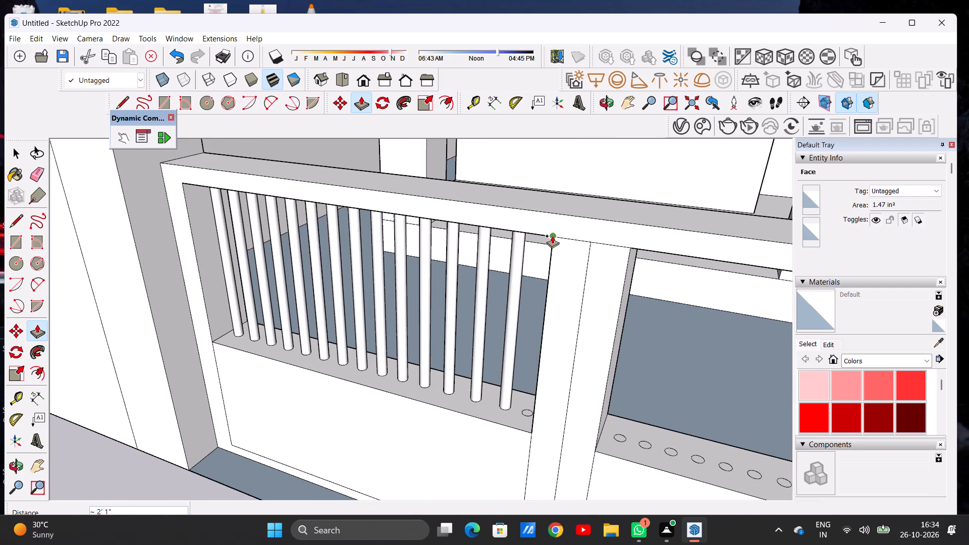
{"action": "left_click", "coordinate": [552, 236]}
Extrude the last circle on the window-side panel, beside the centre posts, about 2' 1" up to the top rail.
{"action": "scroll", "coordinate": [526, 422], "scroll_direction": "up", "scroll_amount": 1}
{"action": "scroll", "coordinate": [526, 422], "scroll_direction": "down", "scroll_amount": 1}
{"action": "scroll", "coordinate": [526, 422], "scroll_direction": "up", "scroll_amount": 10}
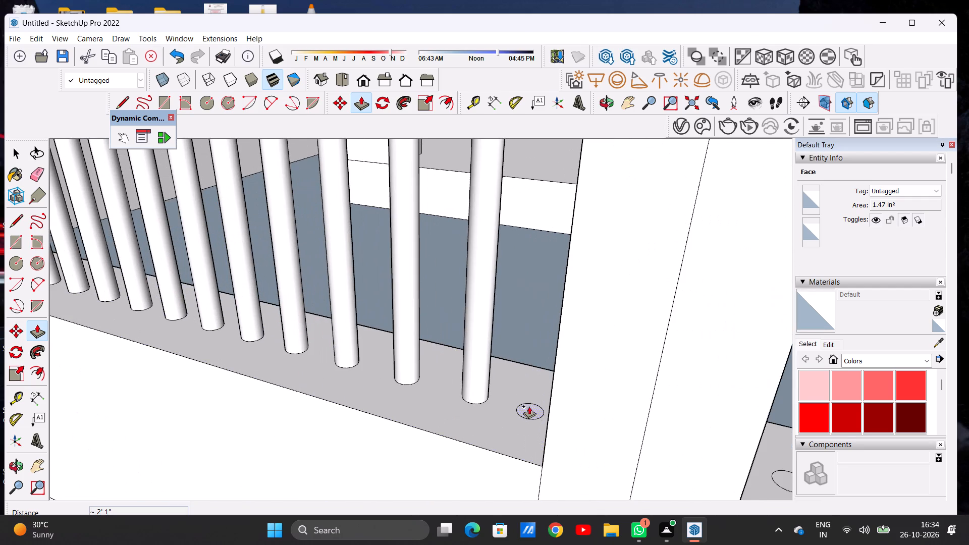
{"action": "left_click", "coordinate": [530, 406]}
{"action": "scroll", "coordinate": [527, 333], "scroll_direction": "down", "scroll_amount": 1}
{"action": "scroll", "coordinate": [527, 335], "scroll_direction": "up", "scroll_amount": 1}
{"action": "scroll", "coordinate": [526, 337], "scroll_direction": "down", "scroll_amount": 11}
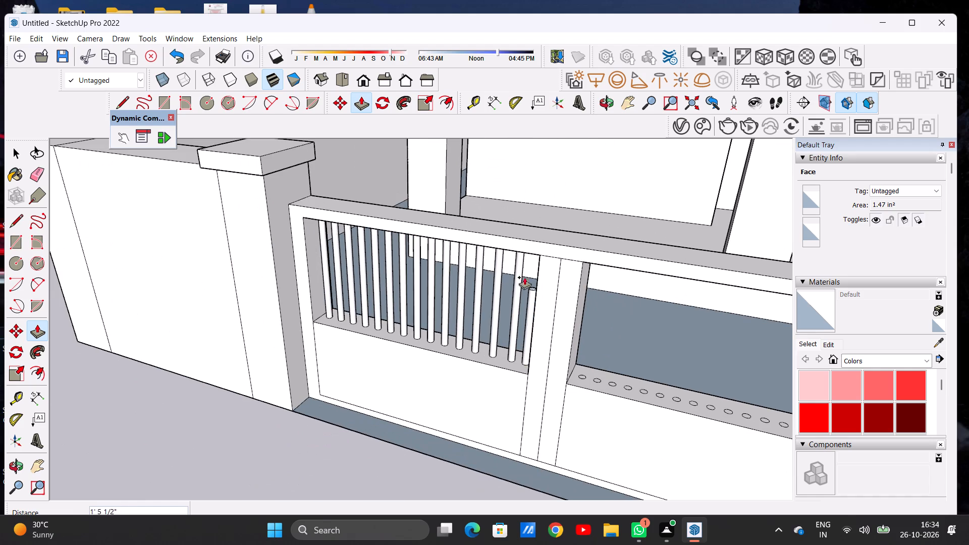
{"action": "scroll", "coordinate": [534, 244], "scroll_direction": "up", "scroll_amount": 2}
{"action": "scroll", "coordinate": [534, 244], "scroll_direction": "down", "scroll_amount": 1}
{"action": "scroll", "coordinate": [534, 244], "scroll_direction": "up", "scroll_amount": 4}
{"action": "left_click", "coordinate": [543, 264]}
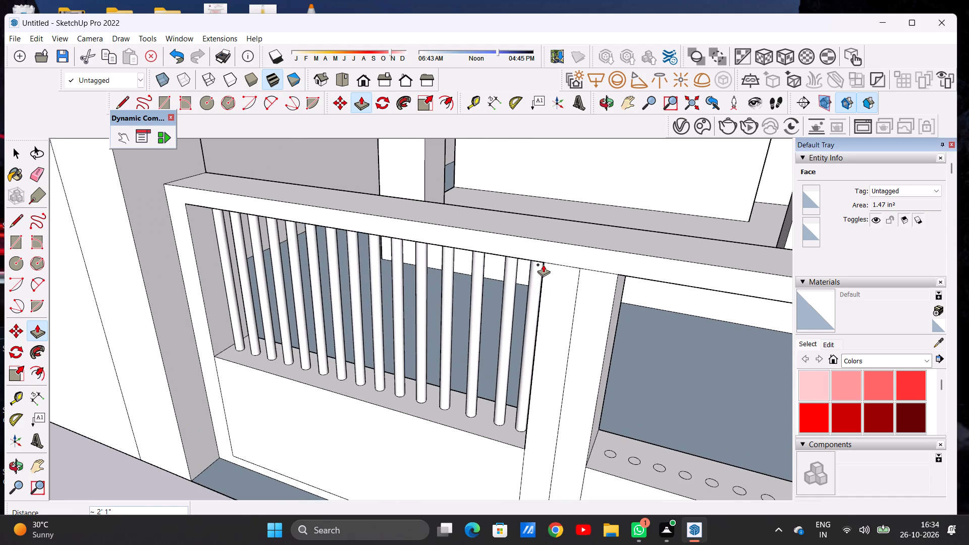
Extrude the first circle on the other gate panel, nearest the centre posts, about 2' 1" up to the top rail.
{"action": "scroll", "coordinate": [494, 301], "scroll_direction": "down", "scroll_amount": 10}
{"action": "middle_click_drag", "start_coordinate": [438, 330], "coordinate": [523, 275]}
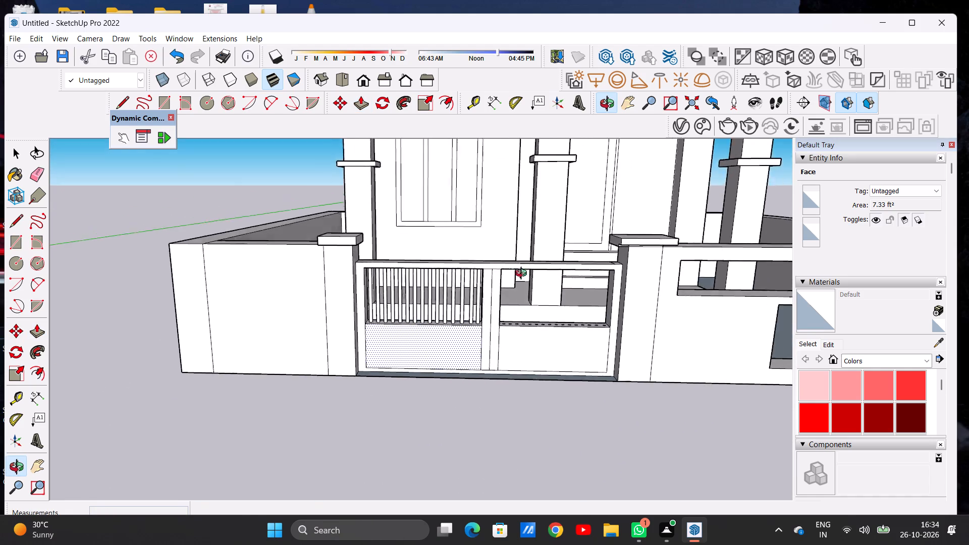
{"action": "middle_click_drag", "start_coordinate": [523, 275], "coordinate": [414, 318]}
{"action": "scroll", "coordinate": [493, 324], "scroll_direction": "up", "scroll_amount": 6}
{"action": "scroll", "coordinate": [508, 338], "scroll_direction": "up", "scroll_amount": 15}
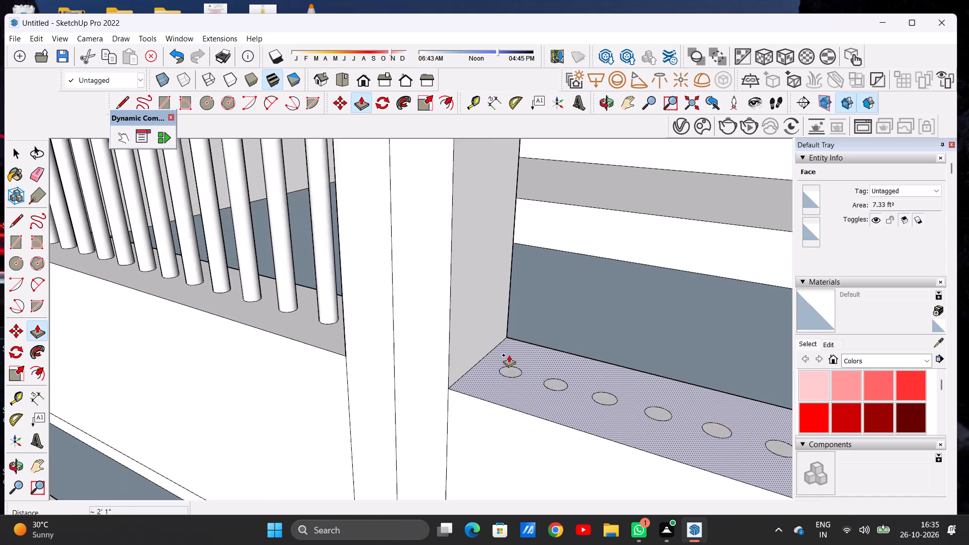
{"action": "scroll", "coordinate": [509, 355], "scroll_direction": "up", "scroll_amount": 1}
{"action": "left_click", "coordinate": [512, 370]}
{"action": "scroll", "coordinate": [519, 326], "scroll_direction": "down", "scroll_amount": 8}
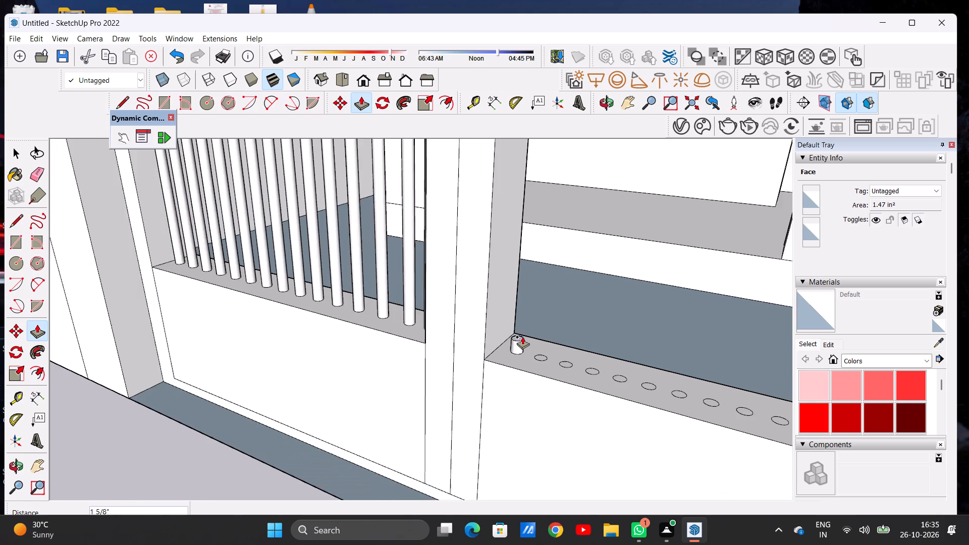
{"action": "scroll", "coordinate": [522, 337], "scroll_direction": "down", "scroll_amount": 14}
{"action": "scroll", "coordinate": [527, 282], "scroll_direction": "up", "scroll_amount": 1}
{"action": "scroll", "coordinate": [527, 282], "scroll_direction": "down", "scroll_amount": 1}
{"action": "scroll", "coordinate": [527, 282], "scroll_direction": "up", "scroll_amount": 9}
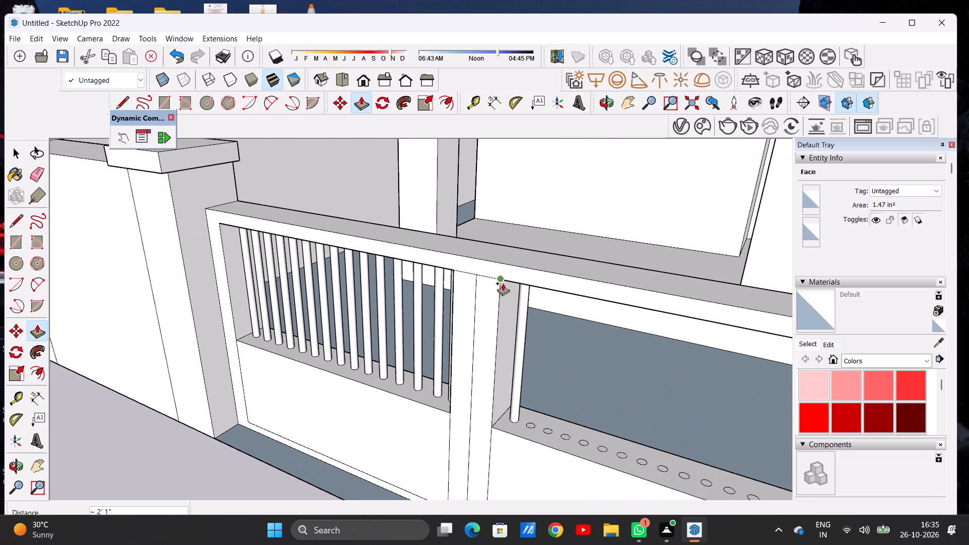
{"action": "left_click", "coordinate": [502, 283]}
Extrude the second circle from the centre posts on the other gate panel about 2' 1" up to the top rail.
{"action": "scroll", "coordinate": [545, 418], "scroll_direction": "up", "scroll_amount": 9}
{"action": "scroll", "coordinate": [520, 431], "scroll_direction": "down", "scroll_amount": 1}
{"action": "scroll", "coordinate": [520, 431], "scroll_direction": "up", "scroll_amount": 2}
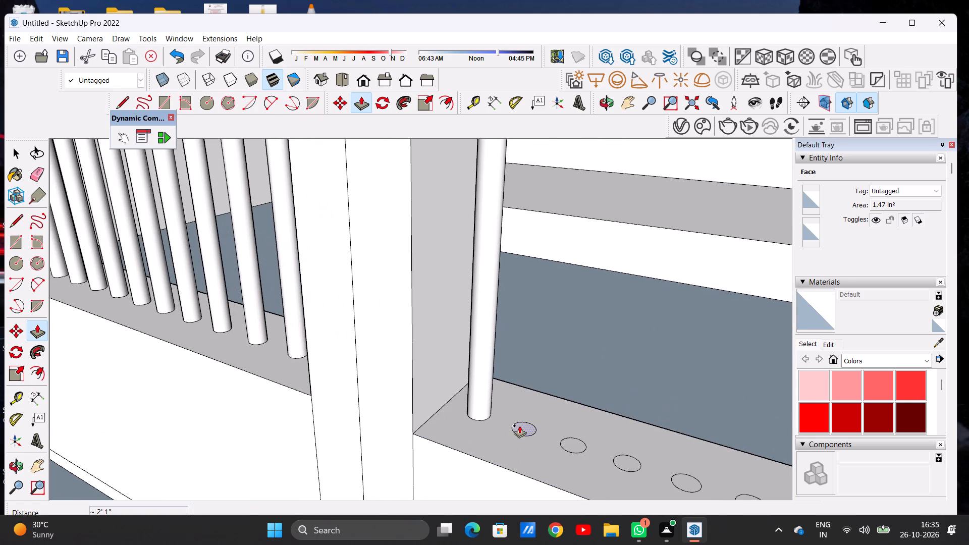
{"action": "left_click", "coordinate": [519, 425]}
{"action": "scroll", "coordinate": [540, 356], "scroll_direction": "down", "scroll_amount": 14}
{"action": "scroll", "coordinate": [544, 307], "scroll_direction": "up", "scroll_amount": 8}
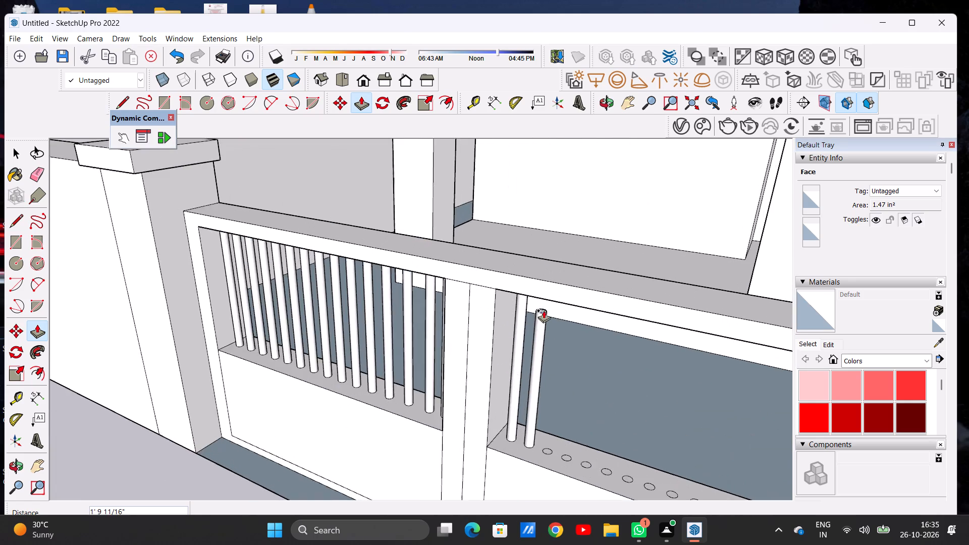
{"action": "scroll", "coordinate": [544, 310], "scroll_direction": "up", "scroll_amount": 6}
{"action": "left_click", "coordinate": [455, 275]}
Extrude the third circle from the centre posts on the other gate panel about 2' 1" up to the top rail.
{"action": "scroll", "coordinate": [476, 266], "scroll_direction": "down", "scroll_amount": 3}
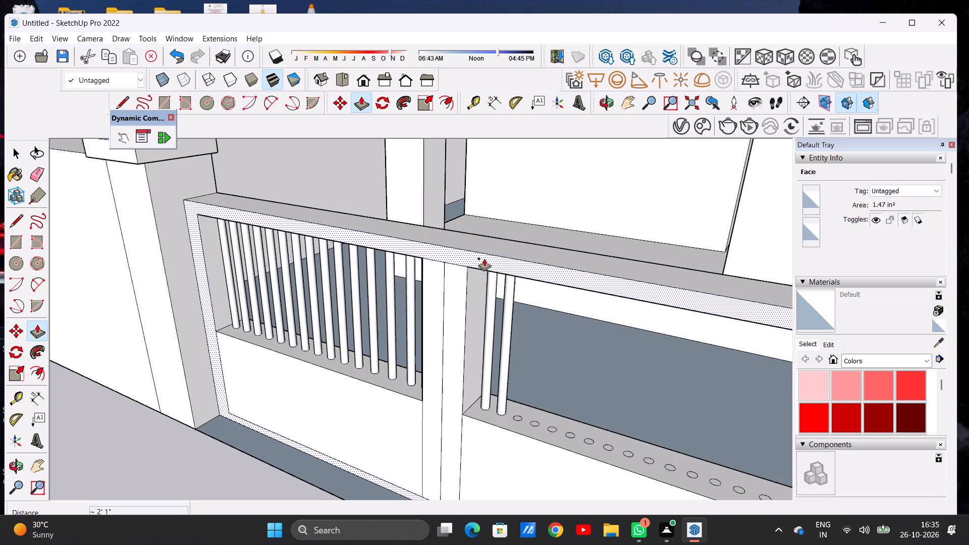
{"action": "scroll", "coordinate": [484, 258], "scroll_direction": "down", "scroll_amount": 6}
{"action": "scroll", "coordinate": [517, 384], "scroll_direction": "up", "scroll_amount": 7}
{"action": "scroll", "coordinate": [520, 387], "scroll_direction": "down", "scroll_amount": 1}
{"action": "scroll", "coordinate": [507, 447], "scroll_direction": "up", "scroll_amount": 8}
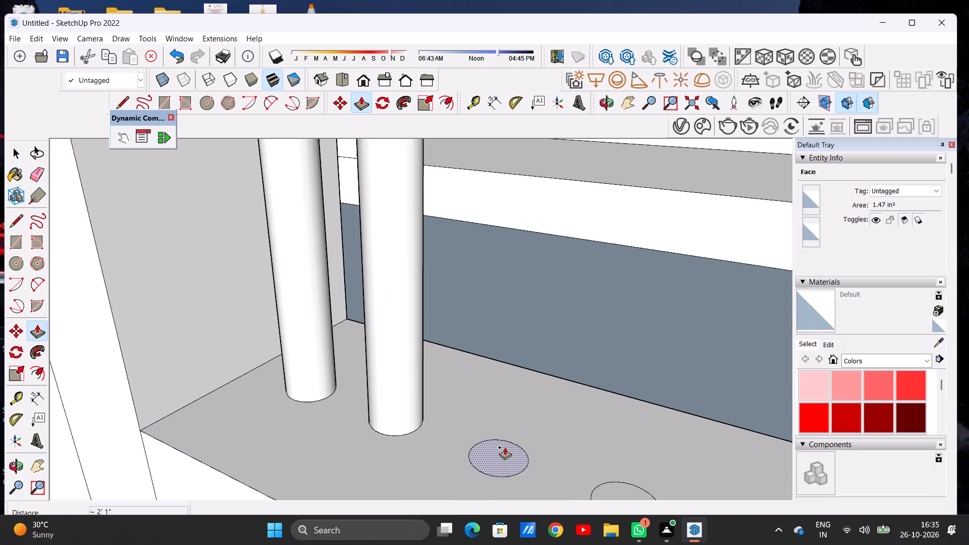
{"action": "left_click", "coordinate": [505, 447]}
{"action": "scroll", "coordinate": [527, 381], "scroll_direction": "down", "scroll_amount": 20}
{"action": "scroll", "coordinate": [527, 355], "scroll_direction": "down", "scroll_amount": 8}
{"action": "scroll", "coordinate": [523, 274], "scroll_direction": "up", "scroll_amount": 10}
{"action": "scroll", "coordinate": [502, 285], "scroll_direction": "down", "scroll_amount": 6}
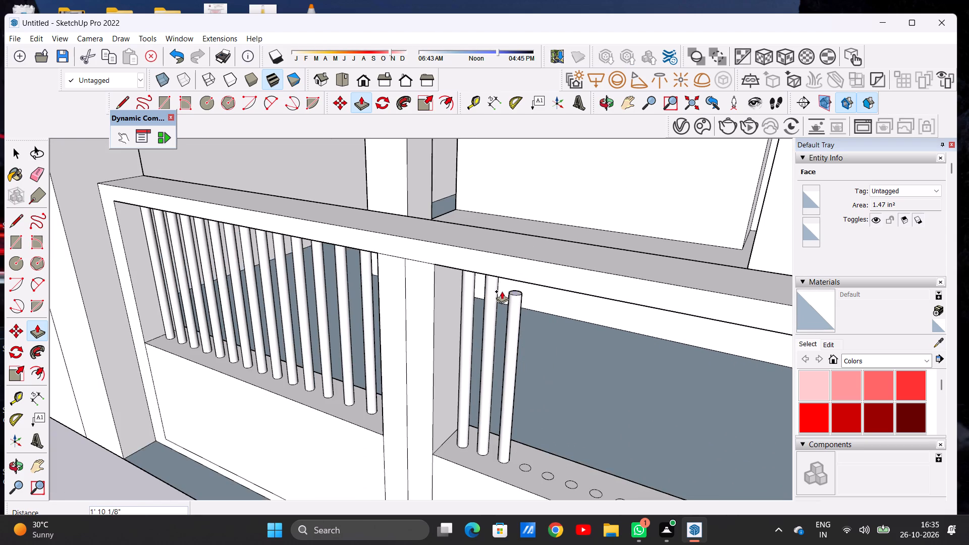
{"action": "left_click", "coordinate": [436, 270]}
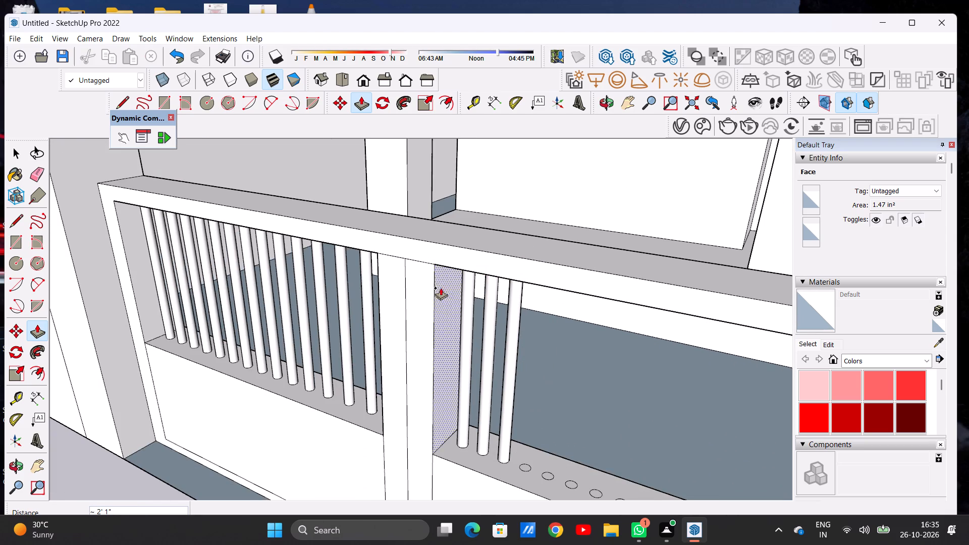
Extrude the fourth circle from the centre posts on the other gate panel about 2' 1" up to the top rail.
{"action": "scroll", "coordinate": [520, 331], "scroll_direction": "down", "scroll_amount": 8}
{"action": "scroll", "coordinate": [529, 401], "scroll_direction": "up", "scroll_amount": 16}
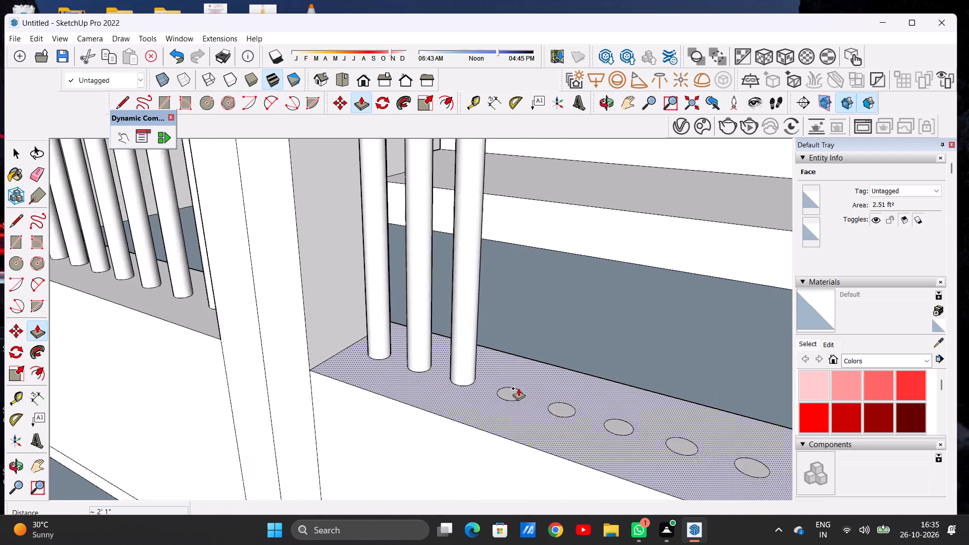
{"action": "scroll", "coordinate": [518, 388], "scroll_direction": "up", "scroll_amount": 8}
{"action": "left_click", "coordinate": [506, 401]}
{"action": "scroll", "coordinate": [512, 342], "scroll_direction": "down", "scroll_amount": 4}
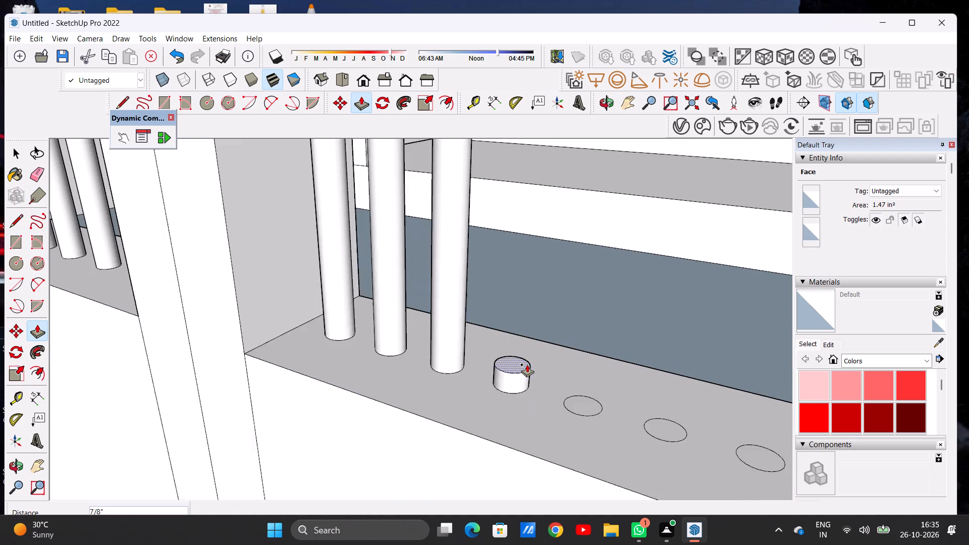
{"action": "scroll", "coordinate": [527, 364], "scroll_direction": "down", "scroll_amount": 16}
{"action": "scroll", "coordinate": [526, 368], "scroll_direction": "up", "scroll_amount": 1}
{"action": "scroll", "coordinate": [526, 368], "scroll_direction": "down", "scroll_amount": 2}
{"action": "scroll", "coordinate": [517, 314], "scroll_direction": "down", "scroll_amount": 6}
{"action": "scroll", "coordinate": [528, 256], "scroll_direction": "up", "scroll_amount": 2}
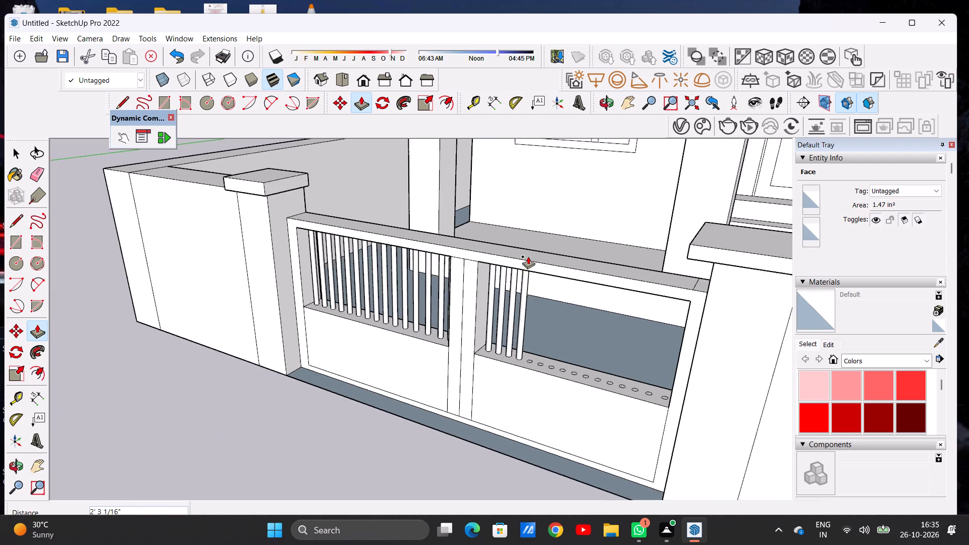
{"action": "scroll", "coordinate": [528, 256], "scroll_direction": "up", "scroll_amount": 3}
{"action": "left_click", "coordinate": [455, 270]}
Extrude the same panel's end circle, nearest the gate pillar, about 2' 1" up to the underside of the top rail.
{"action": "scroll", "coordinate": [499, 308], "scroll_direction": "down", "scroll_amount": 4}
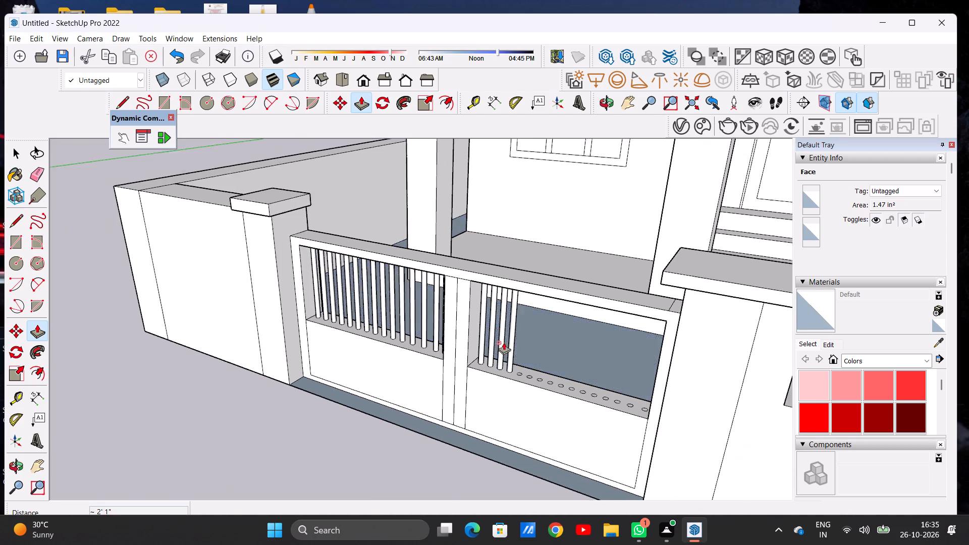
{"action": "middle_click_drag", "start_coordinate": [546, 371], "coordinate": [703, 376]}
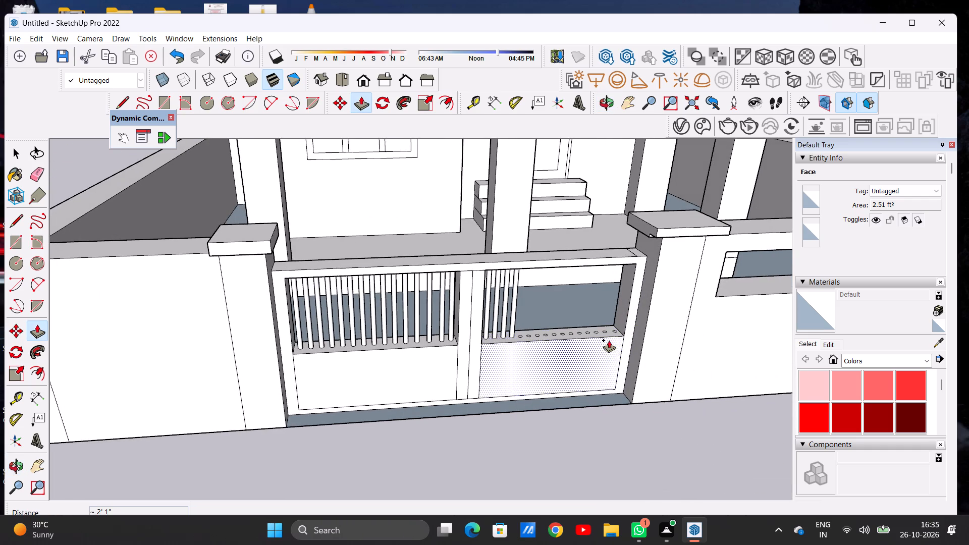
{"action": "scroll", "coordinate": [609, 333], "scroll_direction": "up", "scroll_amount": 15}
{"action": "scroll", "coordinate": [613, 333], "scroll_direction": "down", "scroll_amount": 1}
{"action": "scroll", "coordinate": [613, 333], "scroll_direction": "up", "scroll_amount": 7}
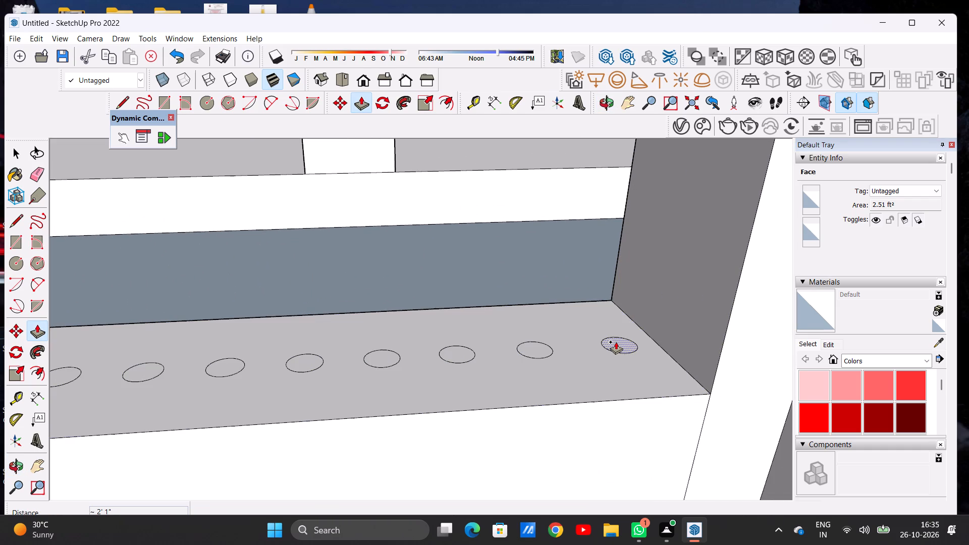
{"action": "left_click", "coordinate": [616, 342]}
{"action": "scroll", "coordinate": [587, 300], "scroll_direction": "down", "scroll_amount": 20}
{"action": "scroll", "coordinate": [587, 300], "scroll_direction": "down", "scroll_amount": 1}
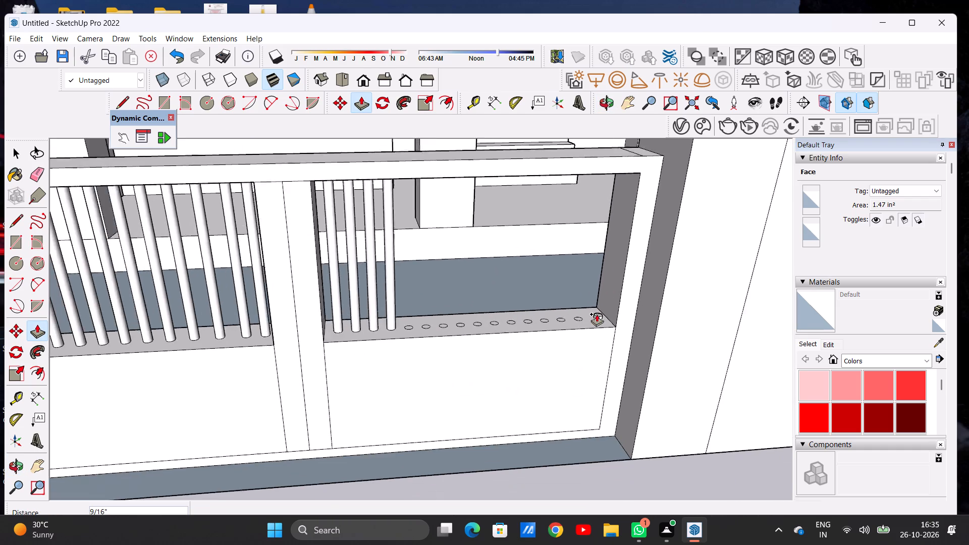
{"action": "scroll", "coordinate": [597, 314], "scroll_direction": "down", "scroll_amount": 2}
{"action": "scroll", "coordinate": [609, 221], "scroll_direction": "up", "scroll_amount": 11}
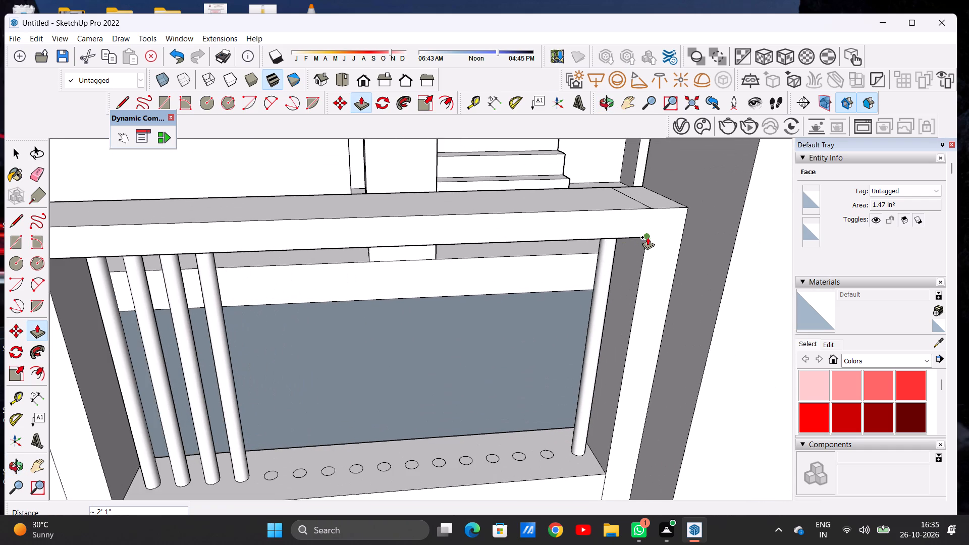
{"action": "left_click", "coordinate": [648, 237]}
Extrude the second circle from the gate pillar on the same panel about 2' 1" up to the top rail.
{"action": "scroll", "coordinate": [553, 460], "scroll_direction": "up", "scroll_amount": 9}
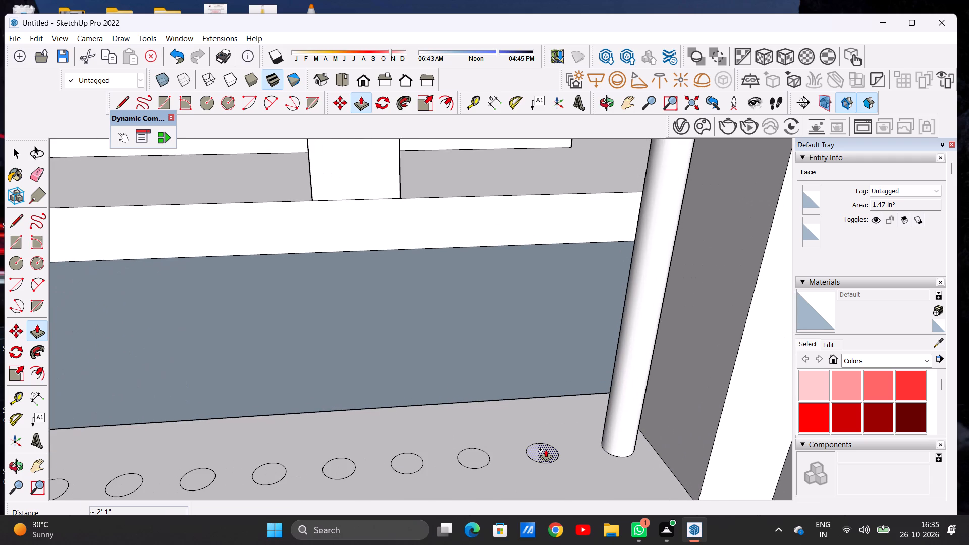
{"action": "left_click", "coordinate": [546, 449]}
{"action": "scroll", "coordinate": [549, 365], "scroll_direction": "down", "scroll_amount": 14}
{"action": "scroll", "coordinate": [565, 249], "scroll_direction": "up", "scroll_amount": 3}
{"action": "scroll", "coordinate": [565, 249], "scroll_direction": "down", "scroll_amount": 1}
{"action": "scroll", "coordinate": [565, 249], "scroll_direction": "up", "scroll_amount": 1}
{"action": "scroll", "coordinate": [565, 249], "scroll_direction": "down", "scroll_amount": 1}
{"action": "scroll", "coordinate": [560, 249], "scroll_direction": "up", "scroll_amount": 1}
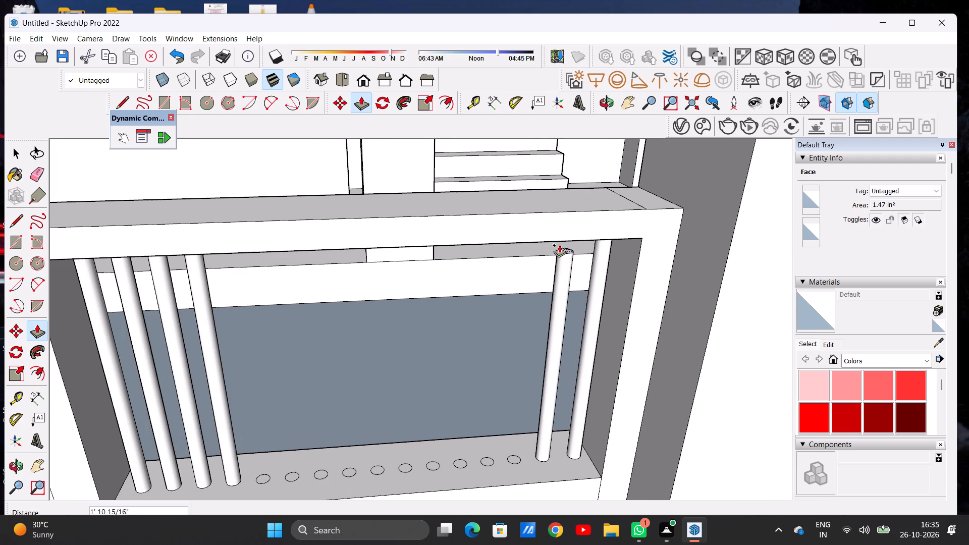
{"action": "left_click", "coordinate": [638, 238]}
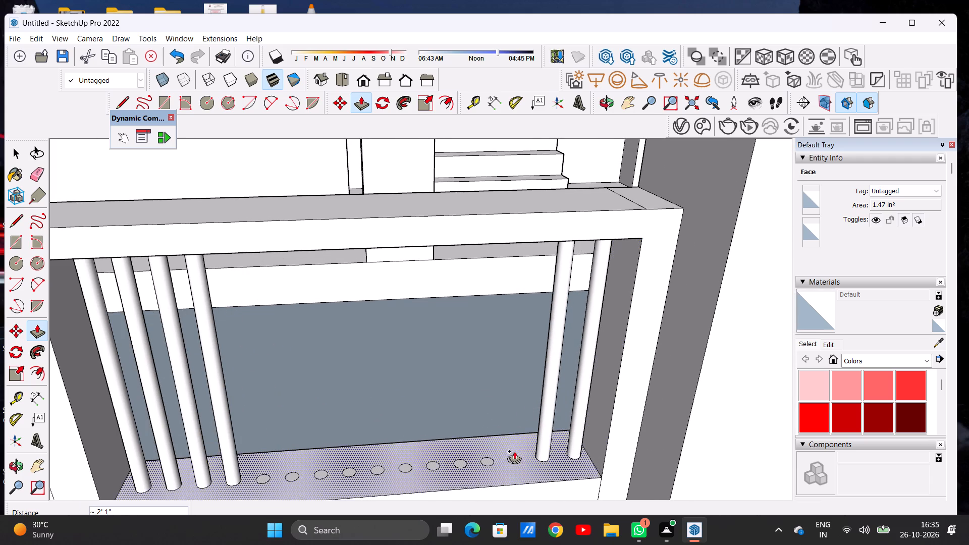
Extrude the third circle from the gate pillar on the same gate panel about 2' 1" up to the top rail.
{"action": "scroll", "coordinate": [516, 456], "scroll_direction": "up", "scroll_amount": 12}
{"action": "left_click", "coordinate": [514, 454]}
{"action": "scroll", "coordinate": [515, 380], "scroll_direction": "down", "scroll_amount": 4}
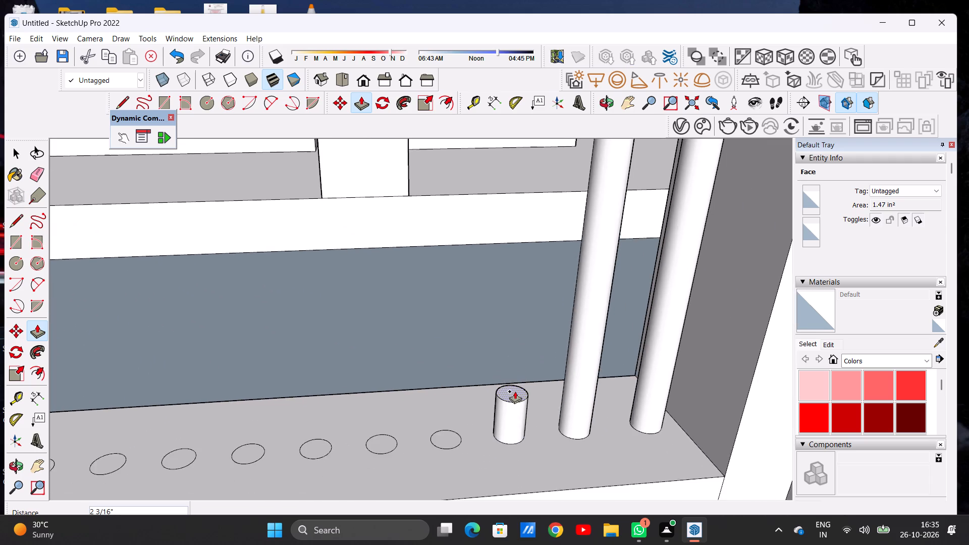
{"action": "scroll", "coordinate": [515, 391], "scroll_direction": "down", "scroll_amount": 20}
{"action": "scroll", "coordinate": [515, 391], "scroll_direction": "down", "scroll_amount": 1}
{"action": "scroll", "coordinate": [520, 292], "scroll_direction": "up", "scroll_amount": 7}
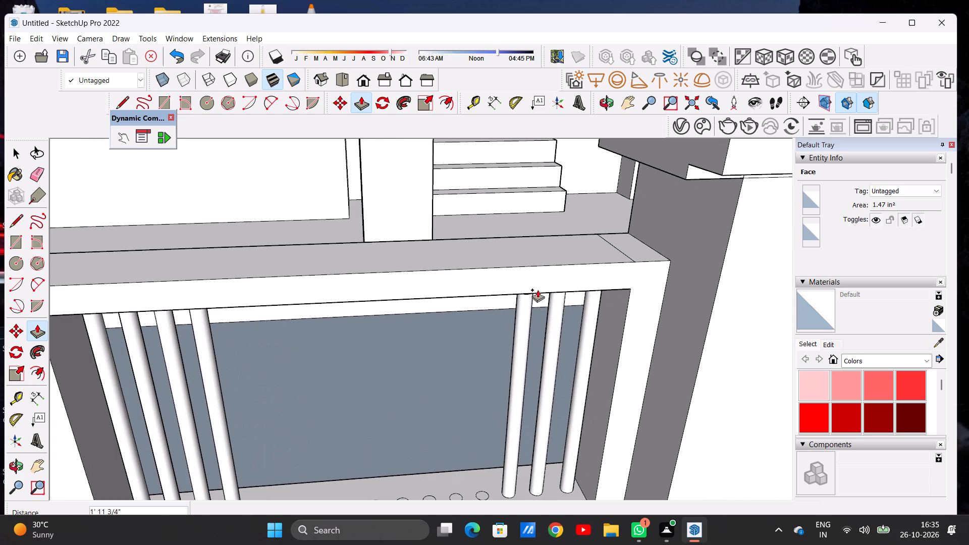
{"action": "left_click", "coordinate": [633, 293]}
Extrude the fourth circle from the gate pillar on this panel about 2' 1" up to the underside of the top rail.
{"action": "scroll", "coordinate": [544, 301], "scroll_direction": "down", "scroll_amount": 5}
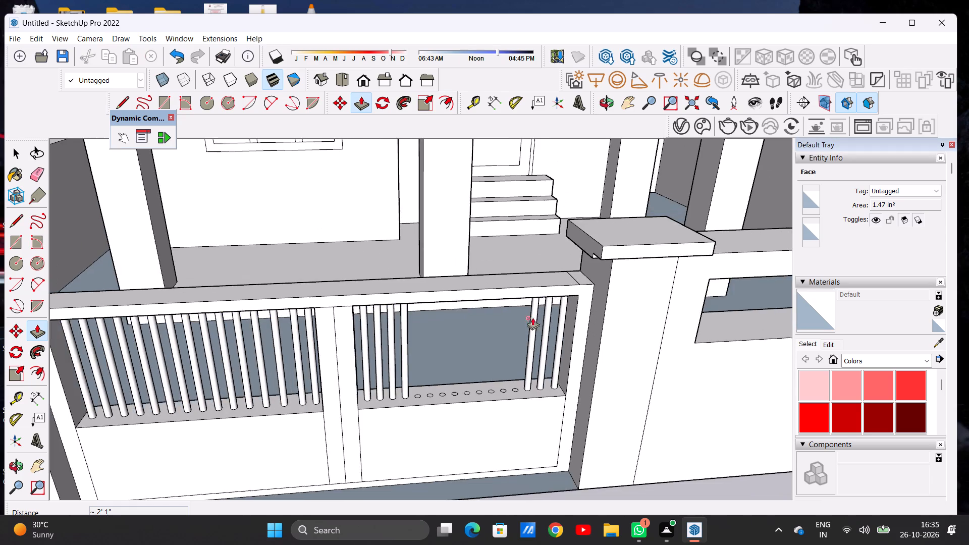
{"action": "scroll", "coordinate": [509, 412], "scroll_direction": "up", "scroll_amount": 6}
{"action": "scroll", "coordinate": [519, 361], "scroll_direction": "down", "scroll_amount": 1}
{"action": "scroll", "coordinate": [519, 361], "scroll_direction": "up", "scroll_amount": 20}
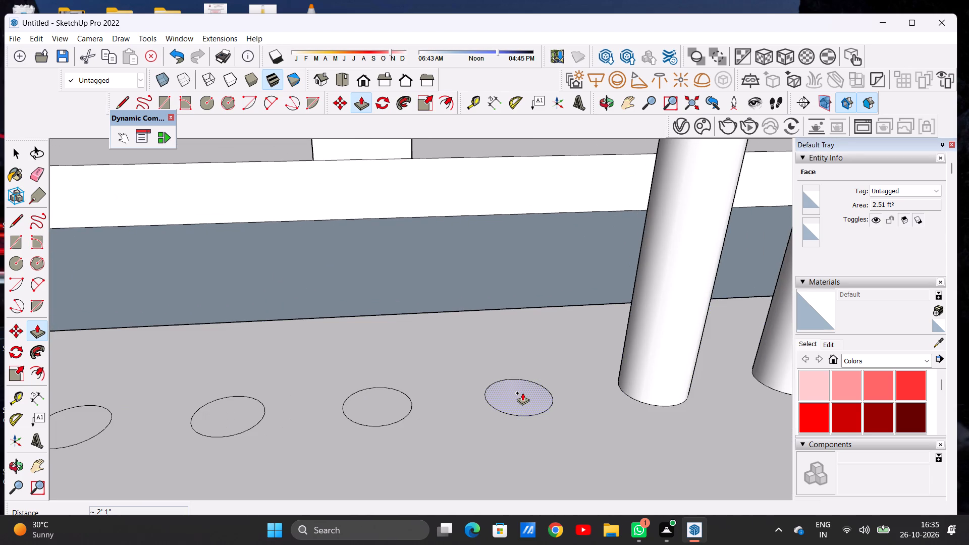
{"action": "left_click", "coordinate": [522, 393]}
{"action": "scroll", "coordinate": [523, 346], "scroll_direction": "down", "scroll_amount": 20}
{"action": "scroll", "coordinate": [523, 346], "scroll_direction": "down", "scroll_amount": 5}
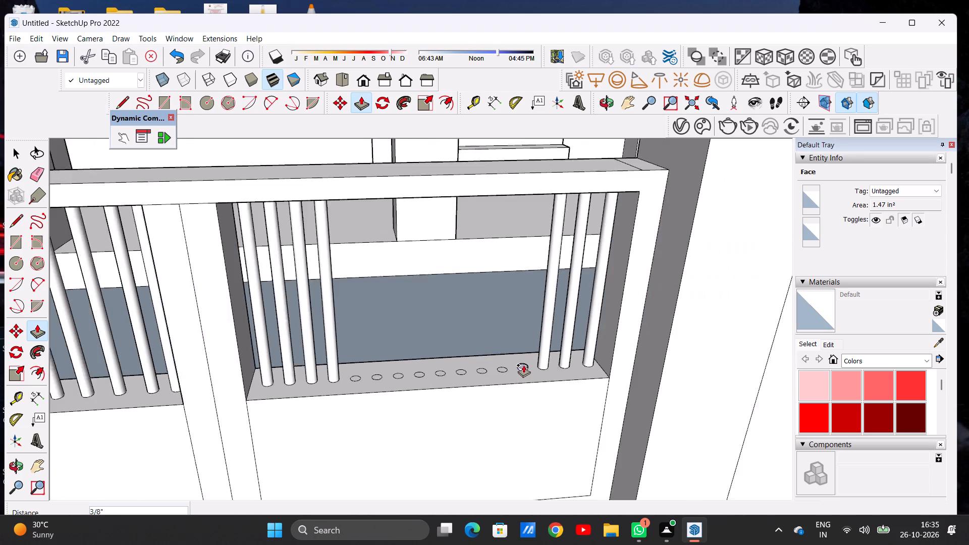
{"action": "scroll", "coordinate": [529, 230], "scroll_direction": "up", "scroll_amount": 2}
{"action": "scroll", "coordinate": [530, 230], "scroll_direction": "down", "scroll_amount": 1}
{"action": "scroll", "coordinate": [530, 230], "scroll_direction": "up", "scroll_amount": 2}
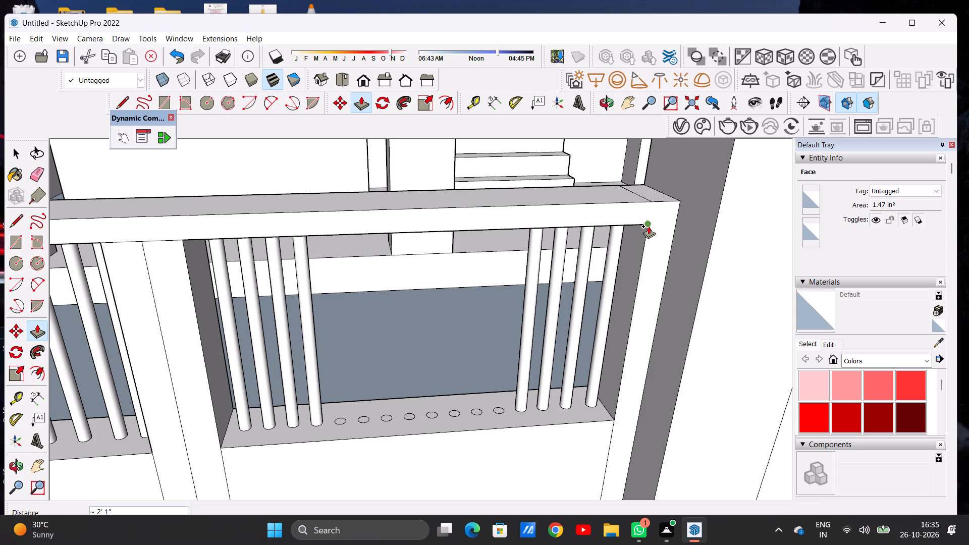
{"action": "left_click", "coordinate": [649, 225]}
Extrude the fifth circle from the gate pillar on this panel about 2' 1" up to the top rail.
{"action": "scroll", "coordinate": [507, 404], "scroll_direction": "up", "scroll_amount": 12}
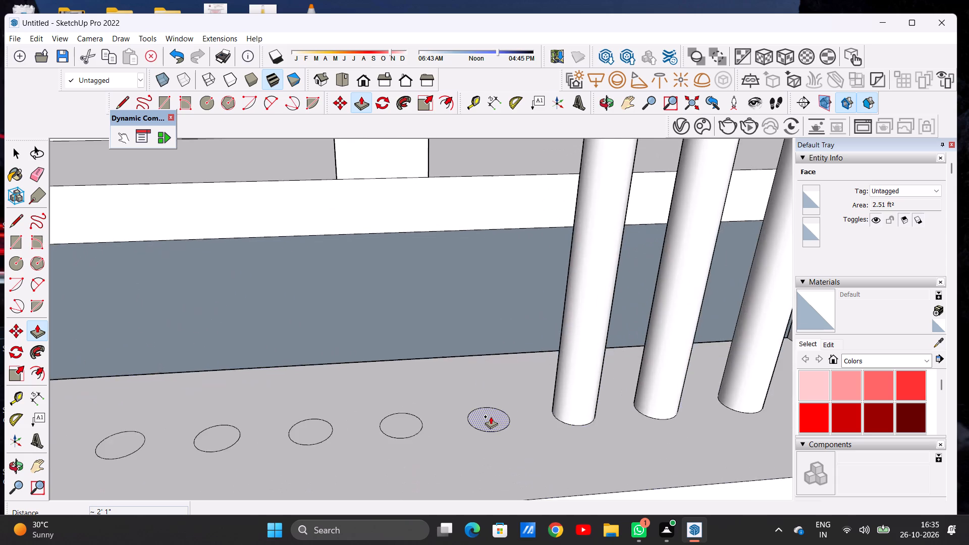
{"action": "scroll", "coordinate": [491, 416], "scroll_direction": "up", "scroll_amount": 4}
{"action": "scroll", "coordinate": [491, 416], "scroll_direction": "down", "scroll_amount": 1}
{"action": "scroll", "coordinate": [491, 416], "scroll_direction": "up", "scroll_amount": 1}
{"action": "scroll", "coordinate": [491, 416], "scroll_direction": "down", "scroll_amount": 1}
{"action": "left_click", "coordinate": [491, 416]}
{"action": "scroll", "coordinate": [478, 342], "scroll_direction": "up", "scroll_amount": 1}
{"action": "scroll", "coordinate": [478, 343], "scroll_direction": "down", "scroll_amount": 13}
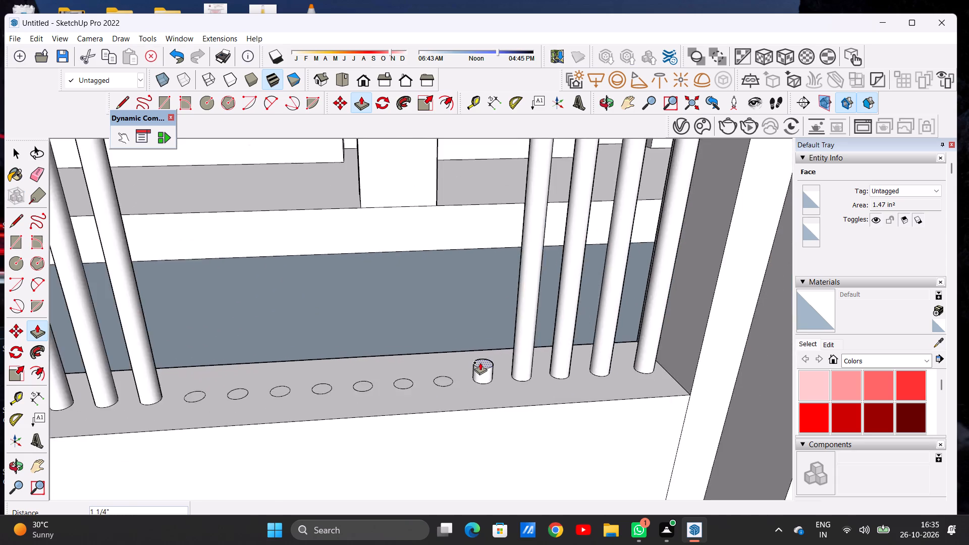
{"action": "scroll", "coordinate": [480, 362], "scroll_direction": "down", "scroll_amount": 14}
{"action": "scroll", "coordinate": [488, 283], "scroll_direction": "up", "scroll_amount": 8}
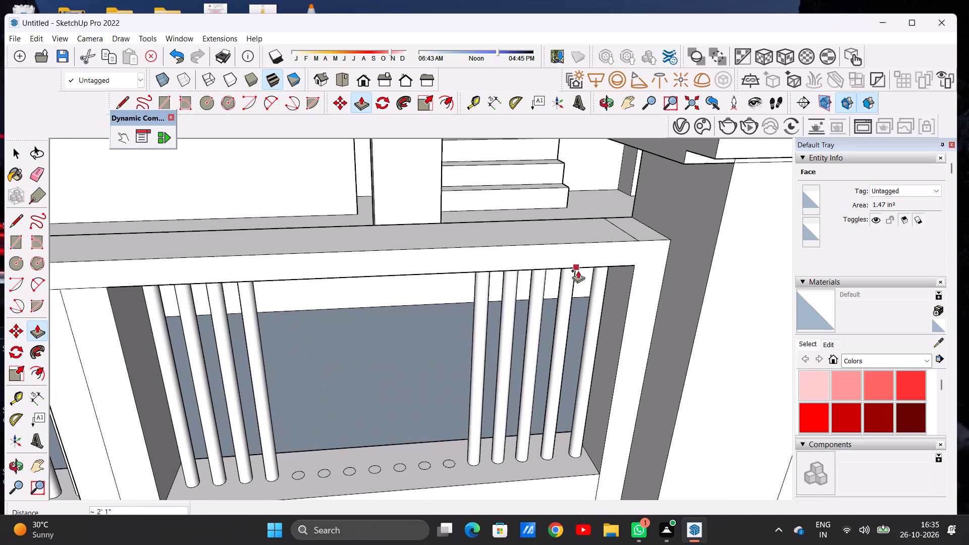
{"action": "left_click", "coordinate": [638, 266]}
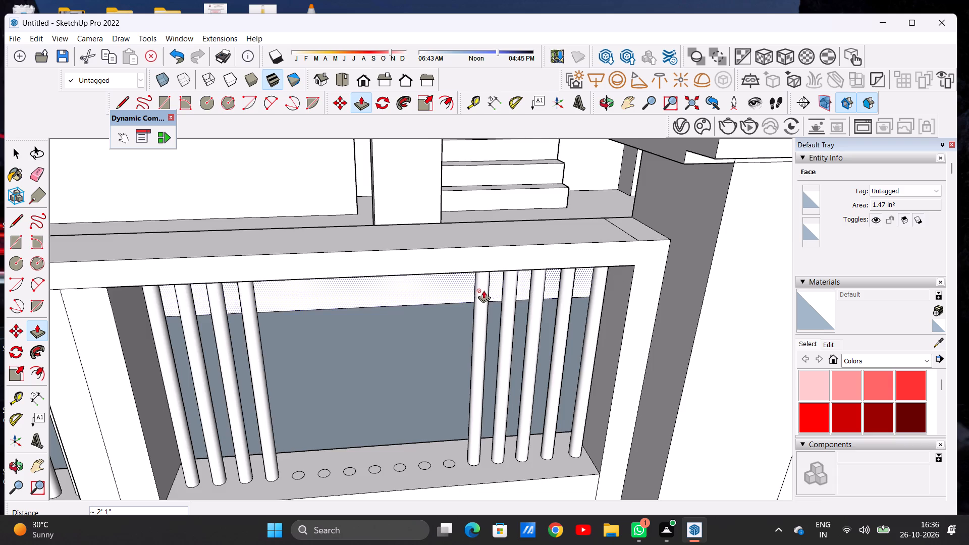
Extrude the sixth circle from the gate pillar on this panel about 2' 1" up to the top rail.
{"action": "scroll", "coordinate": [483, 290], "scroll_direction": "down", "scroll_amount": 3}
{"action": "scroll", "coordinate": [455, 458], "scroll_direction": "up", "scroll_amount": 4}
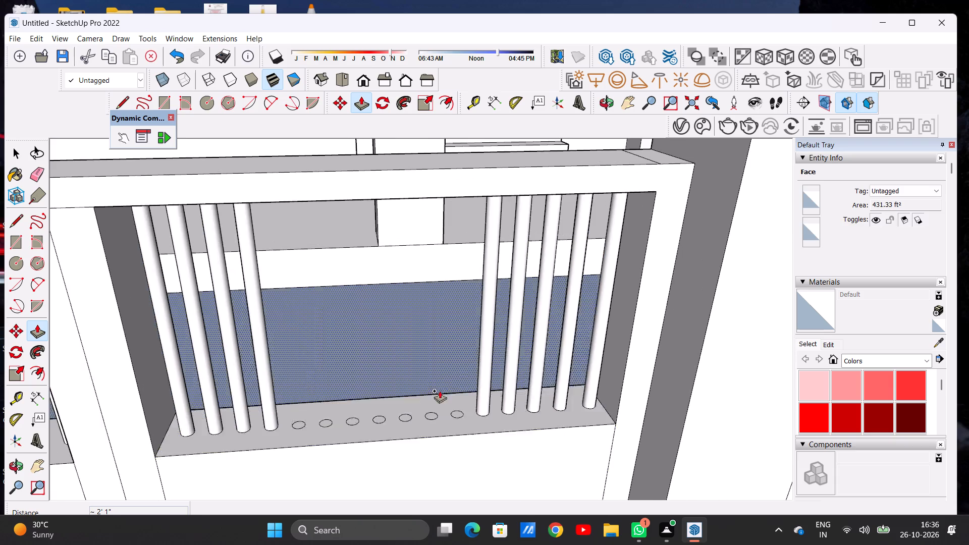
{"action": "scroll", "coordinate": [441, 391], "scroll_direction": "up", "scroll_amount": 5}
{"action": "scroll", "coordinate": [443, 391], "scroll_direction": "down", "scroll_amount": 1}
{"action": "scroll", "coordinate": [443, 391], "scroll_direction": "up", "scroll_amount": 1}
{"action": "scroll", "coordinate": [498, 469], "scroll_direction": "up", "scroll_amount": 6}
{"action": "scroll", "coordinate": [498, 470], "scroll_direction": "down", "scroll_amount": 1}
{"action": "left_click", "coordinate": [498, 470]}
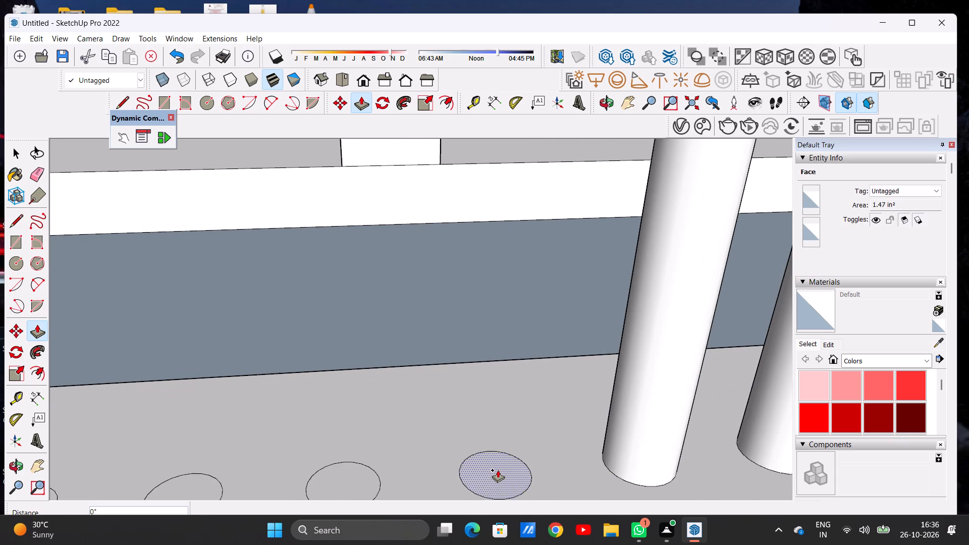
{"action": "scroll", "coordinate": [490, 396], "scroll_direction": "down", "scroll_amount": 14}
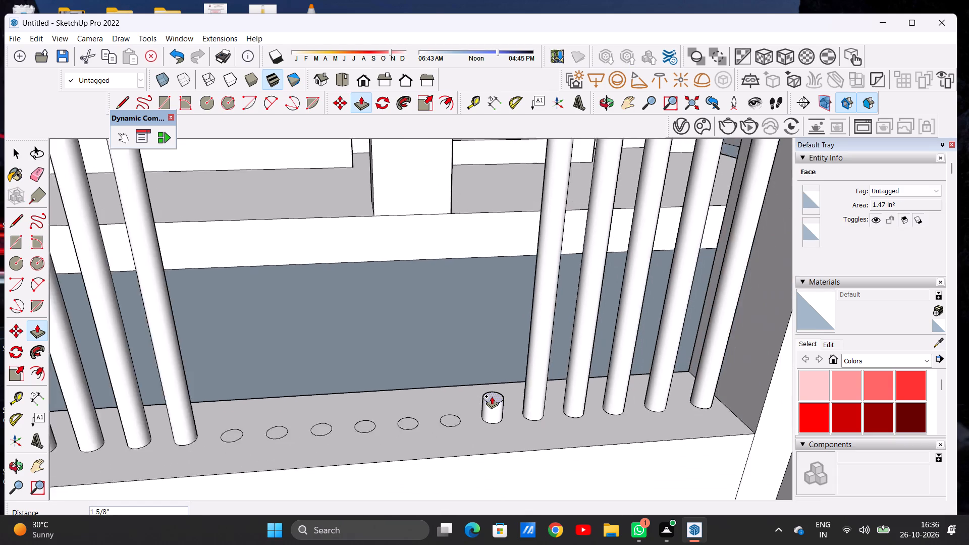
{"action": "scroll", "coordinate": [492, 396], "scroll_direction": "down", "scroll_amount": 12}
{"action": "scroll", "coordinate": [496, 310], "scroll_direction": "down", "scroll_amount": 1}
{"action": "scroll", "coordinate": [499, 304], "scroll_direction": "up", "scroll_amount": 2}
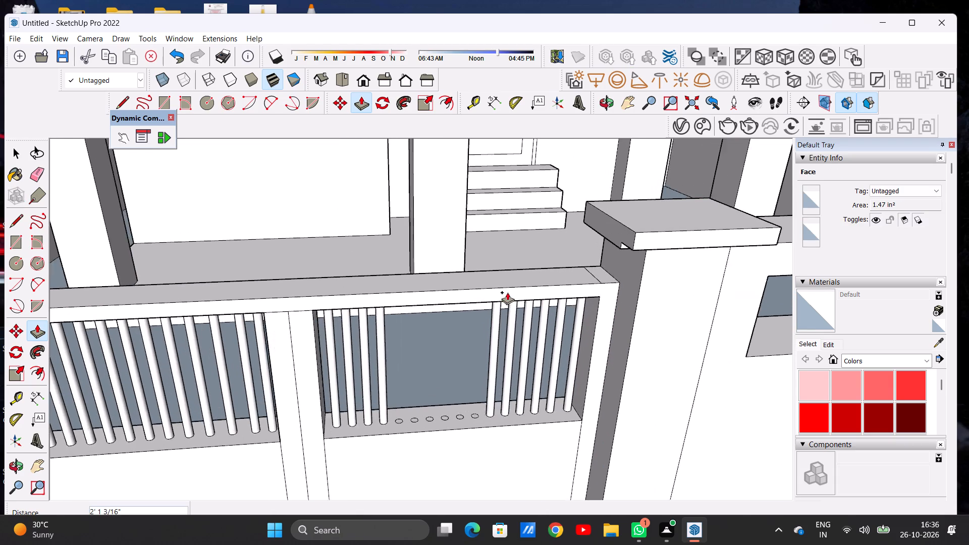
{"action": "scroll", "coordinate": [507, 292], "scroll_direction": "up", "scroll_amount": 2}
{"action": "left_click", "coordinate": [622, 296]}
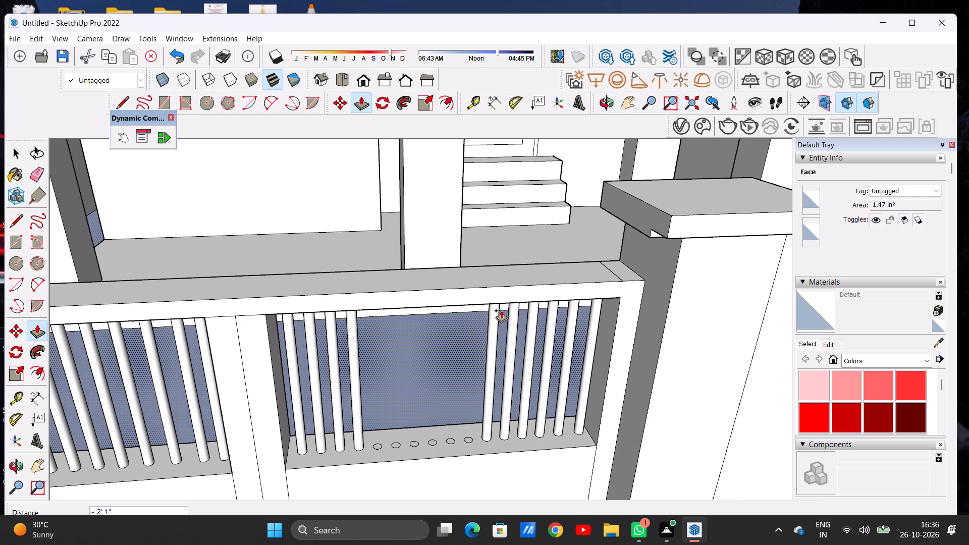
Extrude the seventh circle from the gate pillar on this panel about 2' 1" up to the top rail.
{"action": "scroll", "coordinate": [470, 427], "scroll_direction": "up", "scroll_amount": 17}
{"action": "scroll", "coordinate": [468, 448], "scroll_direction": "down", "scroll_amount": 1}
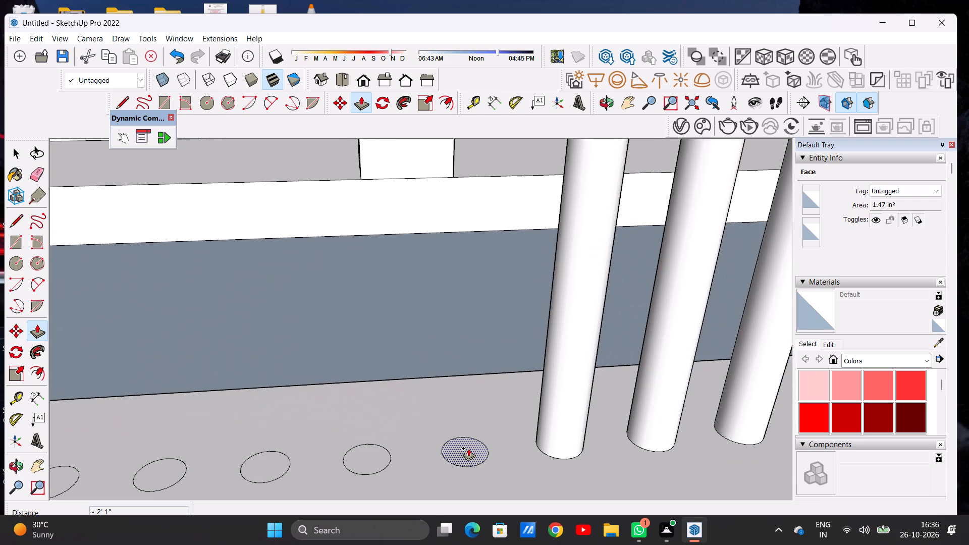
{"action": "left_click", "coordinate": [468, 448]}
{"action": "scroll", "coordinate": [455, 344], "scroll_direction": "down", "scroll_amount": 20}
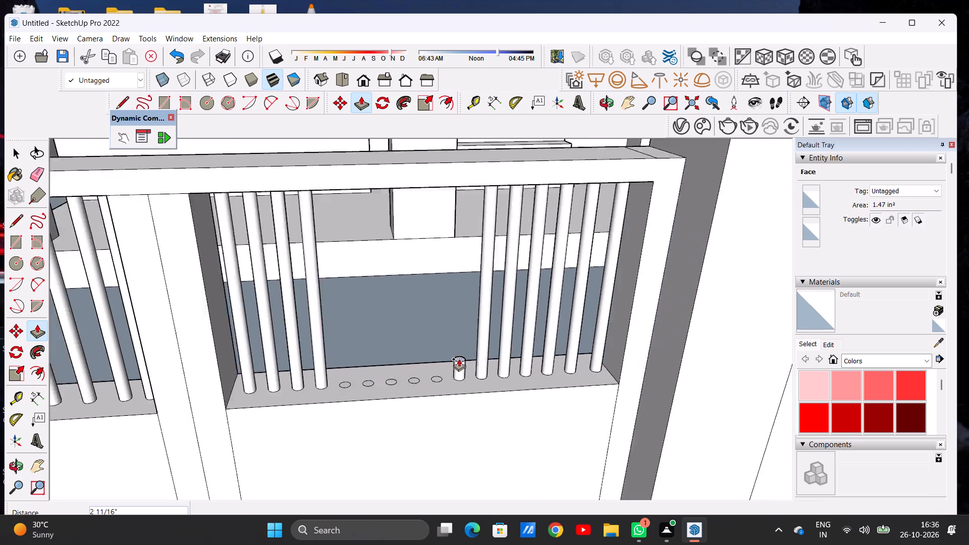
{"action": "scroll", "coordinate": [459, 359], "scroll_direction": "down", "scroll_amount": 8}
{"action": "scroll", "coordinate": [466, 292], "scroll_direction": "up", "scroll_amount": 5}
{"action": "scroll", "coordinate": [474, 299], "scroll_direction": "down", "scroll_amount": 1}
{"action": "scroll", "coordinate": [474, 299], "scroll_direction": "up", "scroll_amount": 4}
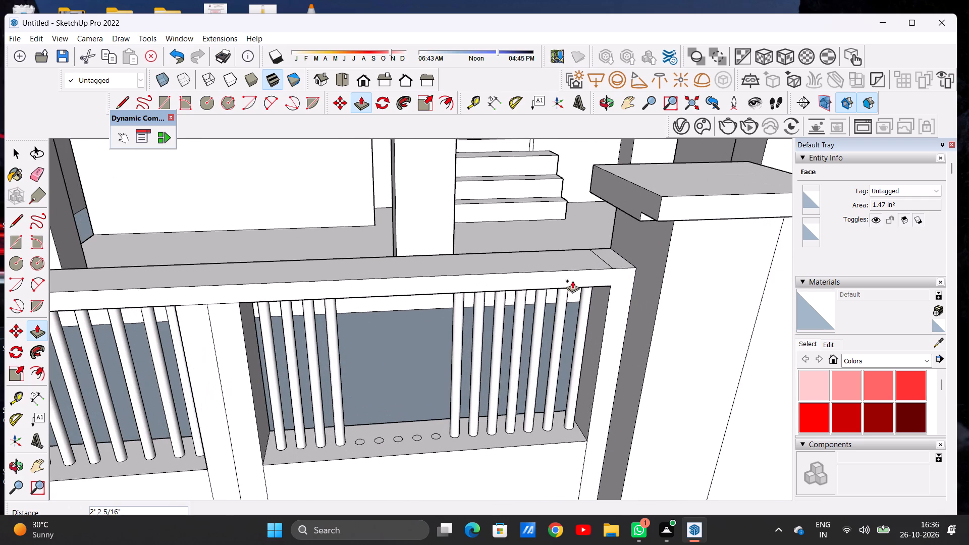
{"action": "left_click", "coordinate": [608, 284]}
Extrude the eighth circle from the gate pillar on this panel about 2' 1" up to the top rail's underside.
{"action": "scroll", "coordinate": [428, 423], "scroll_direction": "up", "scroll_amount": 9}
{"action": "scroll", "coordinate": [438, 441], "scroll_direction": "down", "scroll_amount": 1}
{"action": "scroll", "coordinate": [438, 441], "scroll_direction": "up", "scroll_amount": 4}
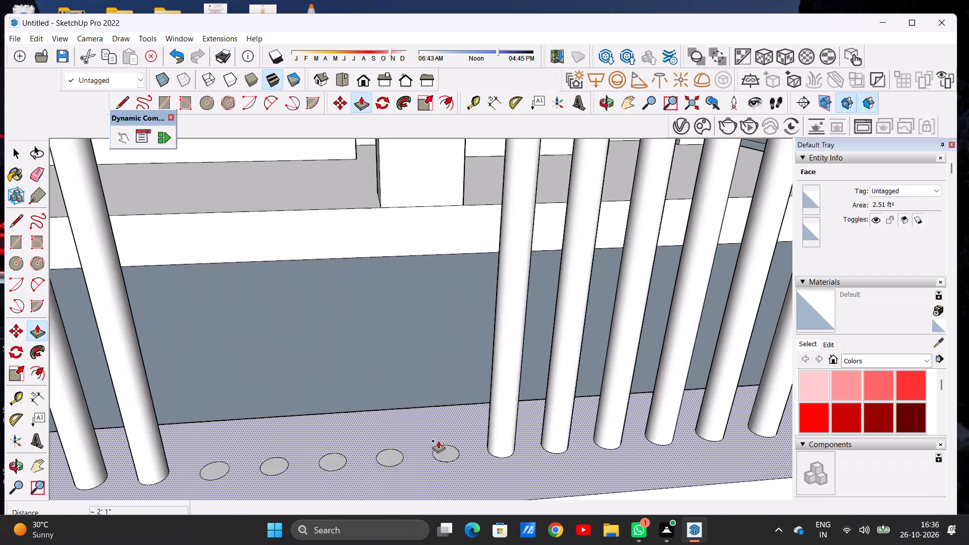
{"action": "scroll", "coordinate": [438, 441], "scroll_direction": "up", "scroll_amount": 6}
{"action": "left_click", "coordinate": [446, 446]}
{"action": "scroll", "coordinate": [446, 338], "scroll_direction": "down", "scroll_amount": 17}
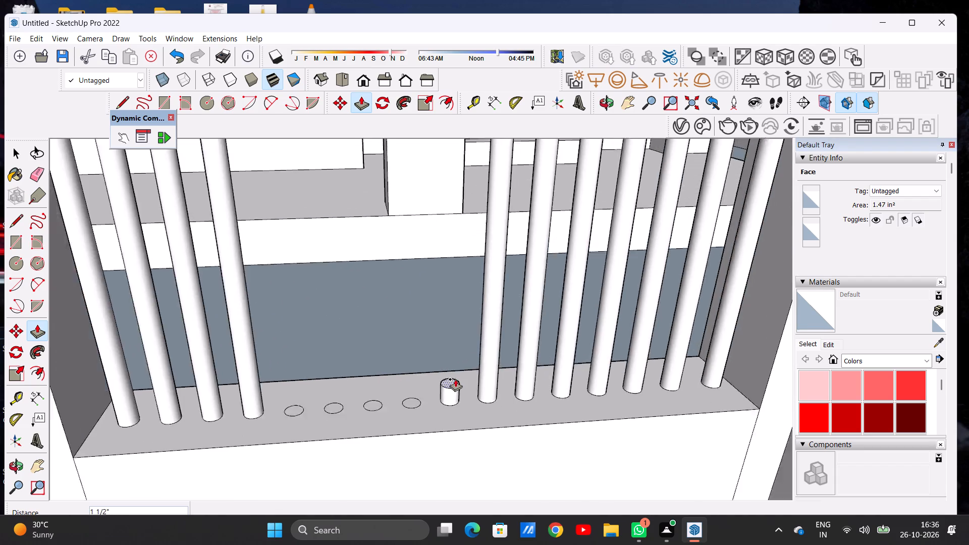
{"action": "scroll", "coordinate": [455, 379], "scroll_direction": "down", "scroll_amount": 10}
{"action": "scroll", "coordinate": [447, 277], "scroll_direction": "up", "scroll_amount": 10}
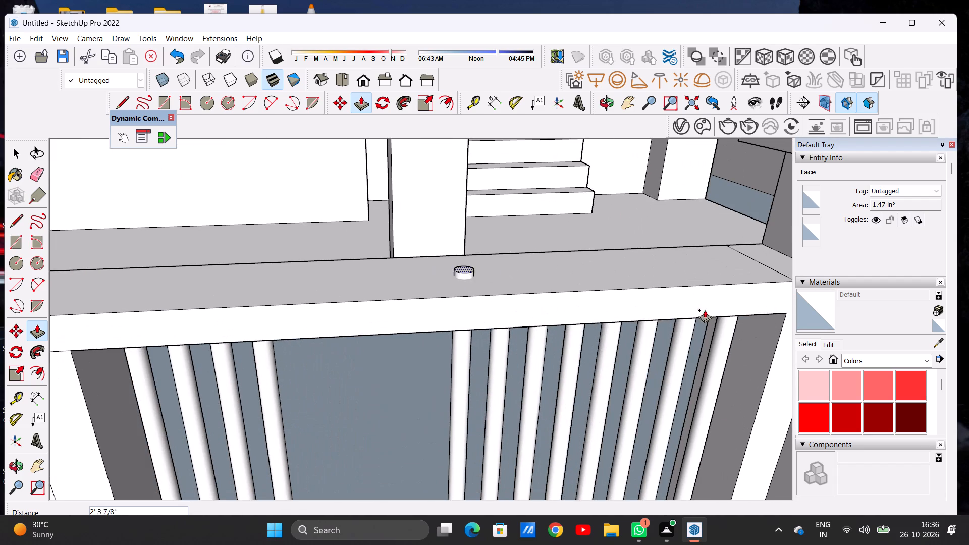
{"action": "scroll", "coordinate": [612, 314], "scroll_direction": "down", "scroll_amount": 7}
{"action": "scroll", "coordinate": [689, 322], "scroll_direction": "up", "scroll_amount": 6}
{"action": "left_click", "coordinate": [720, 307]}
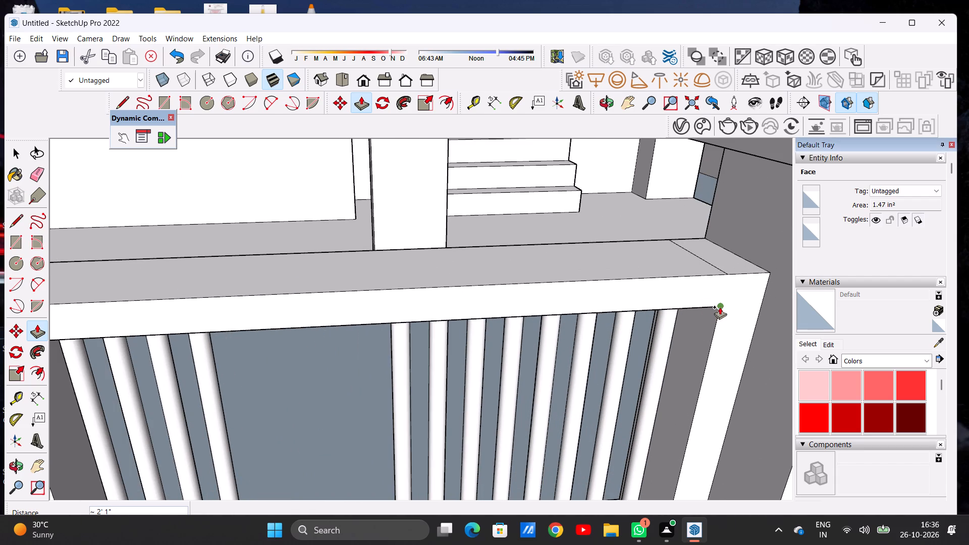
Extrude the ninth circle from the gate pillar on this panel about 2' 1" up to the top rail.
{"action": "scroll", "coordinate": [461, 253], "scroll_direction": "down", "scroll_amount": 6}
{"action": "scroll", "coordinate": [425, 405], "scroll_direction": "up", "scroll_amount": 7}
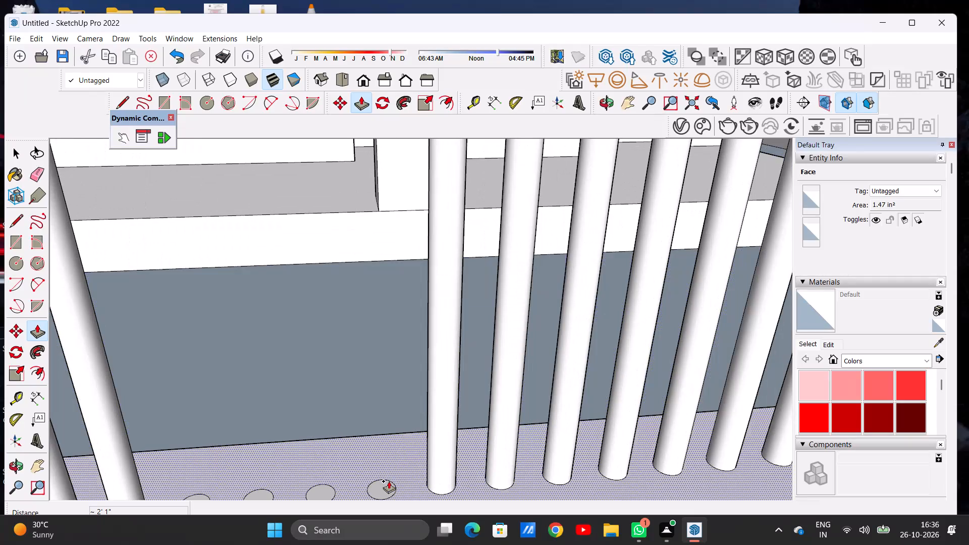
{"action": "left_click", "coordinate": [387, 483]}
{"action": "scroll", "coordinate": [391, 403], "scroll_direction": "down", "scroll_amount": 13}
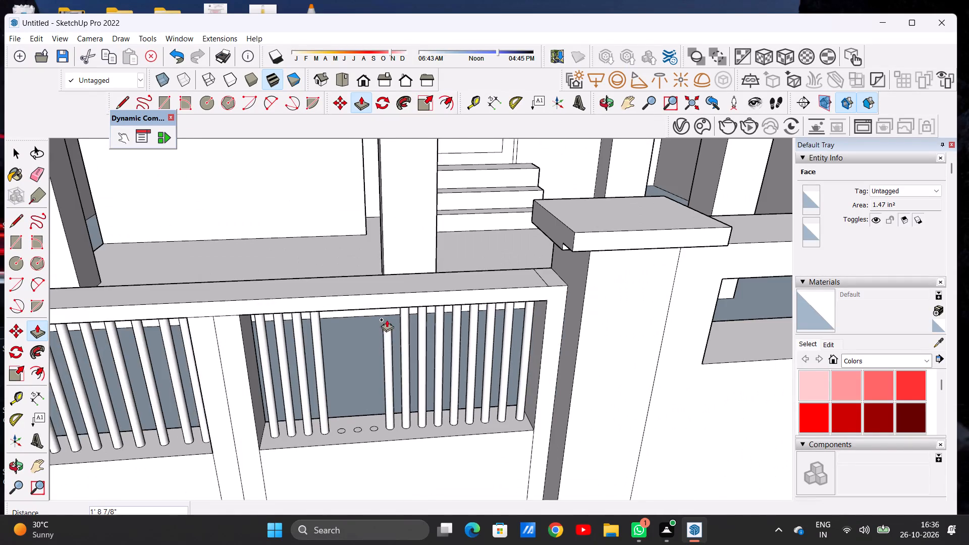
{"action": "scroll", "coordinate": [388, 307], "scroll_direction": "up", "scroll_amount": 2}
{"action": "scroll", "coordinate": [389, 303], "scroll_direction": "down", "scroll_amount": 1}
{"action": "scroll", "coordinate": [389, 303], "scroll_direction": "up", "scroll_amount": 3}
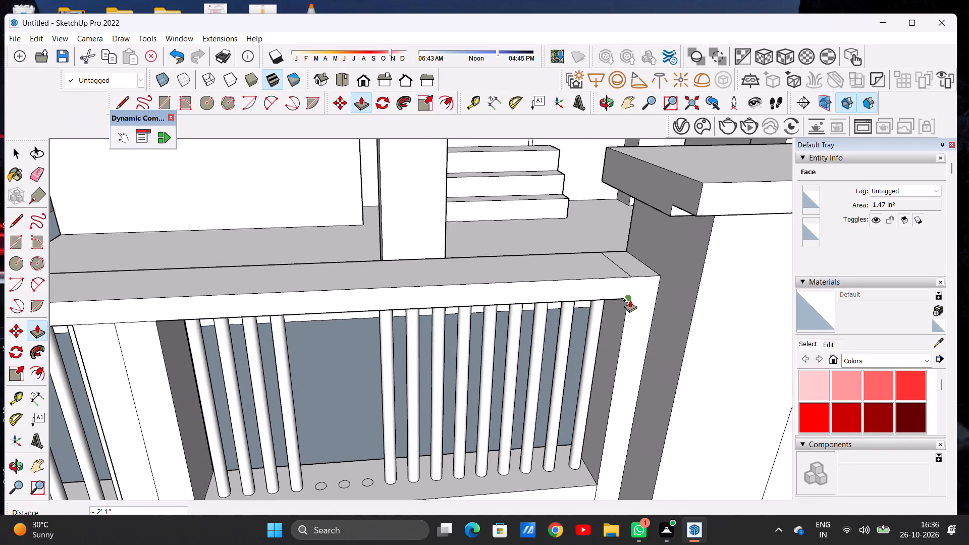
{"action": "left_click", "coordinate": [630, 300]}
Extrude the tenth circle from the gate pillar on this panel about 2' 1" up to the top rail.
{"action": "scroll", "coordinate": [499, 281], "scroll_direction": "down", "scroll_amount": 5}
{"action": "scroll", "coordinate": [393, 412], "scroll_direction": "up", "scroll_amount": 15}
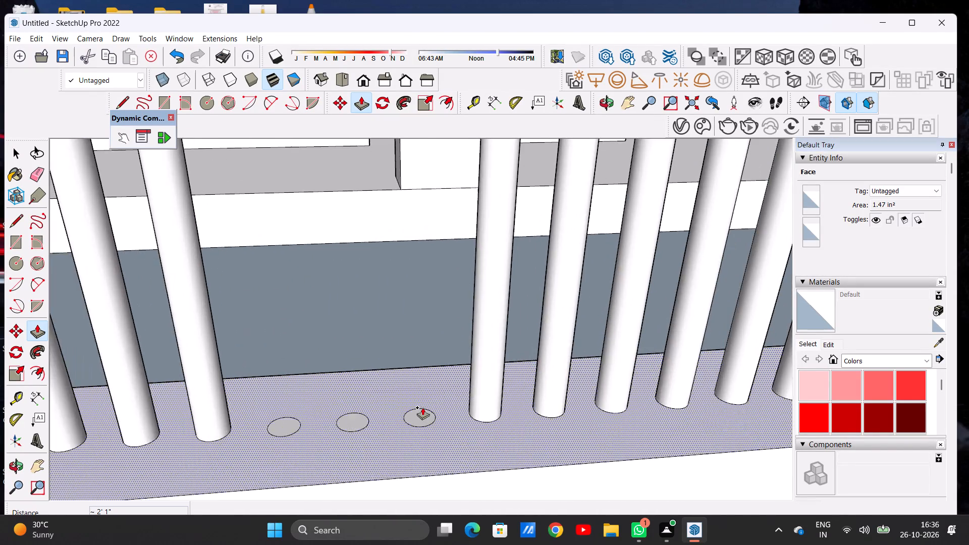
{"action": "scroll", "coordinate": [422, 407], "scroll_direction": "up", "scroll_amount": 4}
{"action": "left_click", "coordinate": [423, 412]}
{"action": "scroll", "coordinate": [432, 345], "scroll_direction": "down", "scroll_amount": 15}
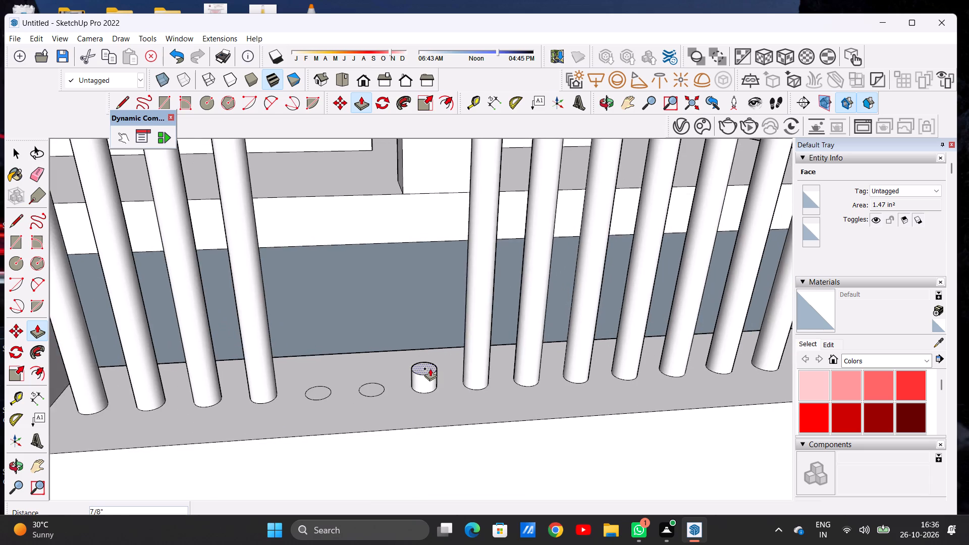
{"action": "scroll", "coordinate": [430, 368], "scroll_direction": "down", "scroll_amount": 11}
{"action": "scroll", "coordinate": [437, 268], "scroll_direction": "up", "scroll_amount": 11}
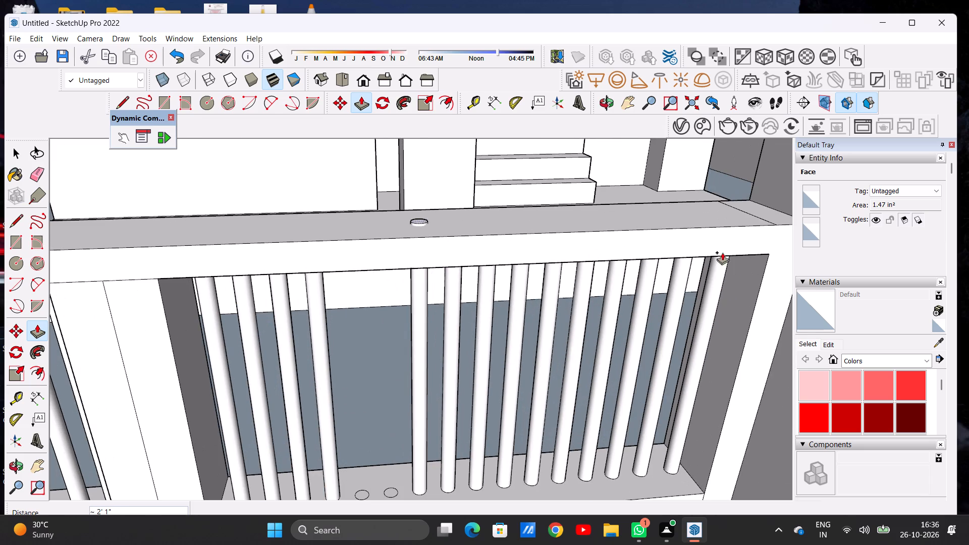
{"action": "left_click", "coordinate": [767, 257]}
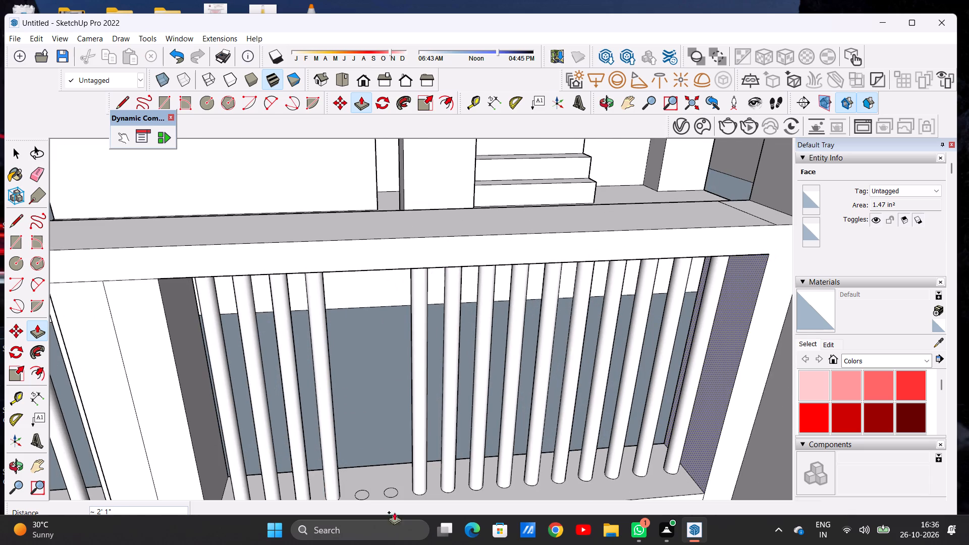
Extrude the eleventh circle from the gate pillar on this panel about 2' 1" up to the top rail.
{"action": "scroll", "coordinate": [394, 398], "scroll_direction": "down", "scroll_amount": 6}
{"action": "scroll", "coordinate": [402, 439], "scroll_direction": "up", "scroll_amount": 17}
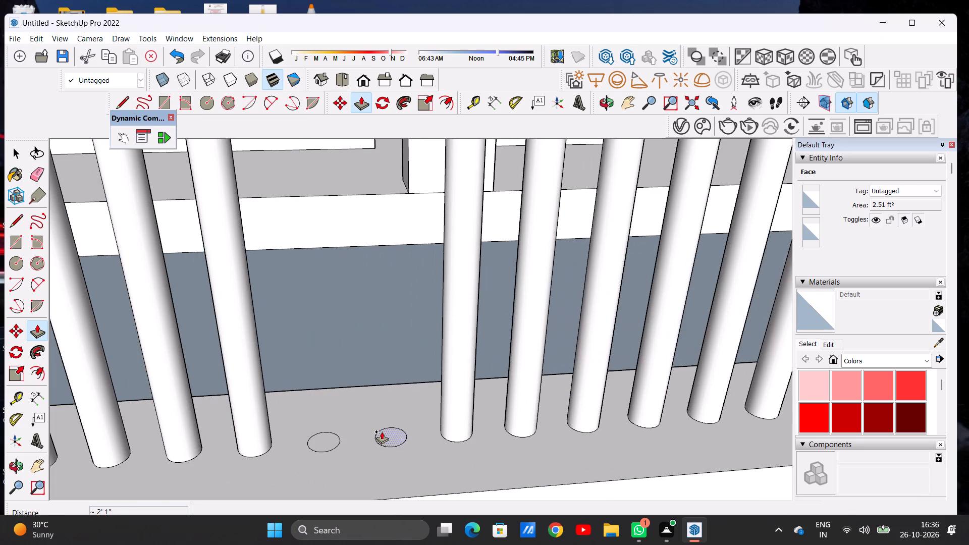
{"action": "left_click", "coordinate": [396, 432]}
{"action": "scroll", "coordinate": [392, 374], "scroll_direction": "down", "scroll_amount": 13}
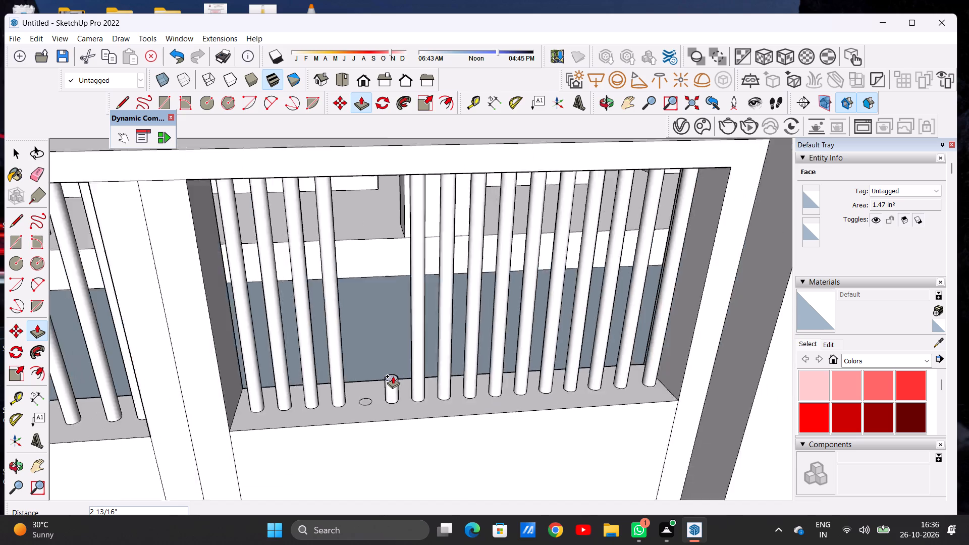
{"action": "scroll", "coordinate": [393, 376], "scroll_direction": "down", "scroll_amount": 11}
{"action": "scroll", "coordinate": [399, 305], "scroll_direction": "up", "scroll_amount": 3}
{"action": "scroll", "coordinate": [399, 305], "scroll_direction": "down", "scroll_amount": 1}
{"action": "scroll", "coordinate": [399, 305], "scroll_direction": "up", "scroll_amount": 7}
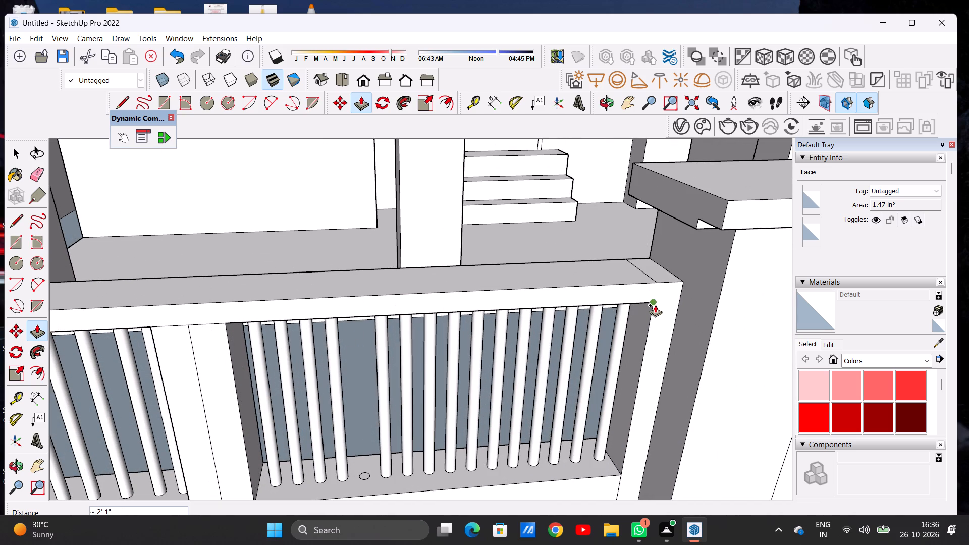
{"action": "left_click", "coordinate": [655, 305]}
Extrude the twelfth circle from the gate pillar on this panel, the last flat one, about 2' 1" up to the top rail.
{"action": "scroll", "coordinate": [439, 282], "scroll_direction": "down", "scroll_amount": 6}
{"action": "scroll", "coordinate": [368, 420], "scroll_direction": "up", "scroll_amount": 11}
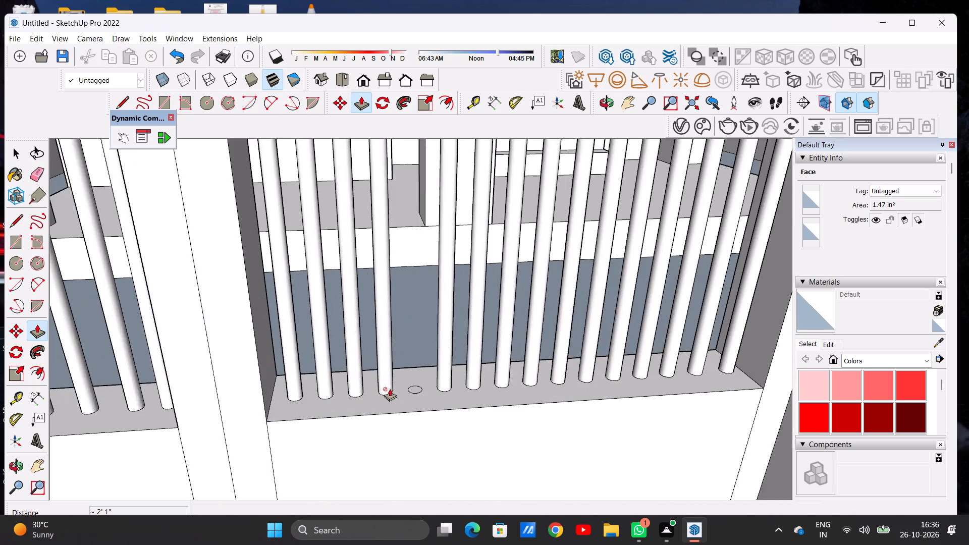
{"action": "scroll", "coordinate": [408, 385], "scroll_direction": "up", "scroll_amount": 2}
{"action": "scroll", "coordinate": [408, 385], "scroll_direction": "down", "scroll_amount": 1}
{"action": "scroll", "coordinate": [408, 385], "scroll_direction": "up", "scroll_amount": 9}
{"action": "left_click", "coordinate": [420, 396]}
{"action": "scroll", "coordinate": [416, 344], "scroll_direction": "down", "scroll_amount": 2}
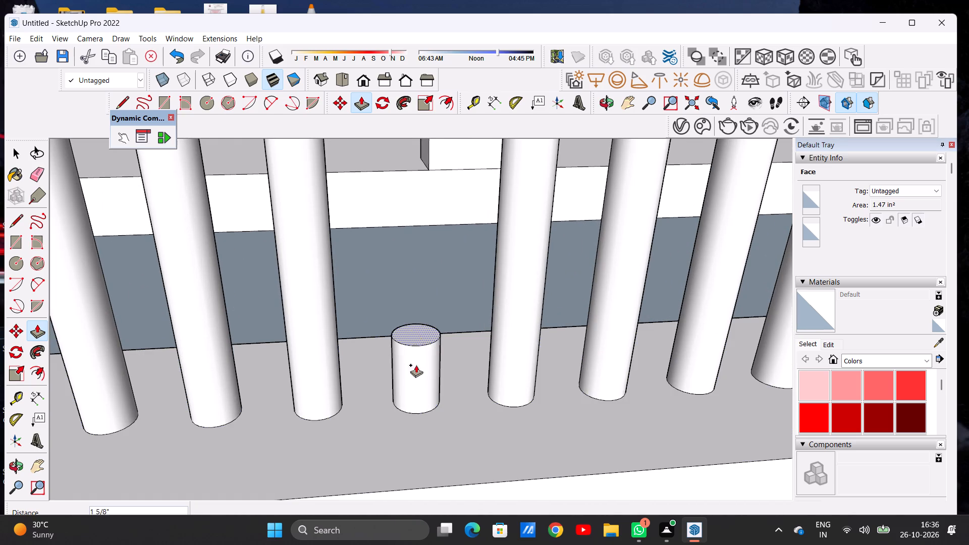
{"action": "scroll", "coordinate": [416, 365], "scroll_direction": "down", "scroll_amount": 20}
{"action": "scroll", "coordinate": [416, 365], "scroll_direction": "down", "scroll_amount": 2}
{"action": "scroll", "coordinate": [414, 282], "scroll_direction": "up", "scroll_amount": 6}
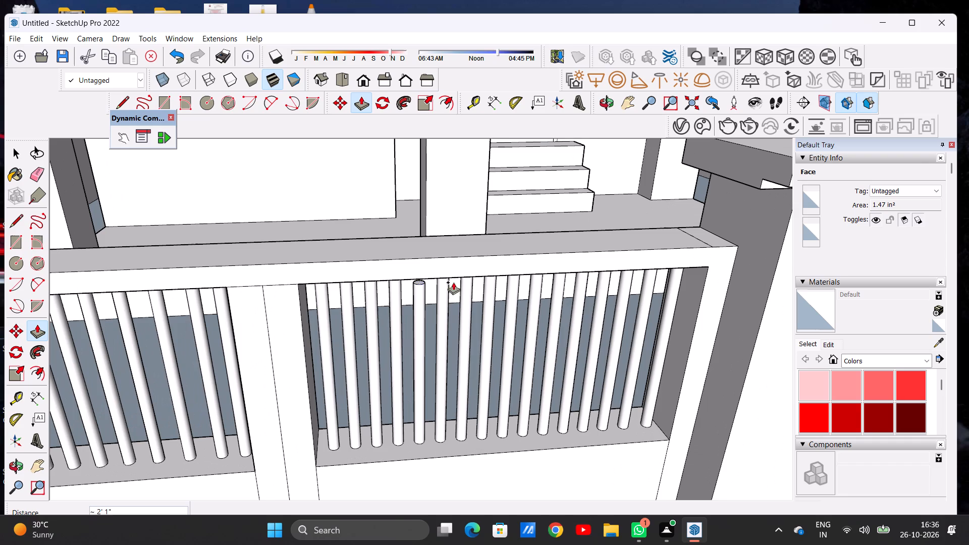
{"action": "left_click", "coordinate": [708, 268]}
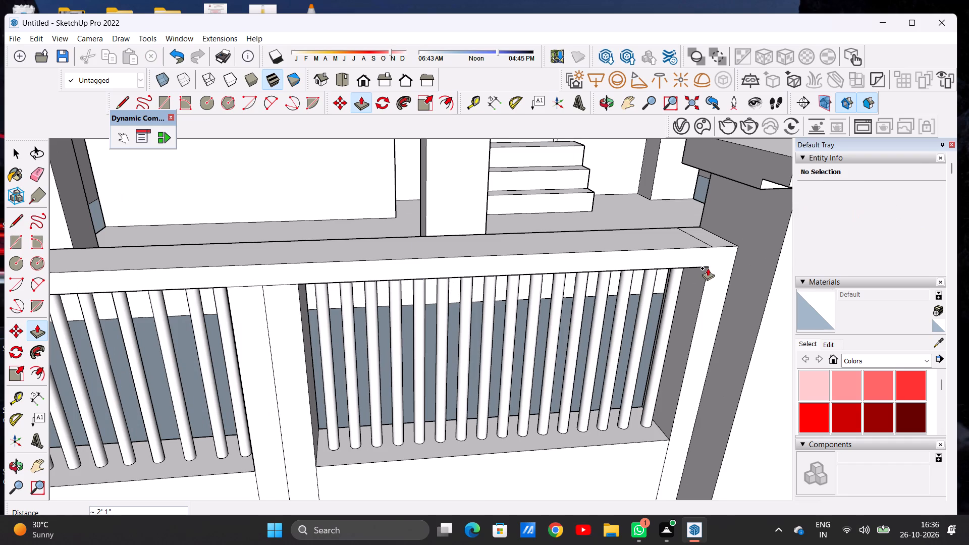
{"action": "key", "text": "space"}
Examine the two-leaf gate and its round bars between the pillars from several angles.
{"action": "scroll", "coordinate": [347, 366], "scroll_direction": "down", "scroll_amount": 19}
{"action": "middle_click_drag", "start_coordinate": [357, 402], "coordinate": [338, 327]}
{"action": "scroll", "coordinate": [378, 335], "scroll_direction": "up", "scroll_amount": 7}
{"action": "middle_click_drag", "start_coordinate": [361, 343], "coordinate": [196, 346]}
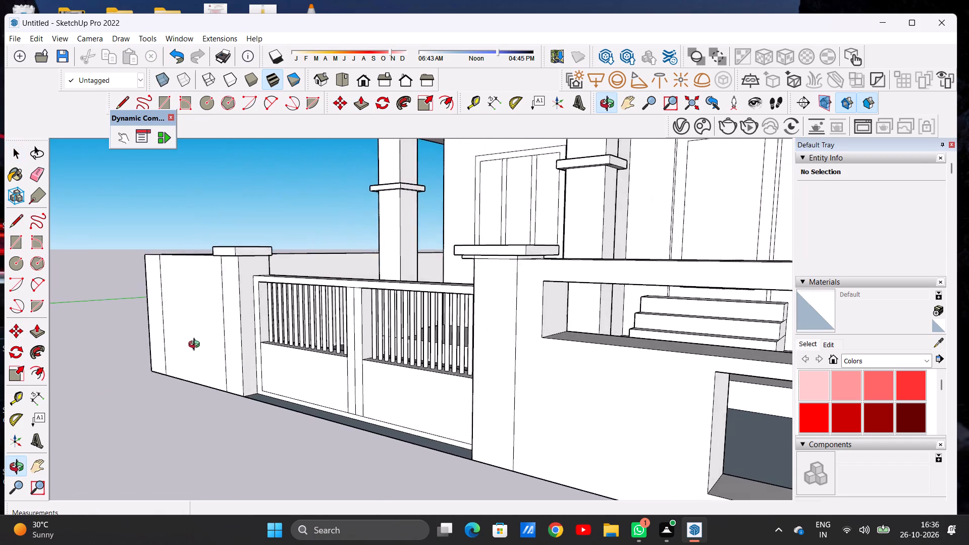
{"action": "middle_click_drag", "start_coordinate": [196, 346], "coordinate": [303, 347]}
{"action": "middle_click_drag", "start_coordinate": [316, 347], "coordinate": [325, 347]}
{"action": "middle_click", "coordinate": [354, 347]}
{"action": "scroll", "coordinate": [362, 349], "scroll_direction": "up", "scroll_amount": 1}
{"action": "scroll", "coordinate": [414, 346], "scroll_direction": "down", "scroll_amount": 7}
{"action": "scroll", "coordinate": [347, 333], "scroll_direction": "up", "scroll_amount": 7}
{"action": "middle_click_drag", "start_coordinate": [356, 342], "coordinate": [376, 342]}
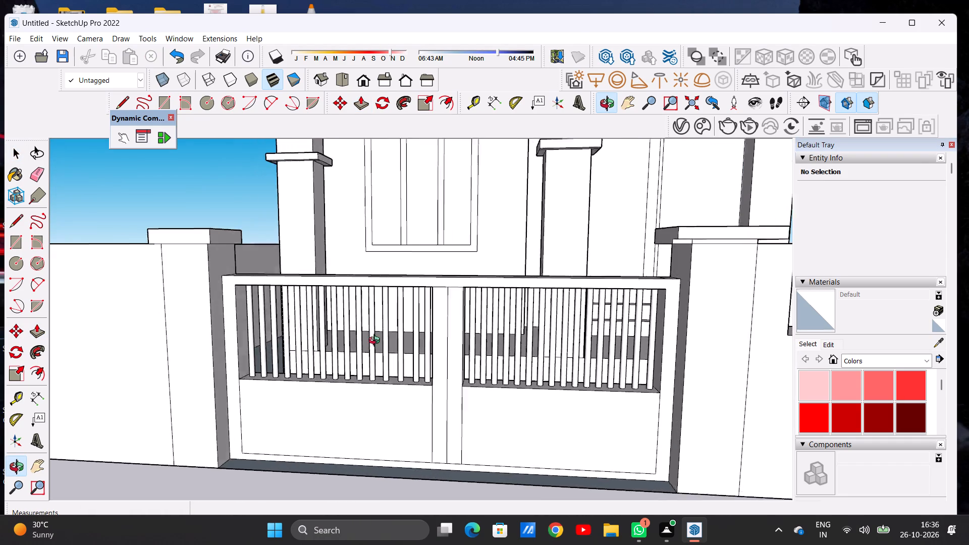
{"action": "middle_click_drag", "start_coordinate": [376, 342], "coordinate": [395, 341]}
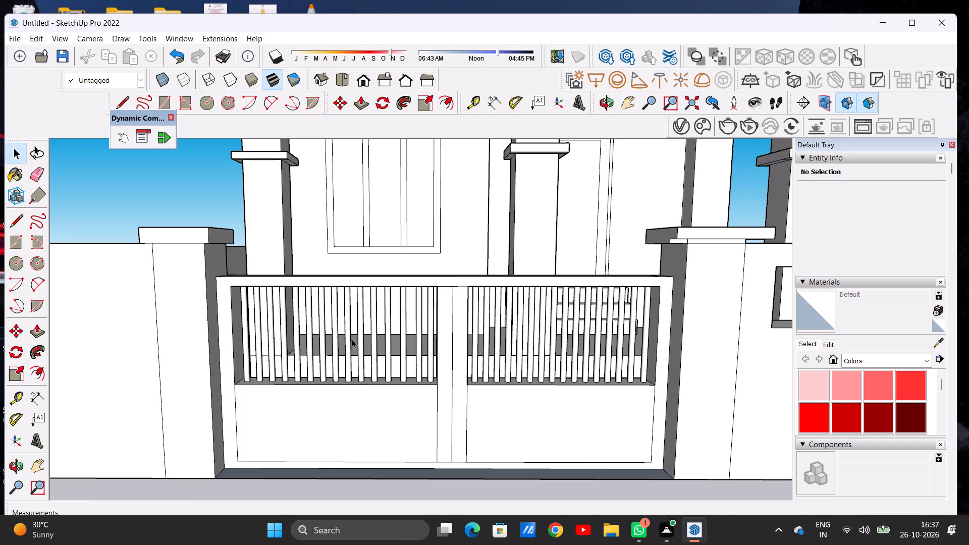
{"action": "scroll", "coordinate": [925, 541], "scroll_direction": "up", "scroll_amount": 1}
Review the house's front elevation, including the porch columns, entrance steps and door.
{"action": "right_click", "coordinate": [924, 541]}
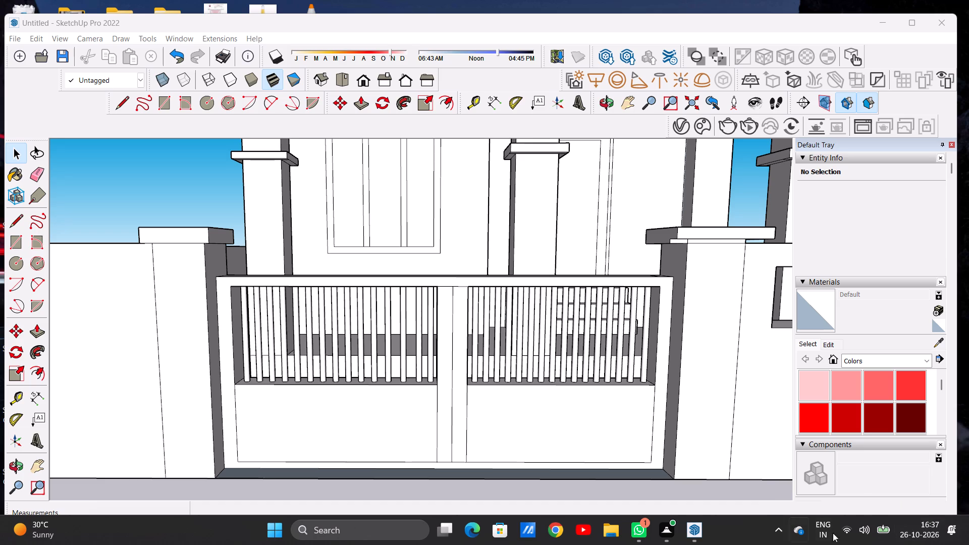
{"action": "scroll", "coordinate": [425, 351], "scroll_direction": "down", "scroll_amount": 11}
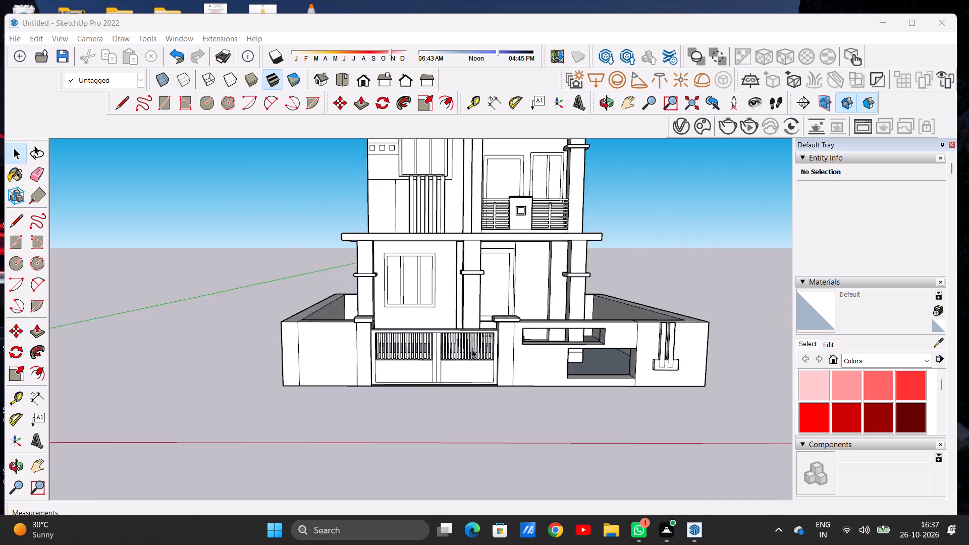
{"action": "scroll", "coordinate": [472, 349], "scroll_direction": "down", "scroll_amount": 11}
{"action": "scroll", "coordinate": [503, 288], "scroll_direction": "up", "scroll_amount": 6}
{"action": "middle_click_drag", "start_coordinate": [526, 348], "coordinate": [475, 356]}
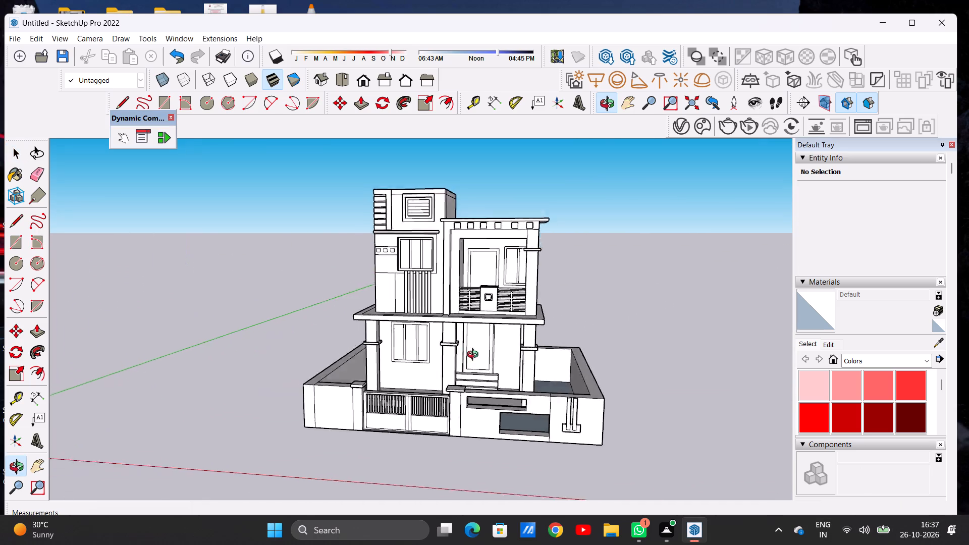
{"action": "middle_click_drag", "start_coordinate": [475, 356], "coordinate": [477, 423]}
{"action": "scroll", "coordinate": [477, 423], "scroll_direction": "down", "scroll_amount": 1}
{"action": "scroll", "coordinate": [478, 407], "scroll_direction": "up", "scroll_amount": 13}
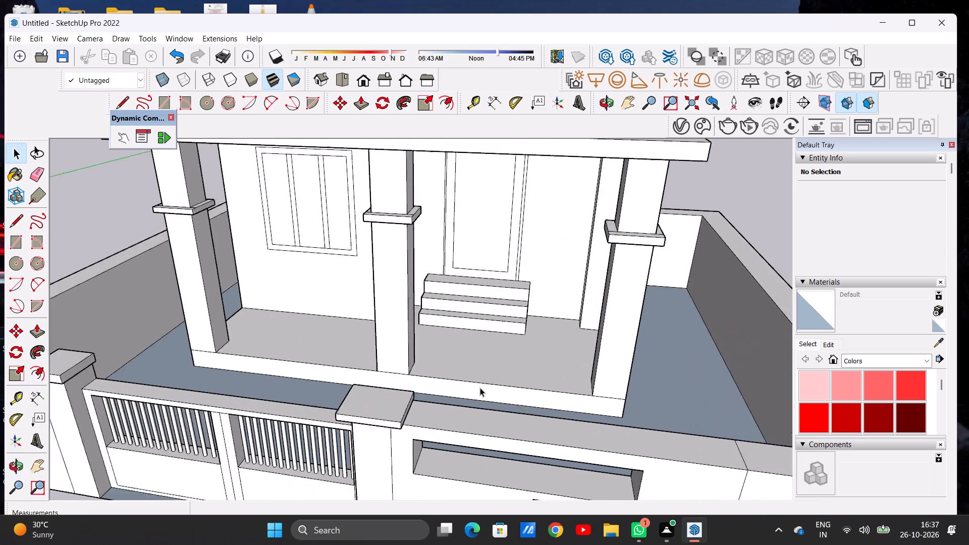
{"action": "scroll", "coordinate": [480, 388], "scroll_direction": "up", "scroll_amount": 1}
{"action": "scroll", "coordinate": [480, 388], "scroll_direction": "down", "scroll_amount": 16}
{"action": "middle_click_drag", "start_coordinate": [486, 412], "coordinate": [501, 351]}
{"action": "scroll", "coordinate": [501, 351], "scroll_direction": "up", "scroll_amount": 1}
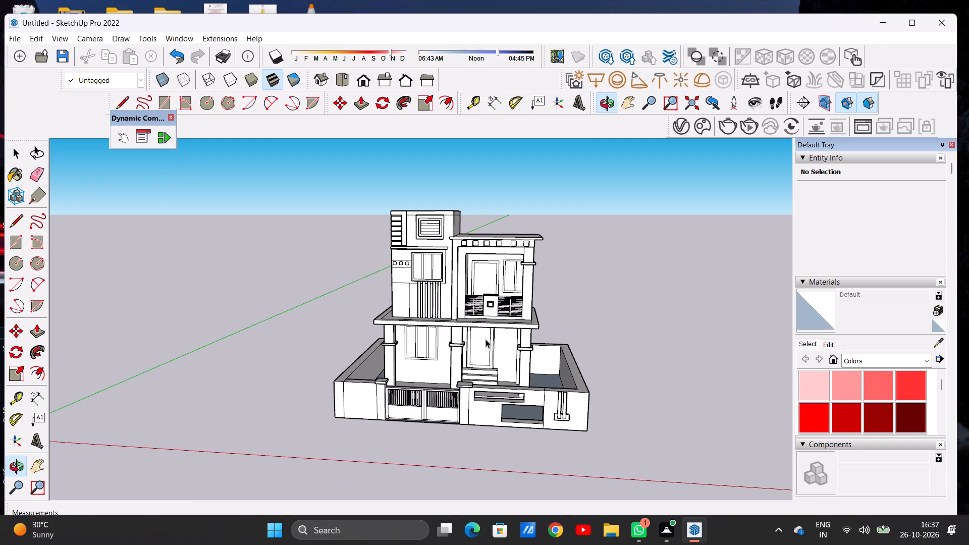
{"action": "scroll", "coordinate": [486, 340], "scroll_direction": "up", "scroll_amount": 3}
{"action": "scroll", "coordinate": [486, 341], "scroll_direction": "down", "scroll_amount": 1}
{"action": "scroll", "coordinate": [489, 343], "scroll_direction": "up", "scroll_amount": 10}
{"action": "middle_click_drag", "start_coordinate": [496, 354], "coordinate": [441, 353]}
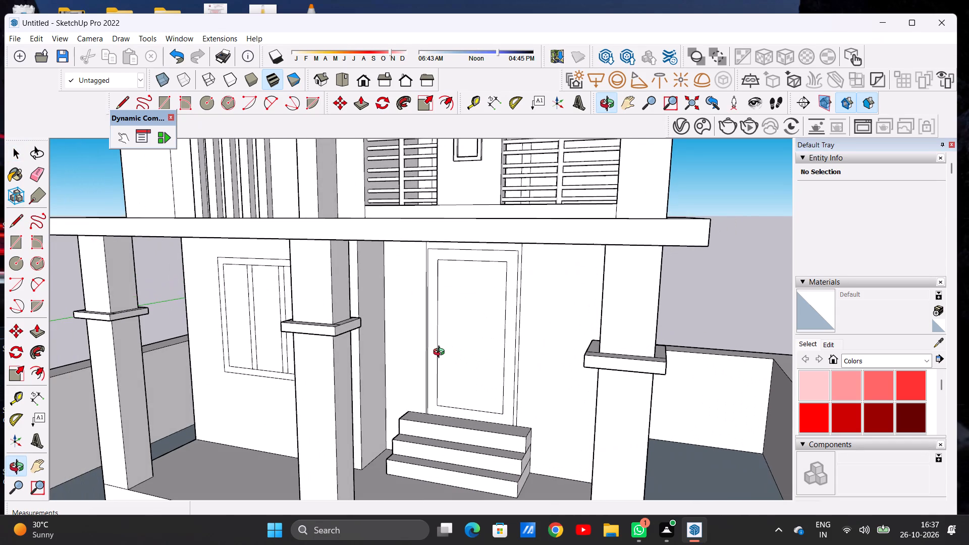
{"action": "middle_click_drag", "start_coordinate": [441, 353], "coordinate": [483, 343]}
{"action": "scroll", "coordinate": [481, 343], "scroll_direction": "up", "scroll_amount": 1}
{"action": "scroll", "coordinate": [473, 338], "scroll_direction": "down", "scroll_amount": 11}
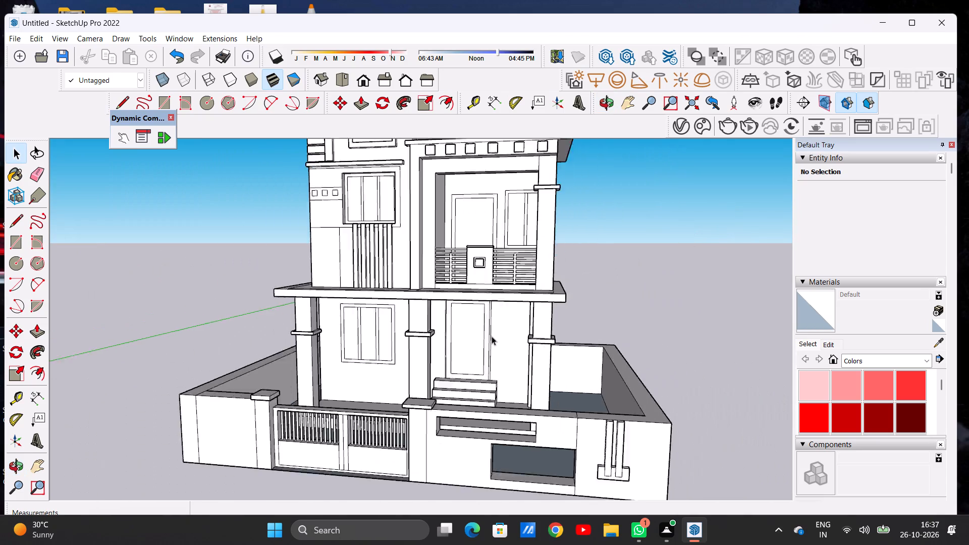
{"action": "scroll", "coordinate": [492, 336], "scroll_direction": "down", "scroll_amount": 5}
{"action": "scroll", "coordinate": [472, 358], "scroll_direction": "up", "scroll_amount": 6}
{"action": "scroll", "coordinate": [477, 345], "scroll_direction": "down", "scroll_amount": 5}
{"action": "scroll", "coordinate": [456, 372], "scroll_direction": "up", "scroll_amount": 6}
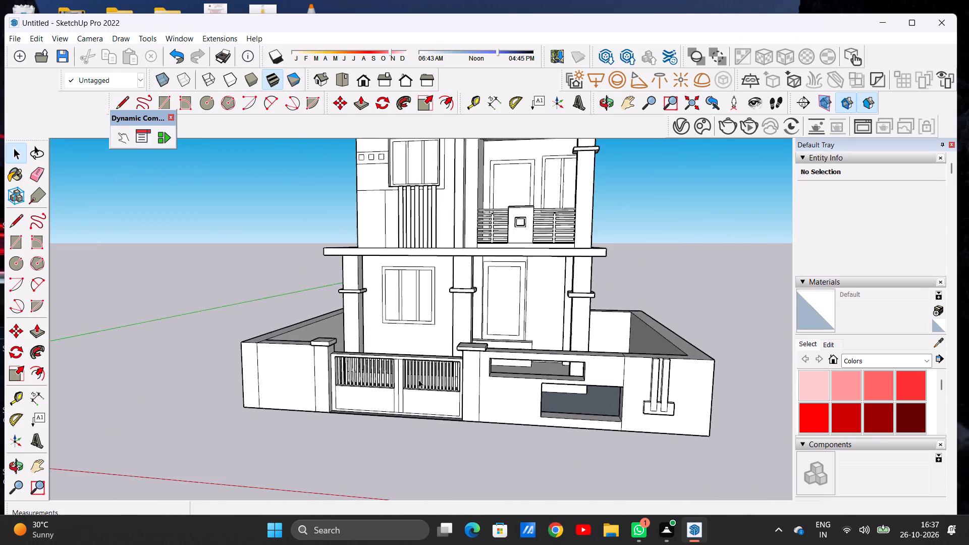
Inspect the gate leaves, pillars and front compound wall from low and raised viewpoints.
{"action": "scroll", "coordinate": [418, 379], "scroll_direction": "up", "scroll_amount": 13}
{"action": "scroll", "coordinate": [404, 370], "scroll_direction": "down", "scroll_amount": 5}
{"action": "middle_click_drag", "start_coordinate": [384, 389], "coordinate": [443, 357]}
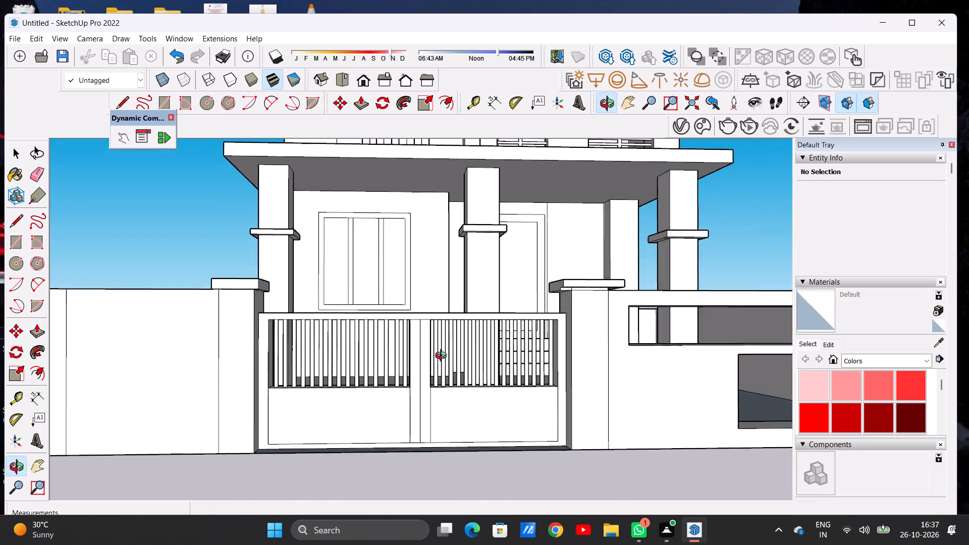
{"action": "middle_click_drag", "start_coordinate": [443, 357], "coordinate": [421, 372]}
{"action": "scroll", "coordinate": [420, 348], "scroll_direction": "up", "scroll_amount": 6}
{"action": "middle_click_drag", "start_coordinate": [413, 317], "coordinate": [413, 338]}
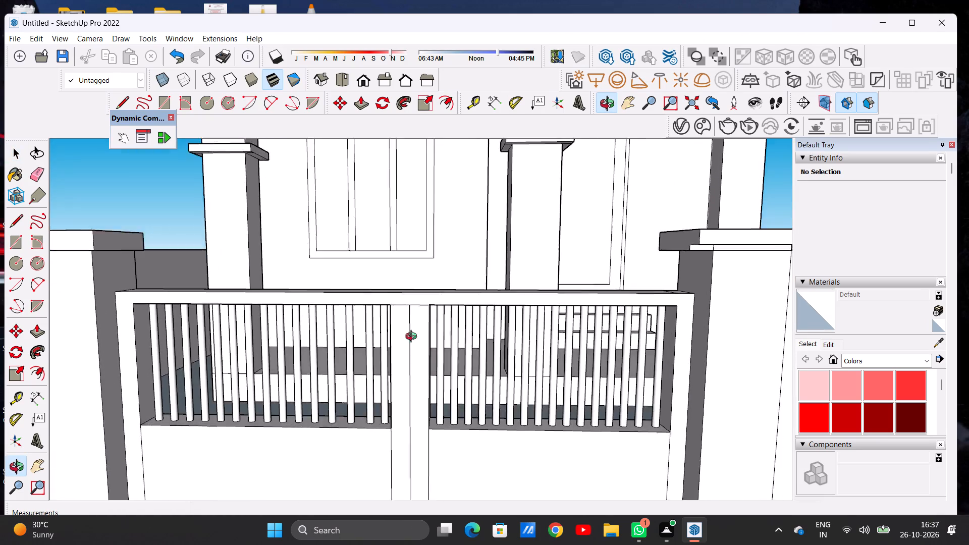
{"action": "middle_click_drag", "start_coordinate": [413, 338], "coordinate": [413, 379]}
{"action": "scroll", "coordinate": [413, 374], "scroll_direction": "up", "scroll_amount": 1}
{"action": "scroll", "coordinate": [415, 351], "scroll_direction": "down", "scroll_amount": 8}
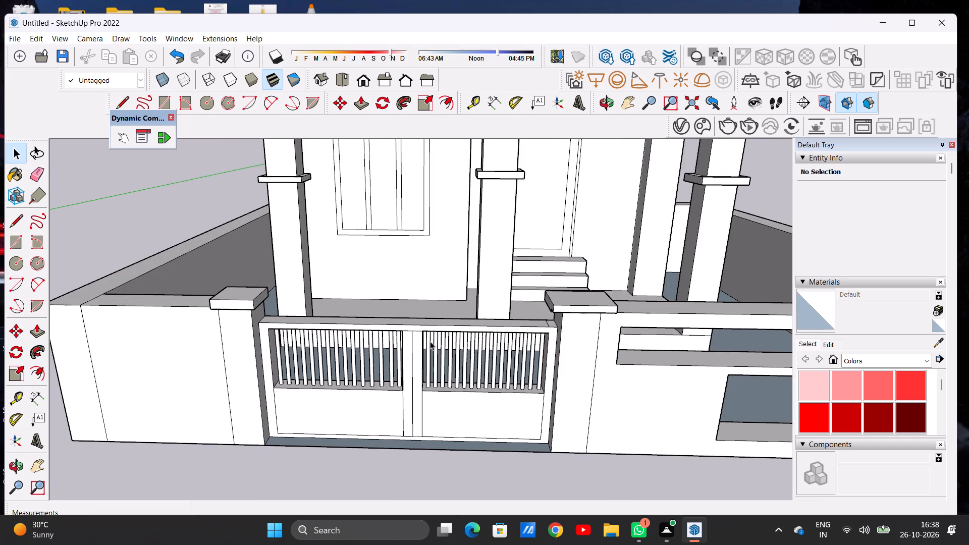
{"action": "scroll", "coordinate": [430, 341], "scroll_direction": "down", "scroll_amount": 6}
{"action": "middle_click_drag", "start_coordinate": [455, 373], "coordinate": [455, 320]}
{"action": "scroll", "coordinate": [461, 335], "scroll_direction": "up", "scroll_amount": 2}
{"action": "scroll", "coordinate": [461, 335], "scroll_direction": "down", "scroll_amount": 1}
{"action": "scroll", "coordinate": [461, 335], "scroll_direction": "up", "scroll_amount": 1}
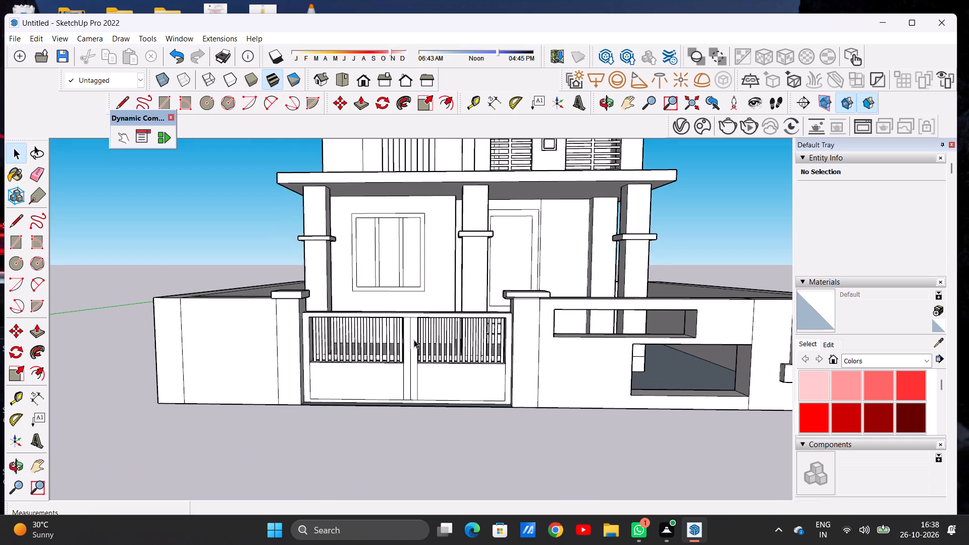
{"action": "scroll", "coordinate": [347, 356], "scroll_direction": "down", "scroll_amount": 8}
{"action": "scroll", "coordinate": [352, 362], "scroll_direction": "up", "scroll_amount": 1}
{"action": "scroll", "coordinate": [352, 362], "scroll_direction": "down", "scroll_amount": 3}
{"action": "scroll", "coordinate": [491, 296], "scroll_direction": "up", "scroll_amount": 4}
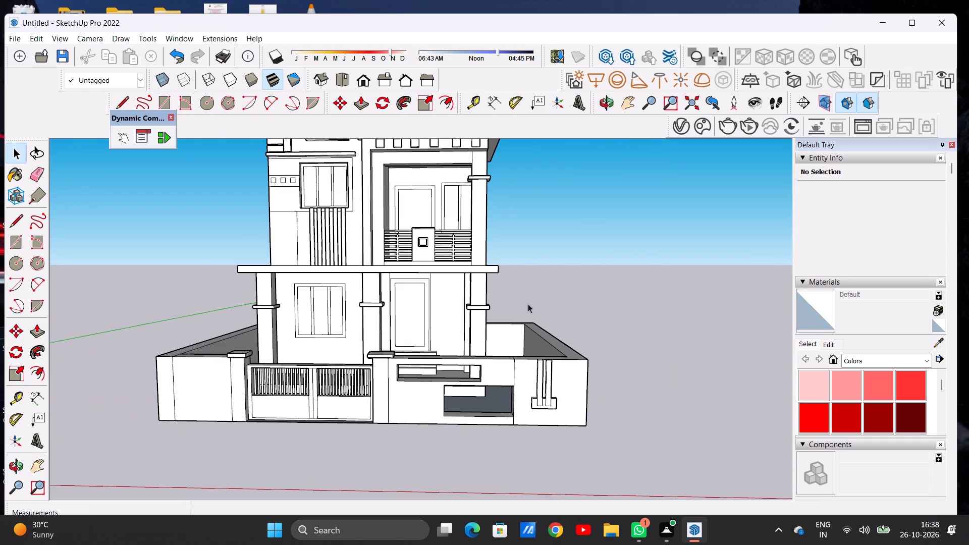
Examine the house and compound wall all around, including the plain side and rear walls.
{"action": "middle_click_drag", "start_coordinate": [553, 304], "coordinate": [316, 303]}
{"action": "middle_click_drag", "start_coordinate": [524, 302], "coordinate": [359, 320]}
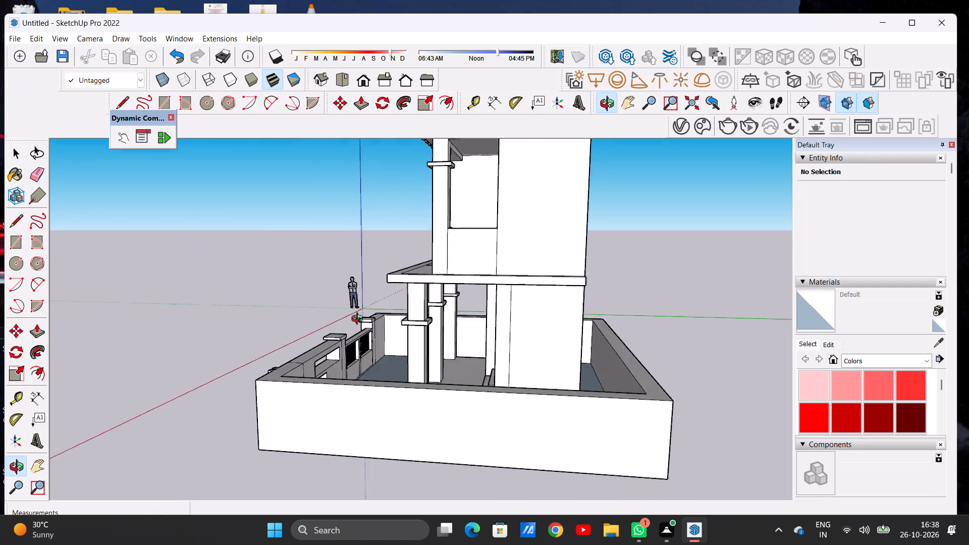
{"action": "middle_click_drag", "start_coordinate": [359, 320], "coordinate": [560, 337]}
{"action": "middle_click_drag", "start_coordinate": [380, 341], "coordinate": [606, 318]}
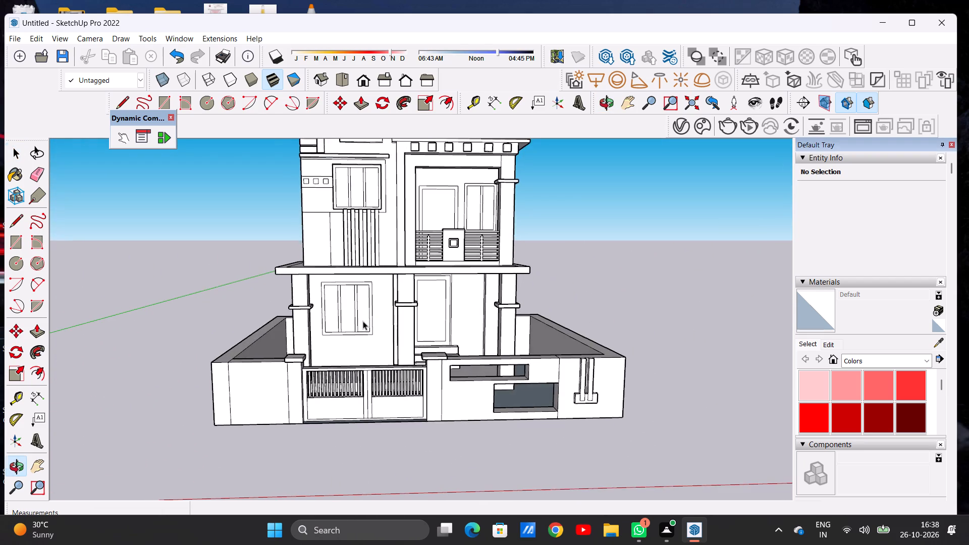
{"action": "middle_click_drag", "start_coordinate": [364, 321], "coordinate": [341, 308]}
{"action": "scroll", "coordinate": [340, 339], "scroll_direction": "down", "scroll_amount": 8}
{"action": "scroll", "coordinate": [370, 282], "scroll_direction": "up", "scroll_amount": 2}
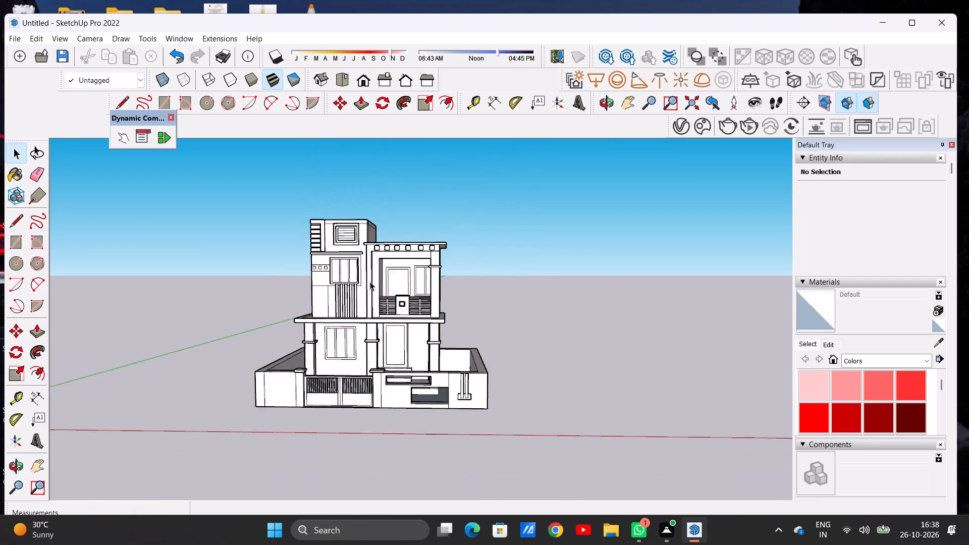
{"action": "scroll", "coordinate": [370, 282], "scroll_direction": "up", "scroll_amount": 11}
{"action": "middle_click_drag", "start_coordinate": [472, 274], "coordinate": [496, 315]}
{"action": "scroll", "coordinate": [496, 315], "scroll_direction": "up", "scroll_amount": 1}
{"action": "scroll", "coordinate": [504, 298], "scroll_direction": "down", "scroll_amount": 6}
{"action": "middle_click_drag", "start_coordinate": [334, 314], "coordinate": [564, 298]}
{"action": "middle_click_drag", "start_coordinate": [271, 364], "coordinate": [510, 355]}
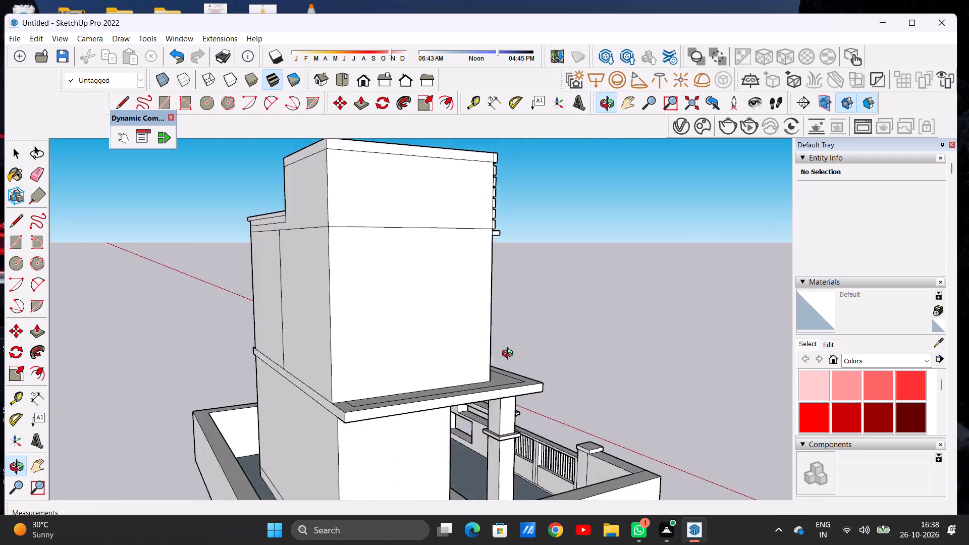
{"action": "middle_click_drag", "start_coordinate": [510, 355], "coordinate": [230, 360]}
{"action": "middle_click_drag", "start_coordinate": [457, 356], "coordinate": [264, 358]}
{"action": "scroll", "coordinate": [356, 330], "scroll_direction": "down", "scroll_amount": 6}
{"action": "middle_click_drag", "start_coordinate": [433, 369], "coordinate": [398, 363]}
{"action": "scroll", "coordinate": [402, 345], "scroll_direction": "up", "scroll_amount": 5}
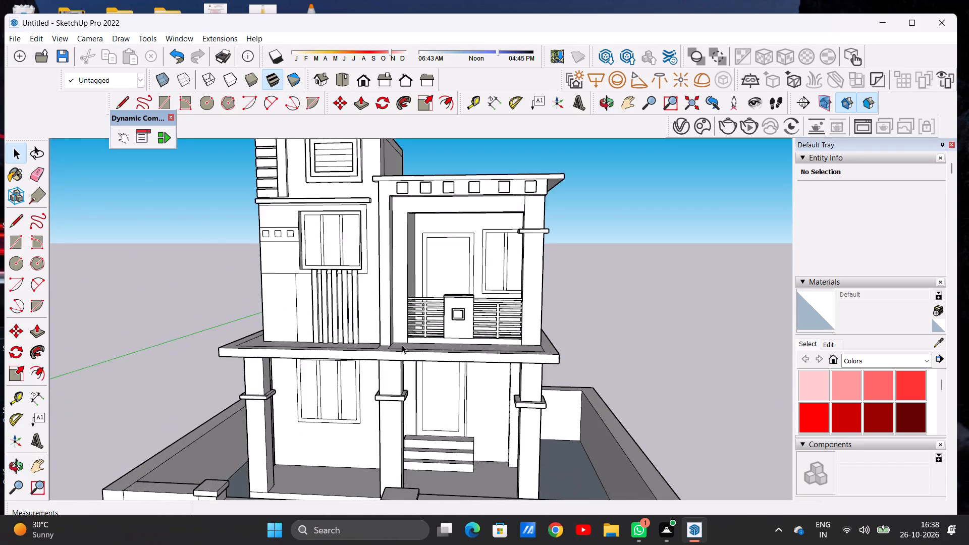
Review the balcony, roof slabs, porch and overall front elevation from raised and eye-level viewpoints.
{"action": "scroll", "coordinate": [402, 345], "scroll_direction": "up", "scroll_amount": 8}
{"action": "middle_click_drag", "start_coordinate": [442, 312], "coordinate": [446, 392]}
{"action": "scroll", "coordinate": [478, 315], "scroll_direction": "down", "scroll_amount": 2}
{"action": "scroll", "coordinate": [478, 315], "scroll_direction": "up", "scroll_amount": 1}
{"action": "scroll", "coordinate": [478, 315], "scroll_direction": "down", "scroll_amount": 3}
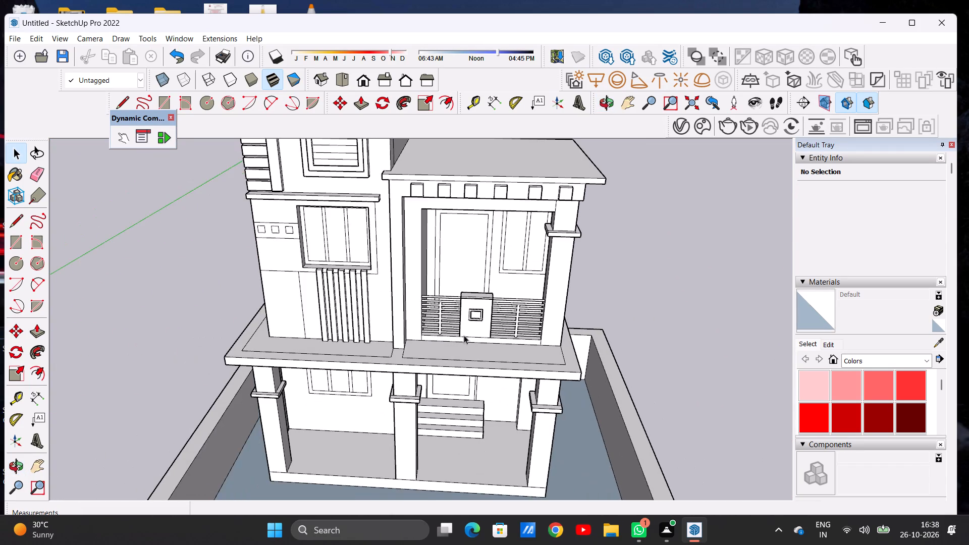
{"action": "middle_click_drag", "start_coordinate": [464, 339], "coordinate": [464, 371]}
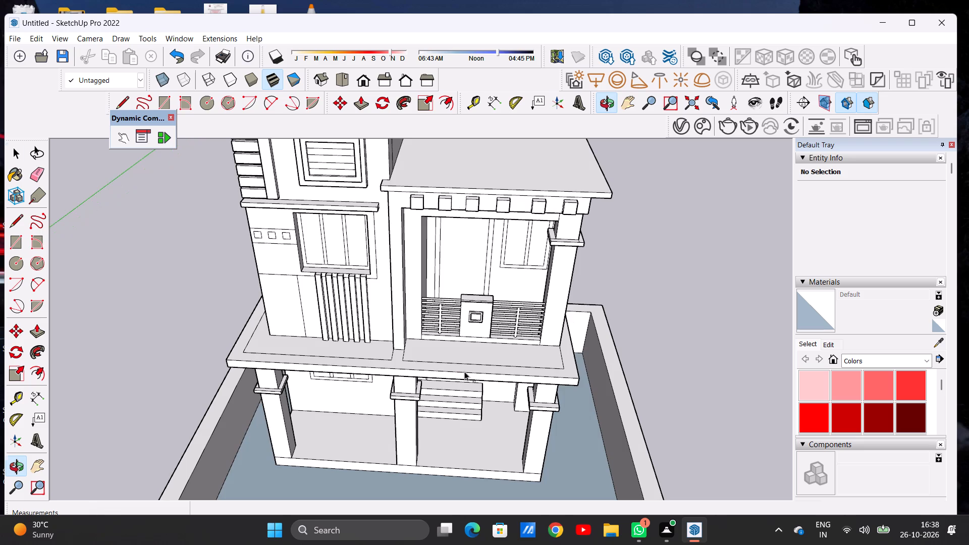
{"action": "scroll", "coordinate": [495, 331], "scroll_direction": "down", "scroll_amount": 9}
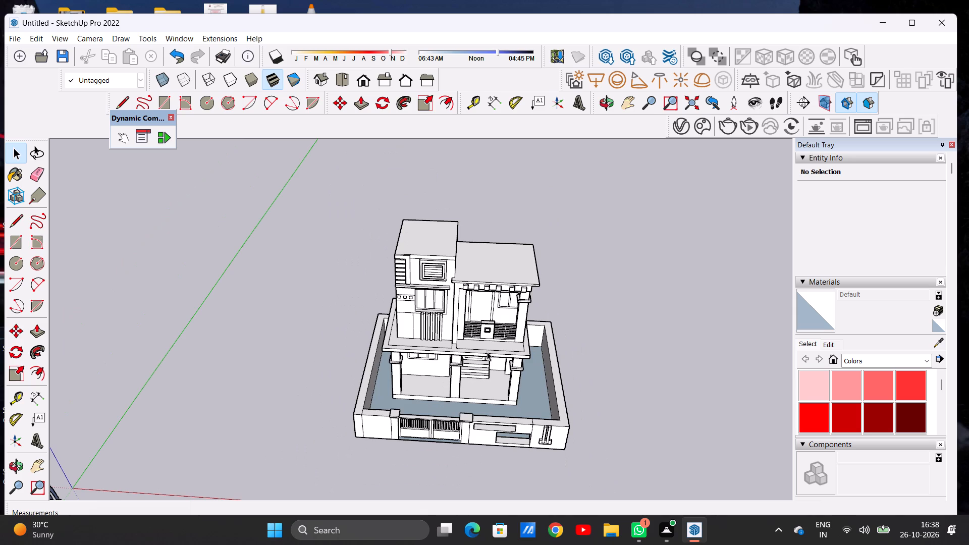
{"action": "scroll", "coordinate": [487, 352], "scroll_direction": "up", "scroll_amount": 1}
{"action": "scroll", "coordinate": [487, 352], "scroll_direction": "down", "scroll_amount": 6}
{"action": "scroll", "coordinate": [482, 370], "scroll_direction": "up", "scroll_amount": 10}
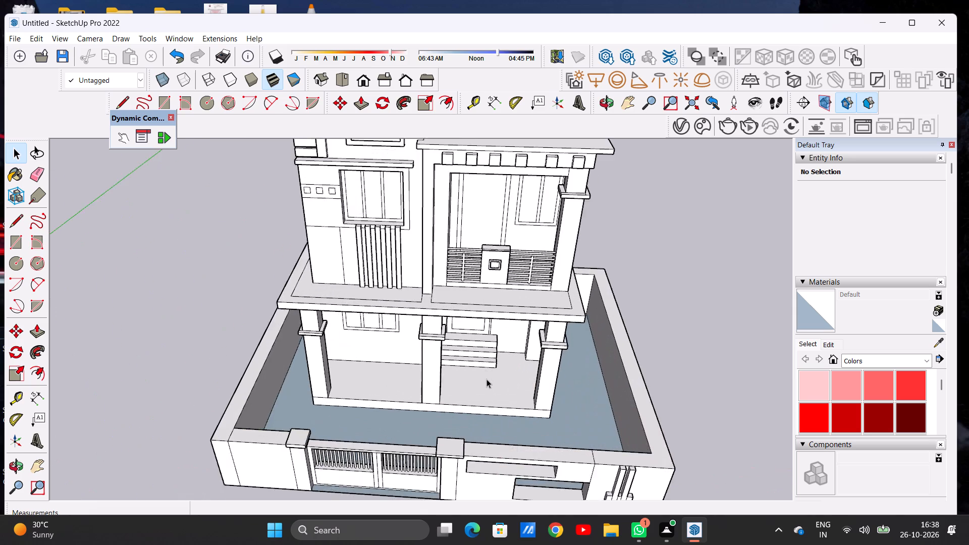
{"action": "scroll", "coordinate": [486, 384], "scroll_direction": "up", "scroll_amount": 1}
{"action": "middle_click_drag", "start_coordinate": [480, 378], "coordinate": [474, 286]}
{"action": "scroll", "coordinate": [476, 314], "scroll_direction": "up", "scroll_amount": 5}
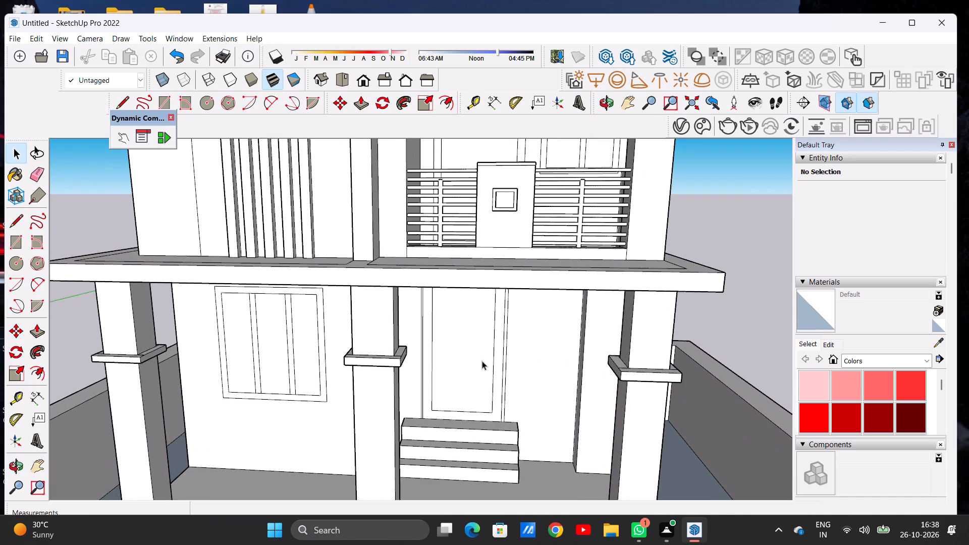
{"action": "middle_click_drag", "start_coordinate": [481, 363], "coordinate": [484, 324]}
{"action": "scroll", "coordinate": [492, 328], "scroll_direction": "down", "scroll_amount": 7}
{"action": "scroll", "coordinate": [501, 331], "scroll_direction": "up", "scroll_amount": 1}
{"action": "scroll", "coordinate": [501, 331], "scroll_direction": "down", "scroll_amount": 2}
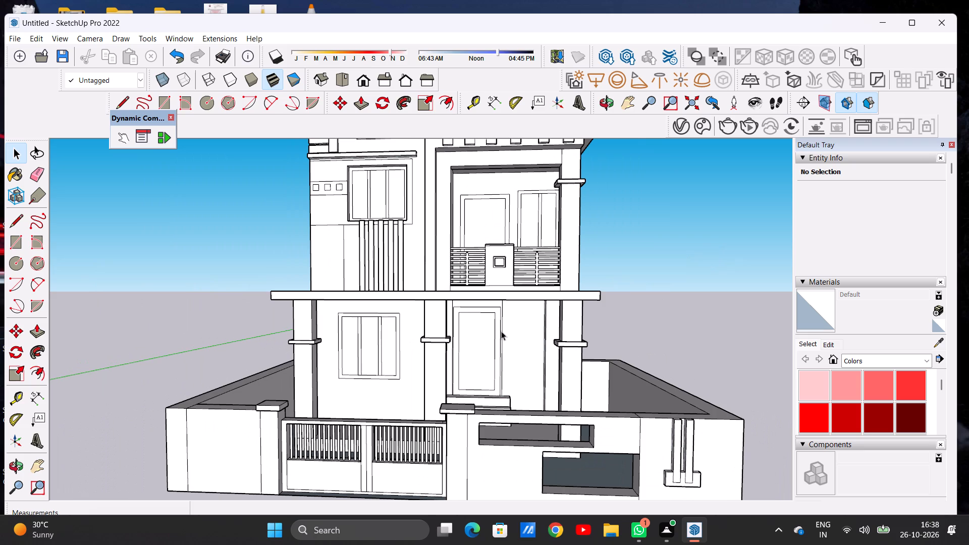
{"action": "scroll", "coordinate": [477, 345], "scroll_direction": "down", "scroll_amount": 6}
{"action": "scroll", "coordinate": [492, 338], "scroll_direction": "up", "scroll_amount": 6}
{"action": "middle_click_drag", "start_coordinate": [533, 344], "coordinate": [481, 337]}
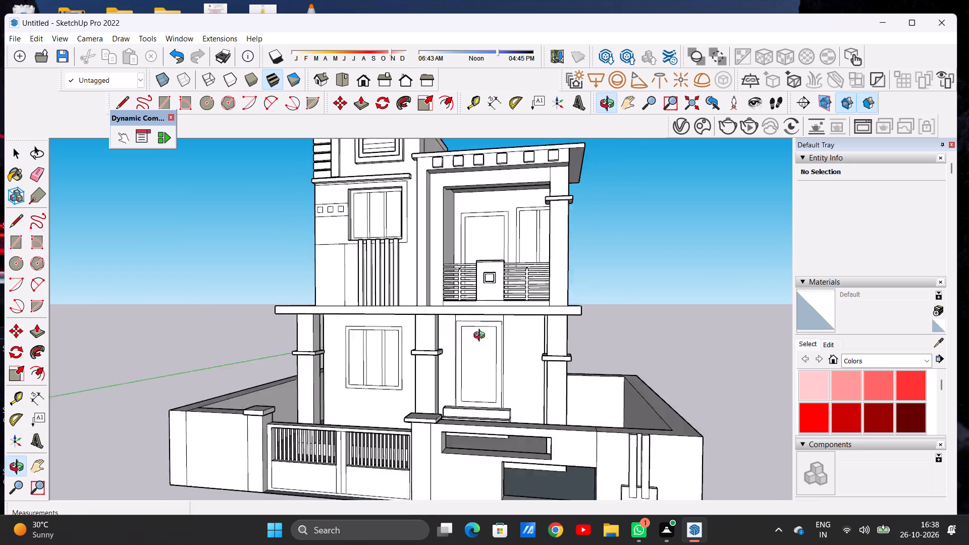
{"action": "middle_click_drag", "start_coordinate": [481, 337], "coordinate": [396, 337]}
{"action": "middle_click_drag", "start_coordinate": [459, 336], "coordinate": [530, 333]}
{"action": "scroll", "coordinate": [546, 328], "scroll_direction": "down", "scroll_amount": 5}
{"action": "scroll", "coordinate": [547, 328], "scroll_direction": "up", "scroll_amount": 5}
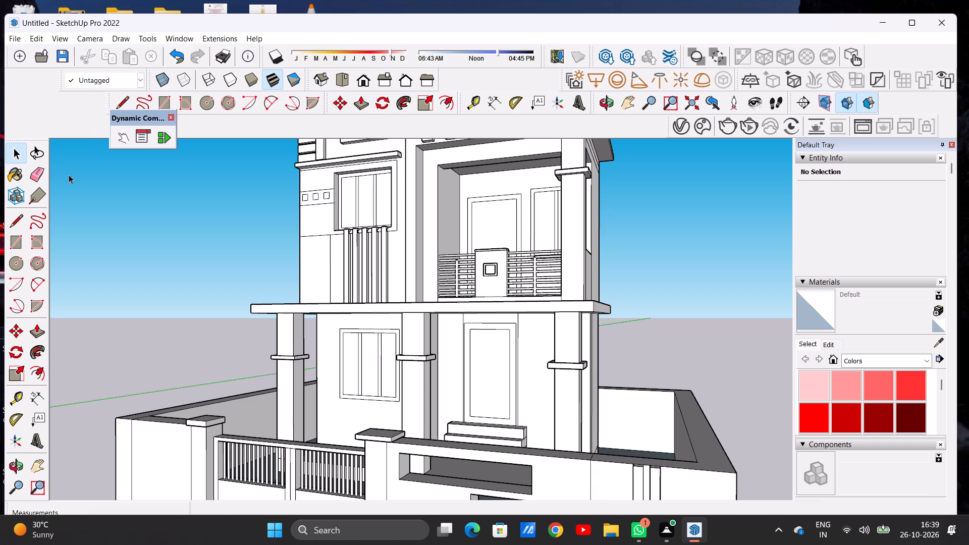
{"action": "scroll", "coordinate": [471, 362], "scroll_direction": "down", "scroll_amount": 8}
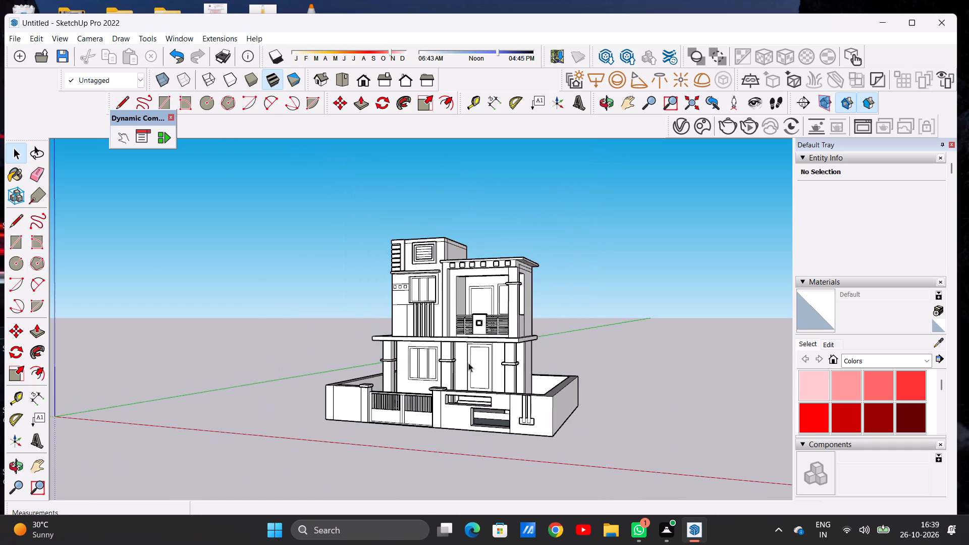
{"action": "scroll", "coordinate": [455, 340], "scroll_direction": "up", "scroll_amount": 6}
{"action": "middle_click_drag", "start_coordinate": [402, 384], "coordinate": [457, 445]}
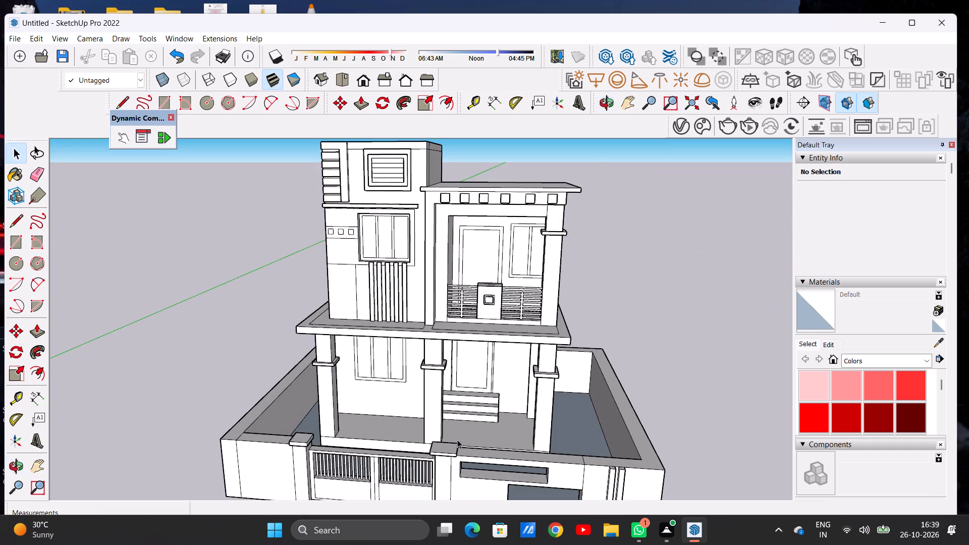
Review the complete front elevation, including porch, balcony and roof slabs, from raised and eye-level viewpoints.
{"action": "scroll", "coordinate": [446, 338], "scroll_direction": "down", "scroll_amount": 2}
{"action": "scroll", "coordinate": [481, 403], "scroll_direction": "up", "scroll_amount": 5}
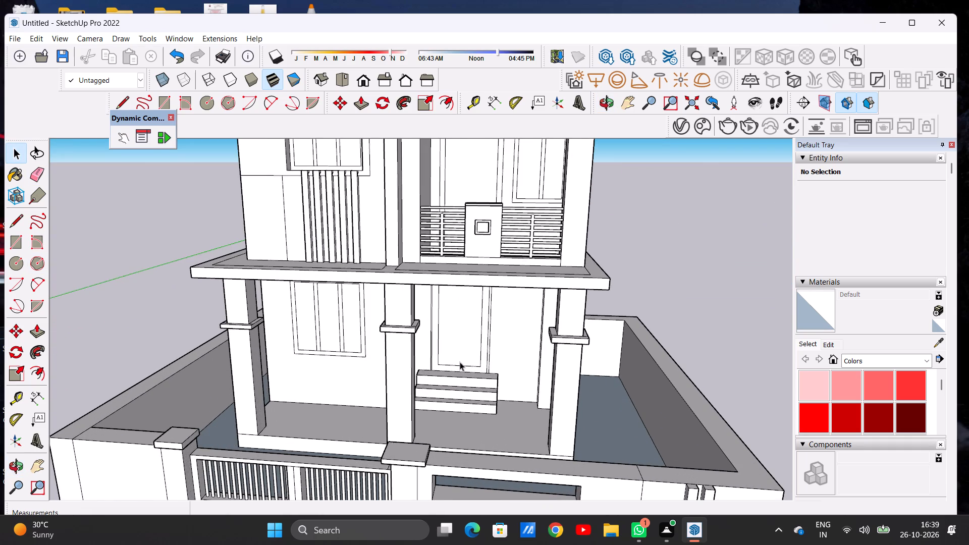
{"action": "middle_click_drag", "start_coordinate": [458, 367], "coordinate": [469, 425]}
{"action": "middle_click", "coordinate": [469, 425]}
{"action": "scroll", "coordinate": [471, 417], "scroll_direction": "up", "scroll_amount": 1}
{"action": "scroll", "coordinate": [451, 345], "scroll_direction": "down", "scroll_amount": 7}
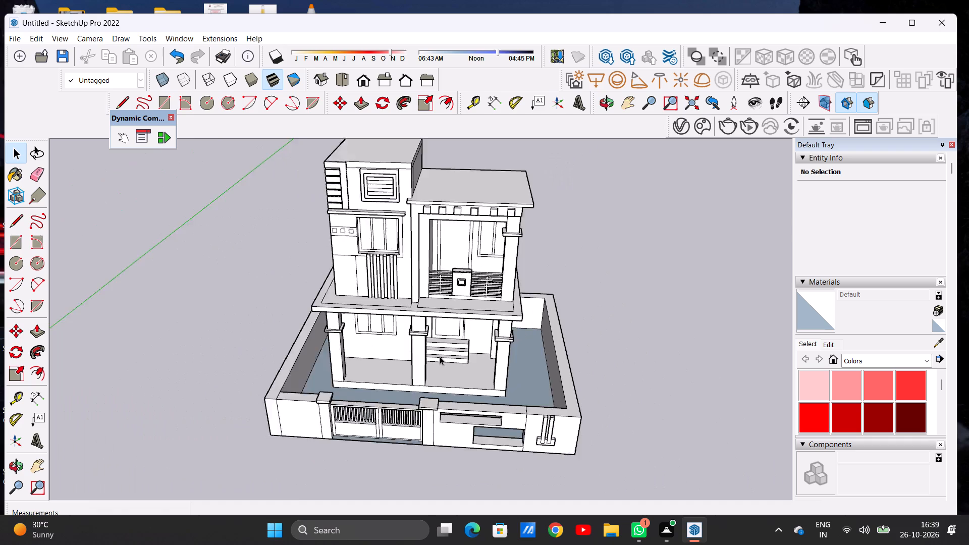
{"action": "scroll", "coordinate": [440, 356], "scroll_direction": "down", "scroll_amount": 2}
{"action": "middle_click_drag", "start_coordinate": [445, 373], "coordinate": [445, 345]}
{"action": "middle_click_drag", "start_coordinate": [447, 292], "coordinate": [448, 279]}
{"action": "middle_click_drag", "start_coordinate": [452, 356], "coordinate": [450, 332]}
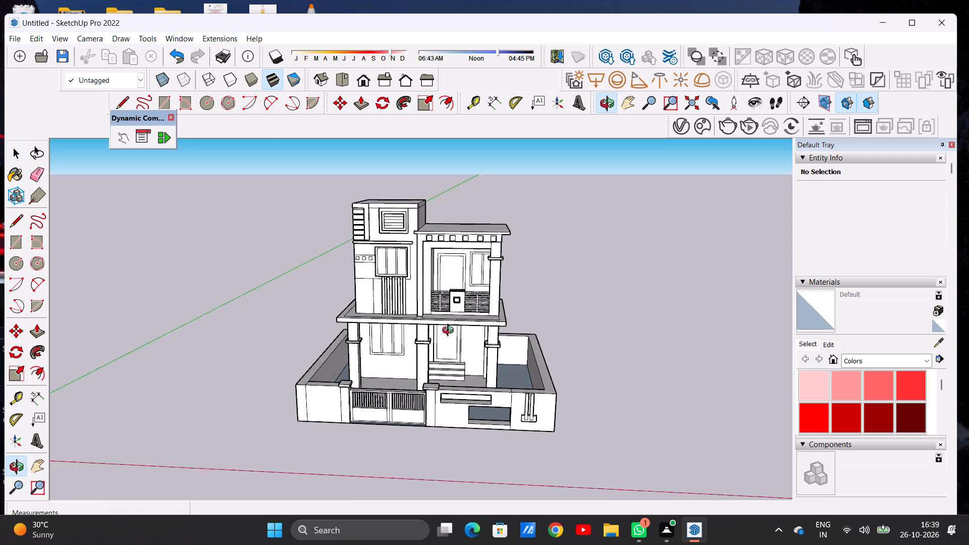
{"action": "middle_click_drag", "start_coordinate": [450, 332], "coordinate": [450, 316]}
{"action": "middle_click", "coordinate": [450, 313]}
{"action": "middle_click_drag", "start_coordinate": [451, 305], "coordinate": [452, 295]}
{"action": "scroll", "coordinate": [457, 350], "scroll_direction": "up", "scroll_amount": 5}
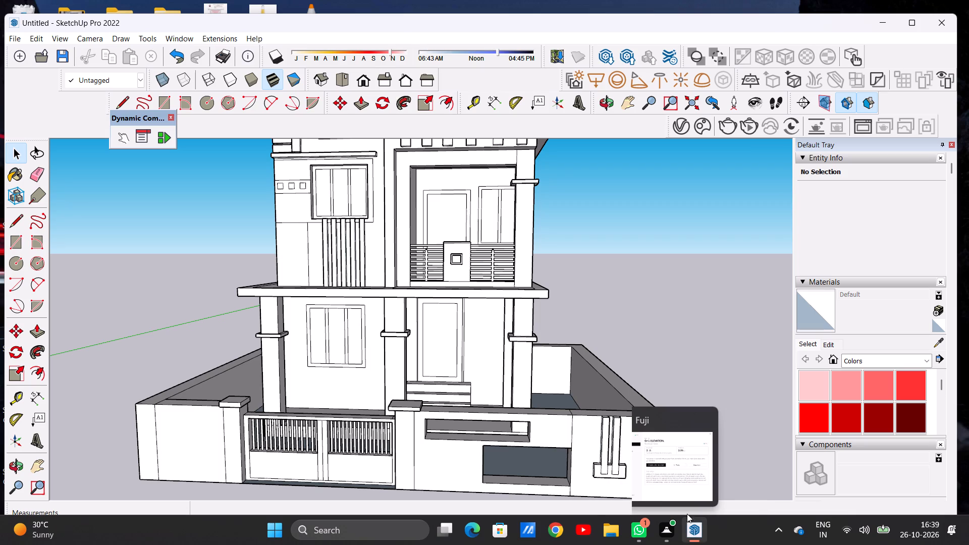
{"action": "left_click", "coordinate": [680, 461]}
Examine the house and compound wall from the front and the gate-side corner, comparing raised and lower viewpoints.
{"action": "scroll", "coordinate": [468, 347], "scroll_direction": "down", "scroll_amount": 6}
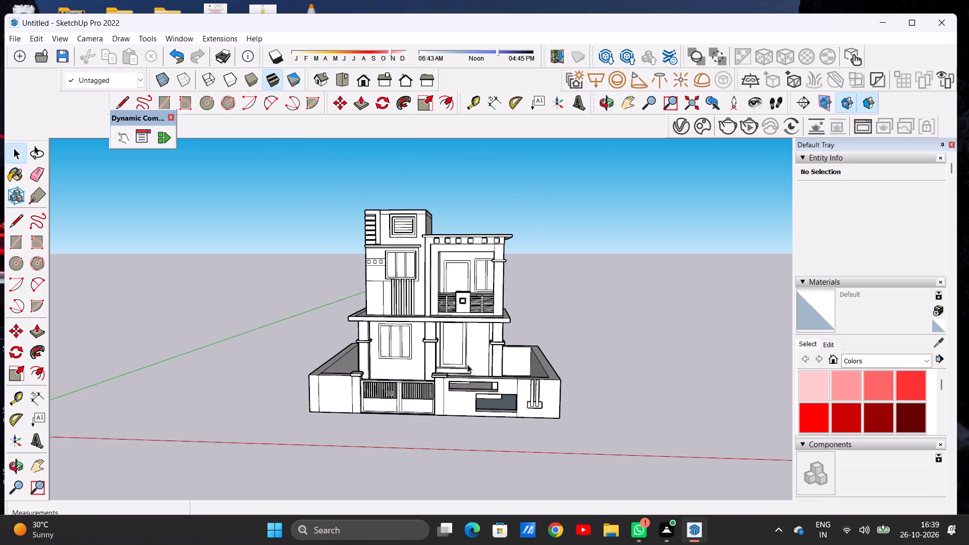
{"action": "scroll", "coordinate": [459, 390], "scroll_direction": "up", "scroll_amount": 6}
{"action": "middle_click_drag", "start_coordinate": [560, 360], "coordinate": [514, 394]}
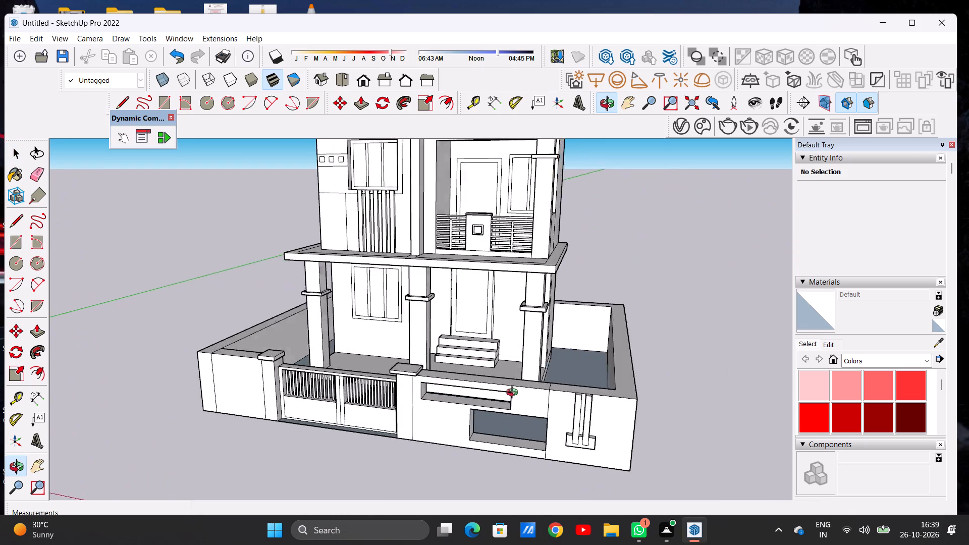
{"action": "middle_click_drag", "start_coordinate": [514, 394], "coordinate": [567, 389]}
{"action": "scroll", "coordinate": [479, 375], "scroll_direction": "down", "scroll_amount": 2}
{"action": "scroll", "coordinate": [479, 375], "scroll_direction": "up", "scroll_amount": 1}
{"action": "scroll", "coordinate": [479, 375], "scroll_direction": "down", "scroll_amount": 4}
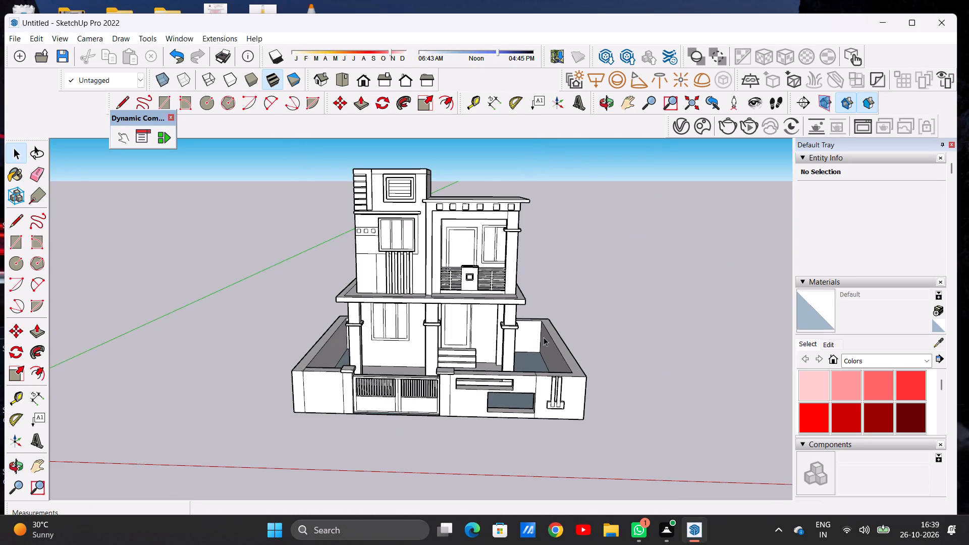
{"action": "middle_click_drag", "start_coordinate": [541, 337], "coordinate": [544, 322]}
{"action": "middle_click_drag", "start_coordinate": [314, 342], "coordinate": [556, 335]}
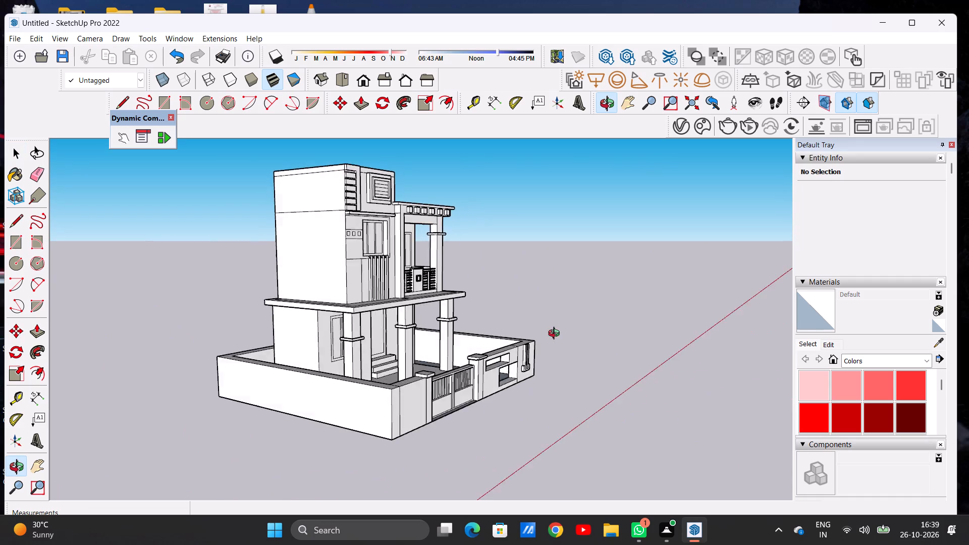
{"action": "middle_click_drag", "start_coordinate": [556, 335], "coordinate": [294, 346]}
{"action": "scroll", "coordinate": [427, 230], "scroll_direction": "up", "scroll_amount": 7}
{"action": "scroll", "coordinate": [434, 250], "scroll_direction": "down", "scroll_amount": 3}
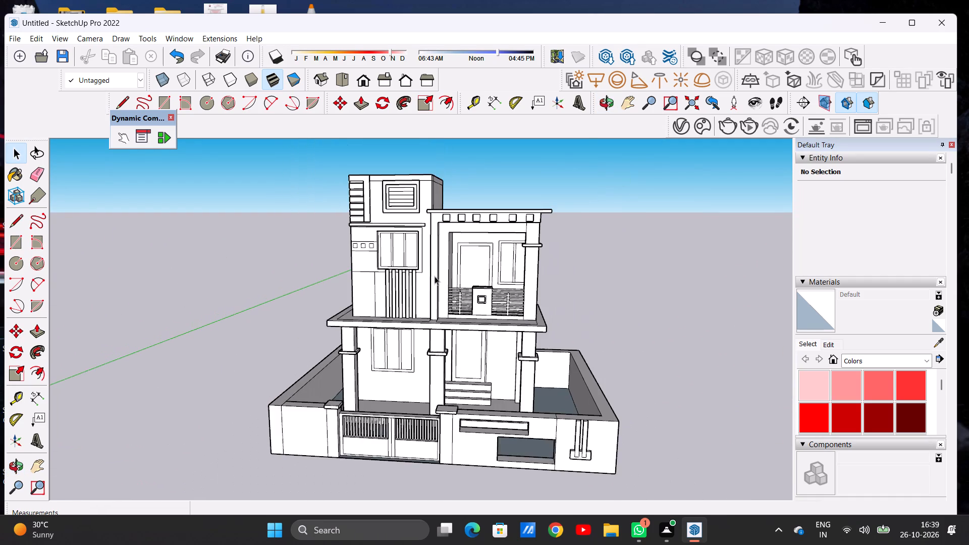
{"action": "scroll", "coordinate": [435, 276], "scroll_direction": "down", "scroll_amount": 4}
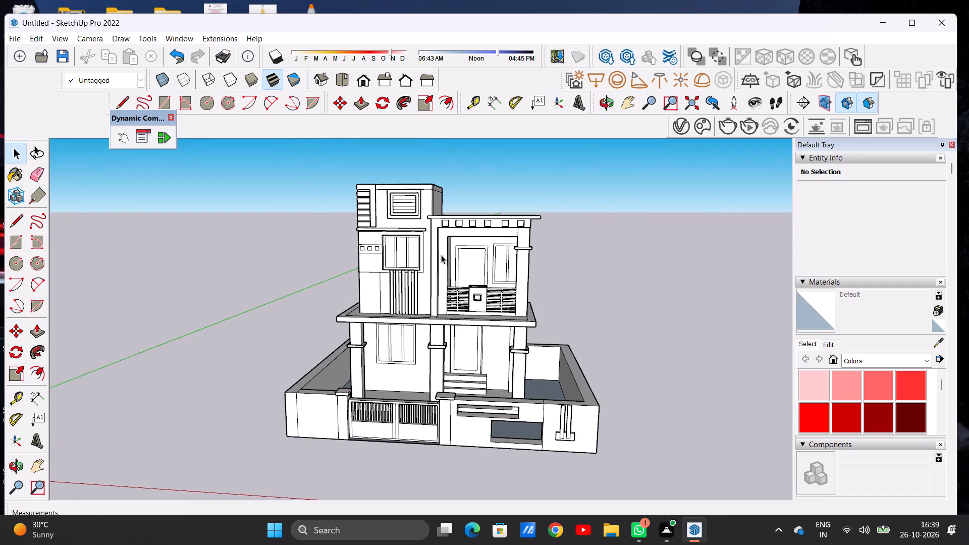
{"action": "middle_click_drag", "start_coordinate": [585, 249], "coordinate": [604, 257]}
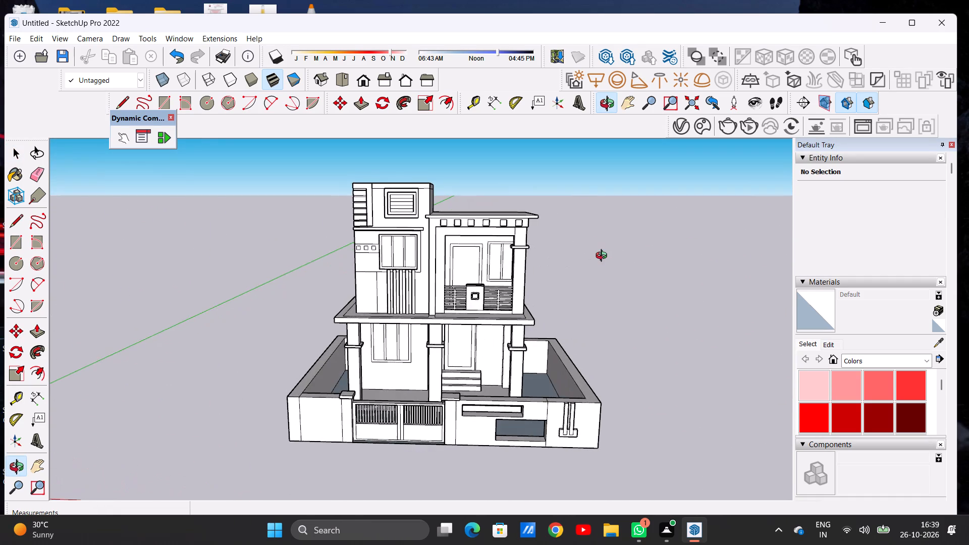
{"action": "middle_click_drag", "start_coordinate": [604, 257], "coordinate": [605, 239]}
{"action": "scroll", "coordinate": [482, 253], "scroll_direction": "down", "scroll_amount": 5}
{"action": "scroll", "coordinate": [458, 316], "scroll_direction": "up", "scroll_amount": 6}
{"action": "scroll", "coordinate": [368, 281], "scroll_direction": "down", "scroll_amount": 2}
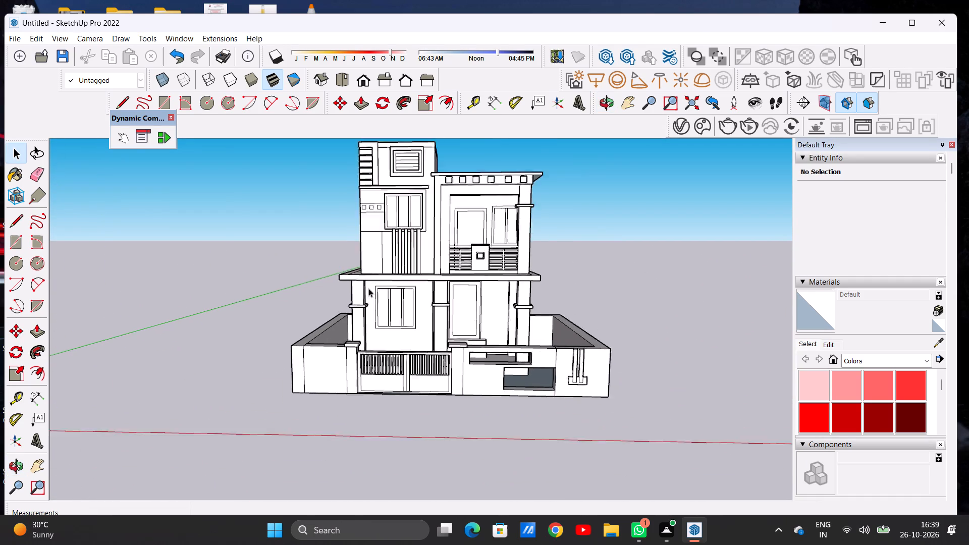
Inspect the gate and the front compound wall's openings and decorative vertical strips up close.
{"action": "scroll", "coordinate": [368, 288], "scroll_direction": "down", "scroll_amount": 2}
{"action": "scroll", "coordinate": [413, 367], "scroll_direction": "up", "scroll_amount": 12}
{"action": "scroll", "coordinate": [399, 362], "scroll_direction": "down", "scroll_amount": 1}
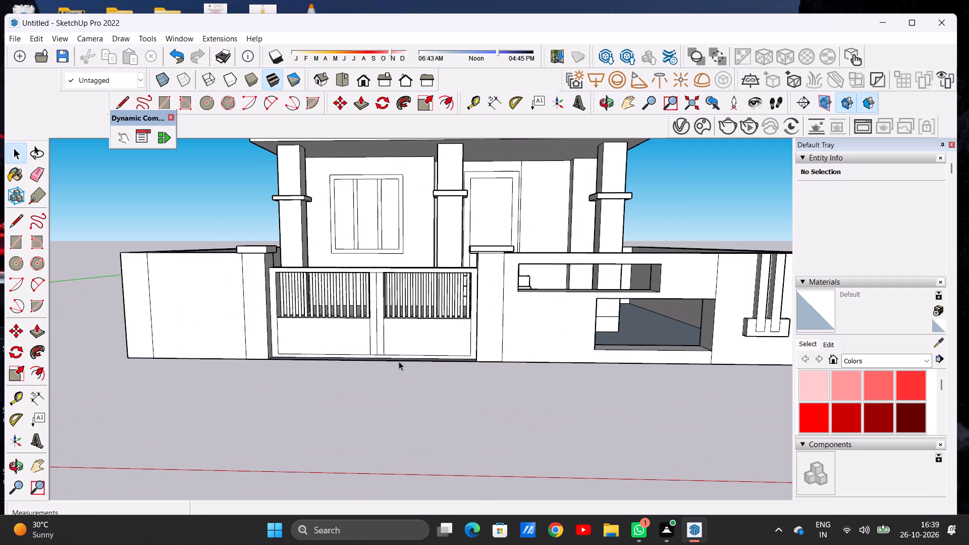
{"action": "scroll", "coordinate": [322, 299], "scroll_direction": "down", "scroll_amount": 3}
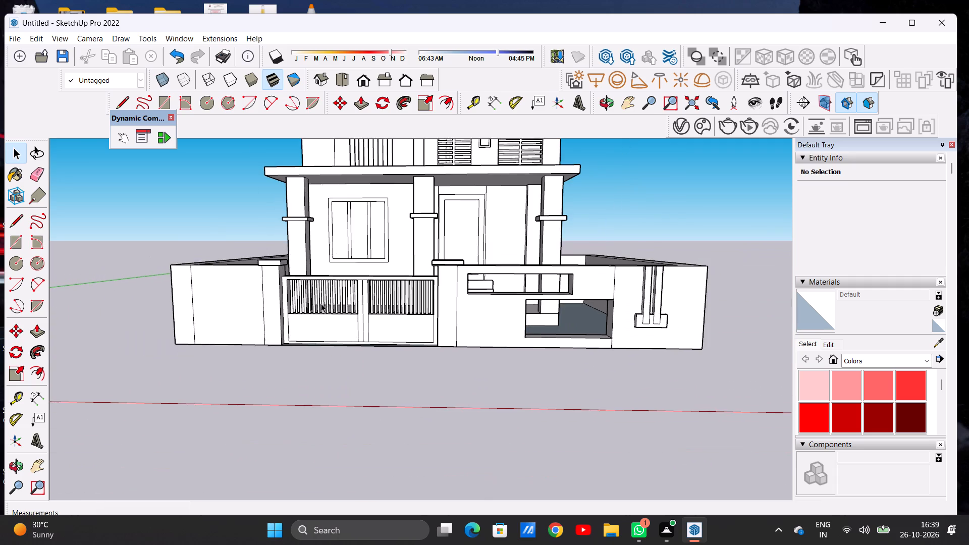
{"action": "scroll", "coordinate": [355, 303], "scroll_direction": "down", "scroll_amount": 4}
{"action": "scroll", "coordinate": [585, 302], "scroll_direction": "up", "scroll_amount": 6}
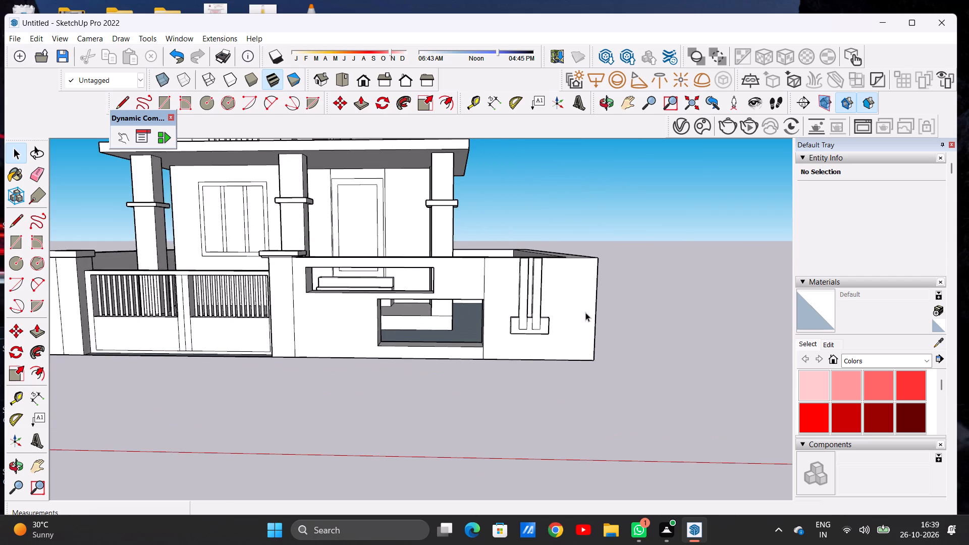
{"action": "middle_click_drag", "start_coordinate": [585, 313], "coordinate": [529, 330]}
{"action": "scroll", "coordinate": [544, 320], "scroll_direction": "up", "scroll_amount": 7}
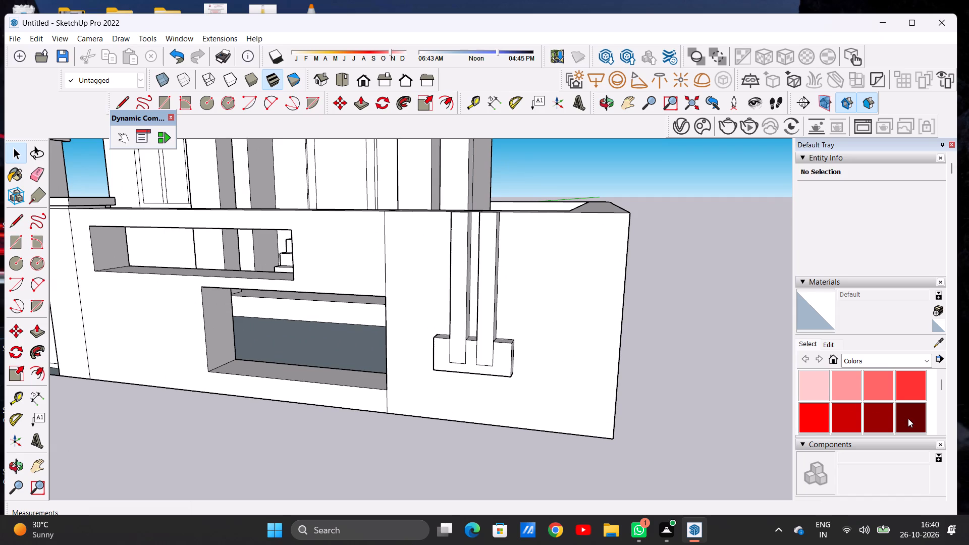
Paint the front faces of the two vertical strips on the front compound wall with Asphalt New from Asphalt and Concrete.
{"action": "scroll", "coordinate": [908, 418], "scroll_direction": "down", "scroll_amount": 2}
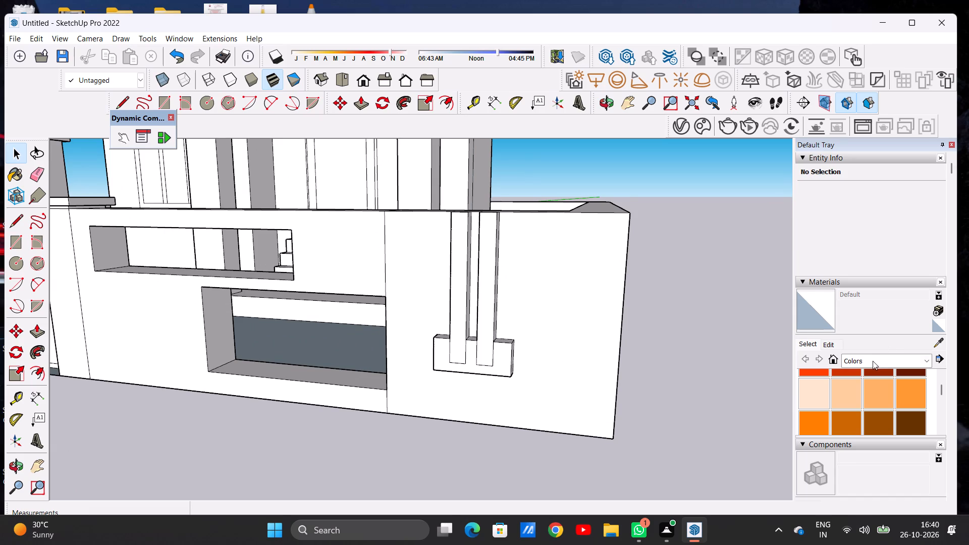
{"action": "left_click", "coordinate": [872, 362]}
{"action": "left_click", "coordinate": [872, 372]}
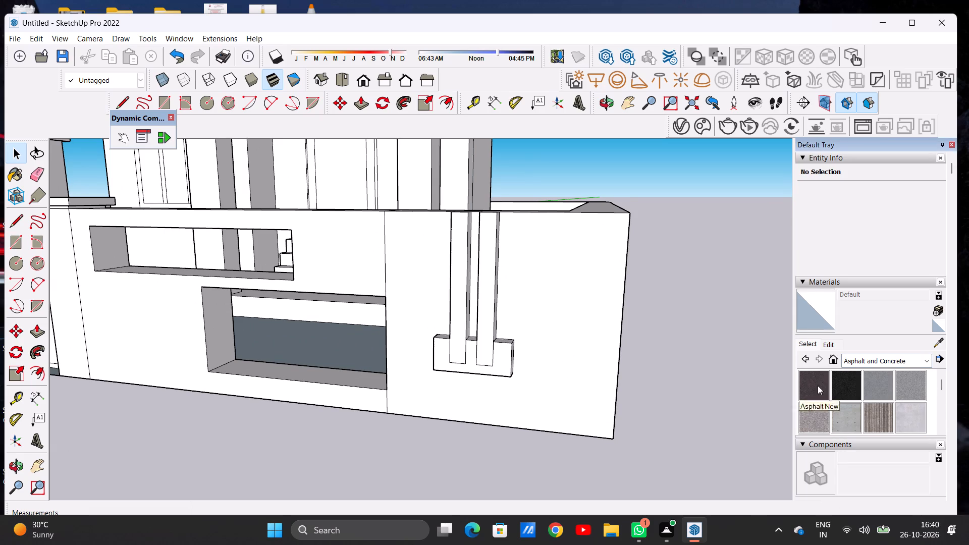
{"action": "left_click", "coordinate": [807, 387]}
{"action": "scroll", "coordinate": [486, 332], "scroll_direction": "up", "scroll_amount": 7}
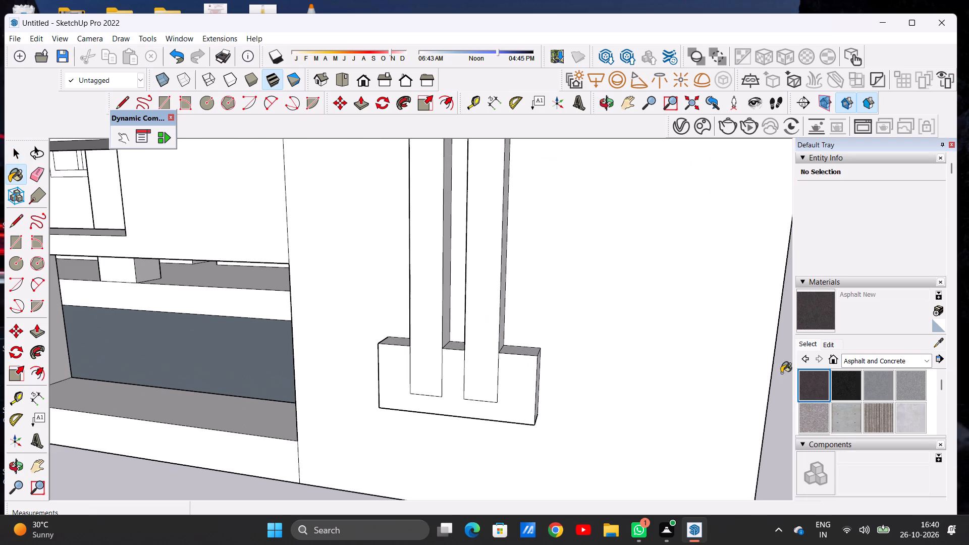
{"action": "scroll", "coordinate": [485, 363], "scroll_direction": "up", "scroll_amount": 4}
{"action": "left_click", "coordinate": [485, 363]}
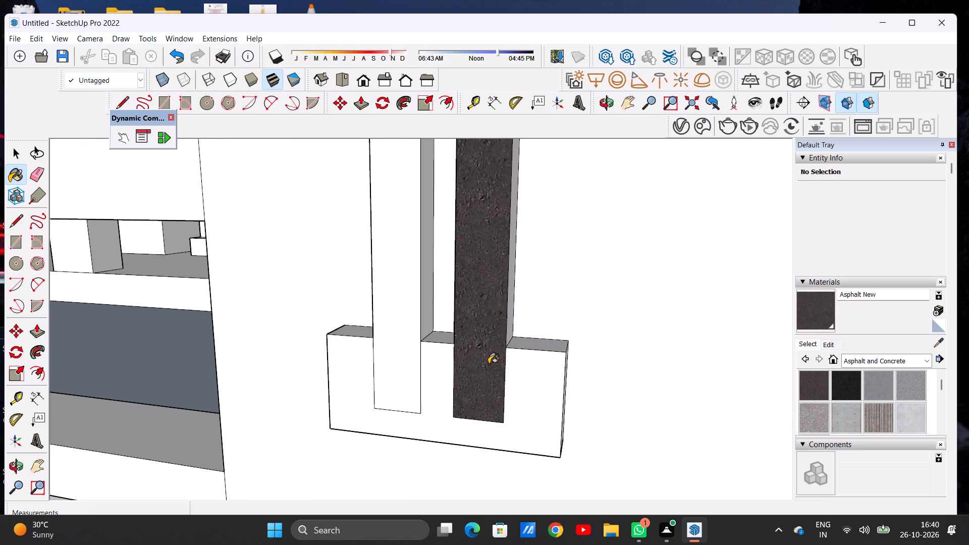
{"action": "scroll", "coordinate": [614, 365], "scroll_direction": "down", "scroll_amount": 5}
{"action": "scroll", "coordinate": [471, 343], "scroll_direction": "up", "scroll_amount": 4}
{"action": "scroll", "coordinate": [471, 343], "scroll_direction": "down", "scroll_amount": 1}
{"action": "scroll", "coordinate": [471, 343], "scroll_direction": "up", "scroll_amount": 1}
{"action": "left_click", "coordinate": [471, 343]}
{"action": "scroll", "coordinate": [534, 355], "scroll_direction": "down", "scroll_amount": 5}
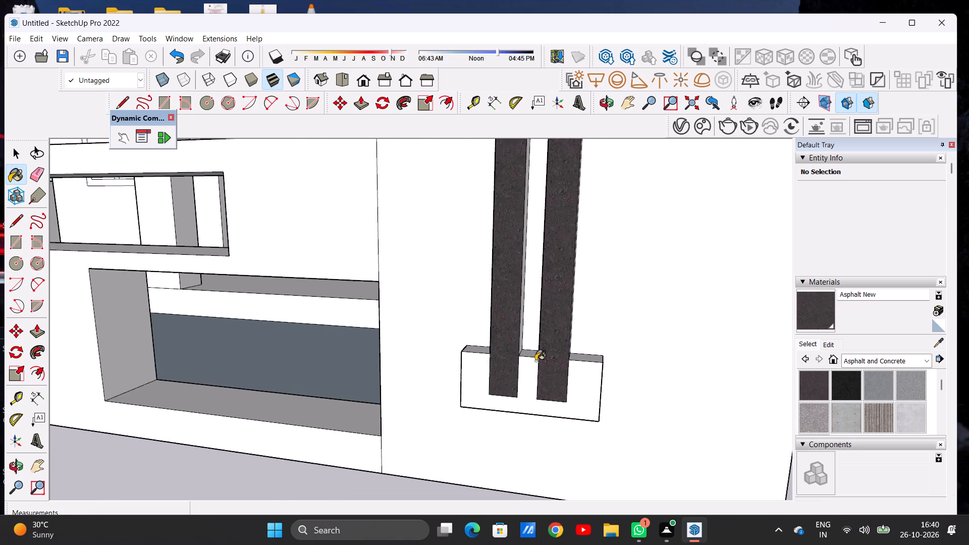
Paint the gate-side face of the vertical strip nearer the gate with Asphalt New.
{"action": "scroll", "coordinate": [535, 361], "scroll_direction": "down", "scroll_amount": 10}
{"action": "scroll", "coordinate": [530, 361], "scroll_direction": "up", "scroll_amount": 1}
{"action": "scroll", "coordinate": [530, 361], "scroll_direction": "down", "scroll_amount": 1}
{"action": "middle_click_drag", "start_coordinate": [509, 324], "coordinate": [662, 371]}
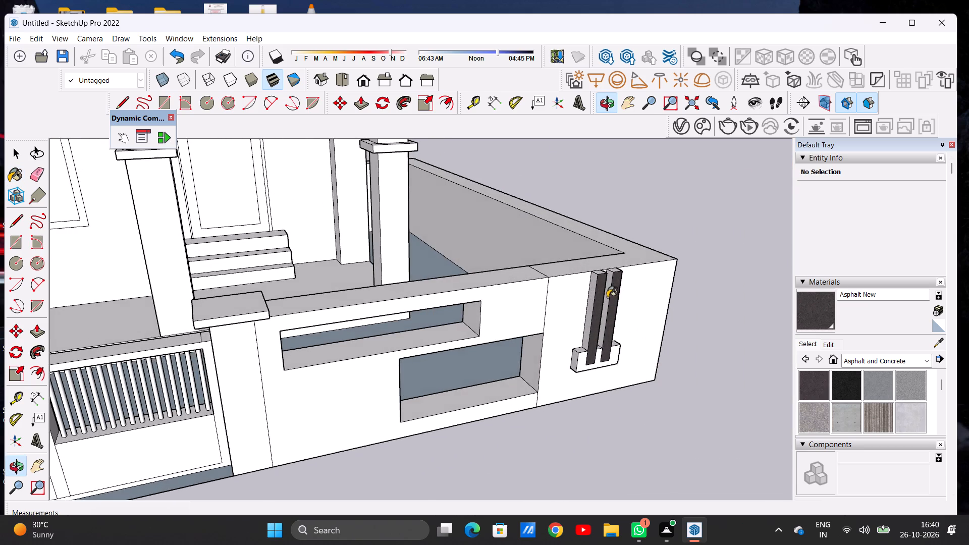
{"action": "scroll", "coordinate": [607, 297], "scroll_direction": "up", "scroll_amount": 15}
{"action": "left_click", "coordinate": [562, 278]}
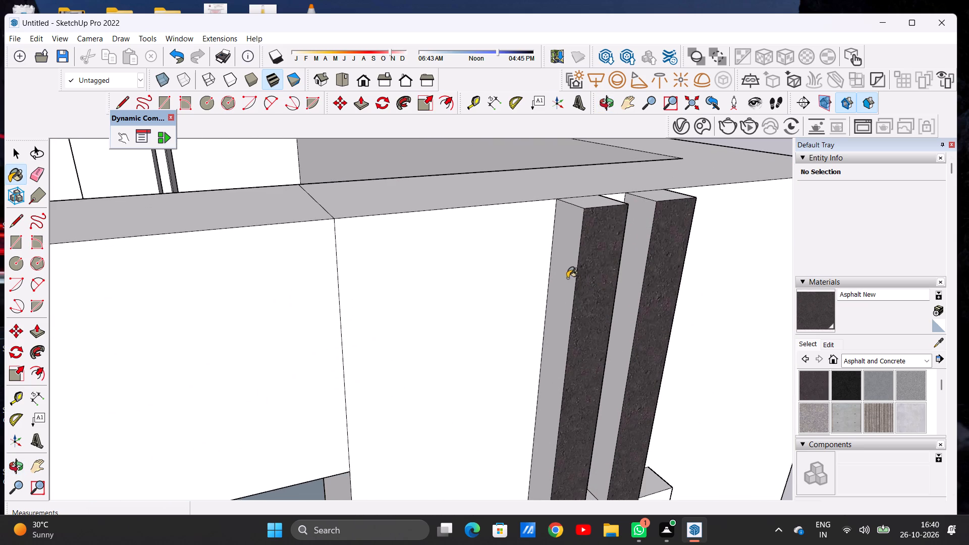
Lighten the Asphalt New material's colour slightly.
{"action": "left_click", "coordinate": [824, 343]}
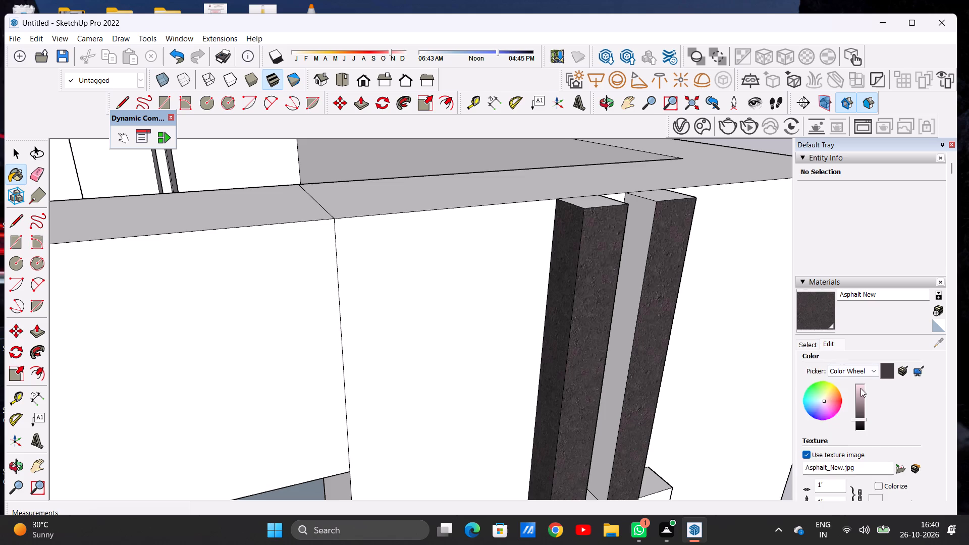
{"action": "left_click", "coordinate": [860, 413]}
Paint the tops of both vertical strips and the gate-side face of the outer strip with Asphalt New.
{"action": "scroll", "coordinate": [589, 315], "scroll_direction": "down", "scroll_amount": 6}
{"action": "scroll", "coordinate": [572, 241], "scroll_direction": "up", "scroll_amount": 3}
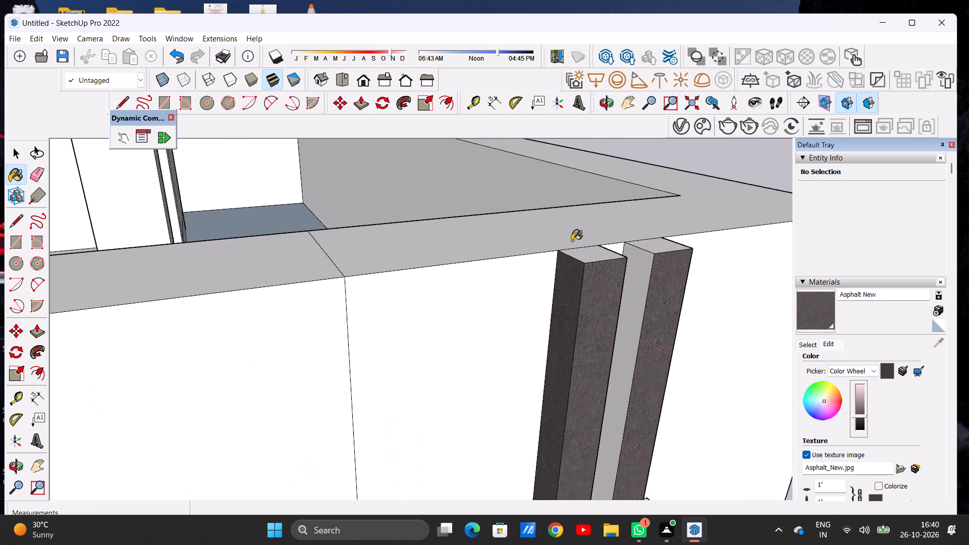
{"action": "scroll", "coordinate": [572, 241], "scroll_direction": "up", "scroll_amount": 8}
{"action": "left_click", "coordinate": [575, 259]}
{"action": "left_click", "coordinate": [709, 245]}
{"action": "left_click", "coordinate": [710, 259]}
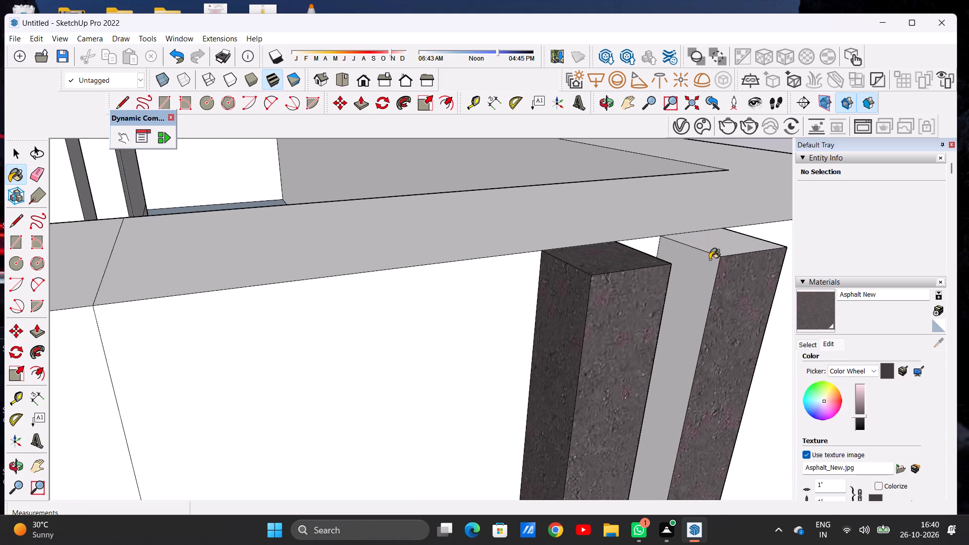
Paint the side faces of both vertical strips facing away from the gate with Asphalt New.
{"action": "scroll", "coordinate": [565, 278], "scroll_direction": "down", "scroll_amount": 17}
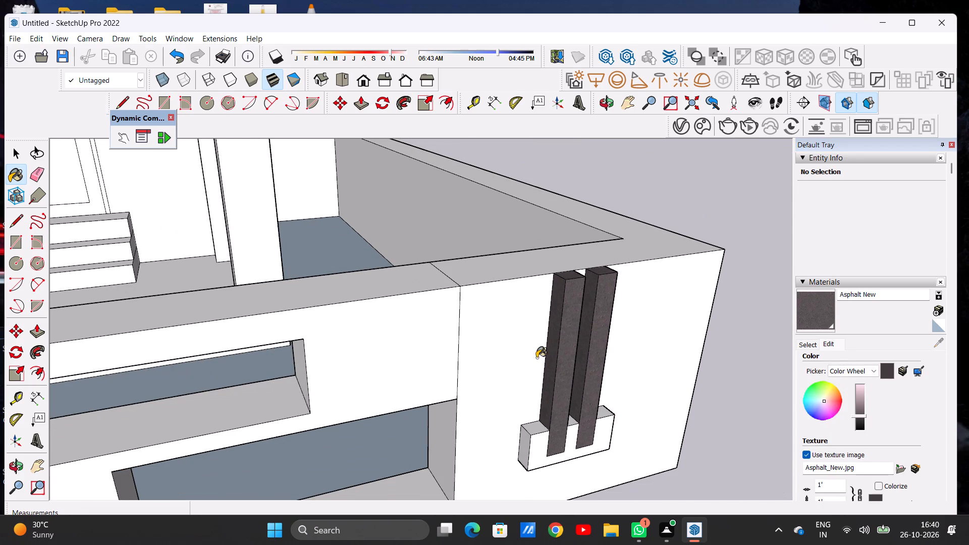
{"action": "middle_click_drag", "start_coordinate": [565, 341], "coordinate": [417, 318]}
{"action": "middle_click_drag", "start_coordinate": [579, 343], "coordinate": [404, 316]}
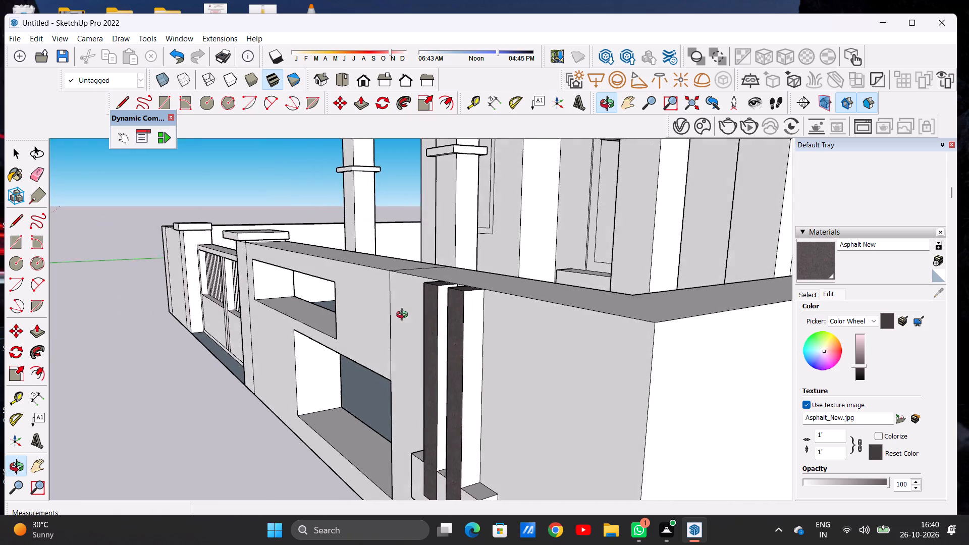
{"action": "middle_click_drag", "start_coordinate": [404, 316], "coordinate": [403, 316]}
{"action": "scroll", "coordinate": [447, 290], "scroll_direction": "up", "scroll_amount": 12}
{"action": "left_click", "coordinate": [436, 300]}
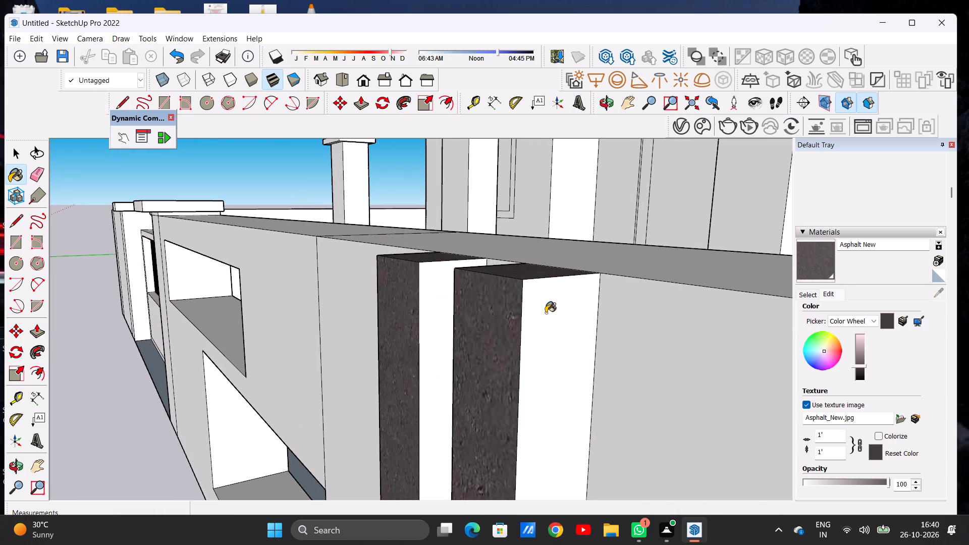
{"action": "left_click", "coordinate": [546, 313]}
Check the painted wall strips against the gate, compound wall and house front.
{"action": "scroll", "coordinate": [537, 305], "scroll_direction": "down", "scroll_amount": 20}
{"action": "scroll", "coordinate": [537, 305], "scroll_direction": "down", "scroll_amount": 3}
{"action": "middle_click_drag", "start_coordinate": [490, 320], "coordinate": [578, 310]}
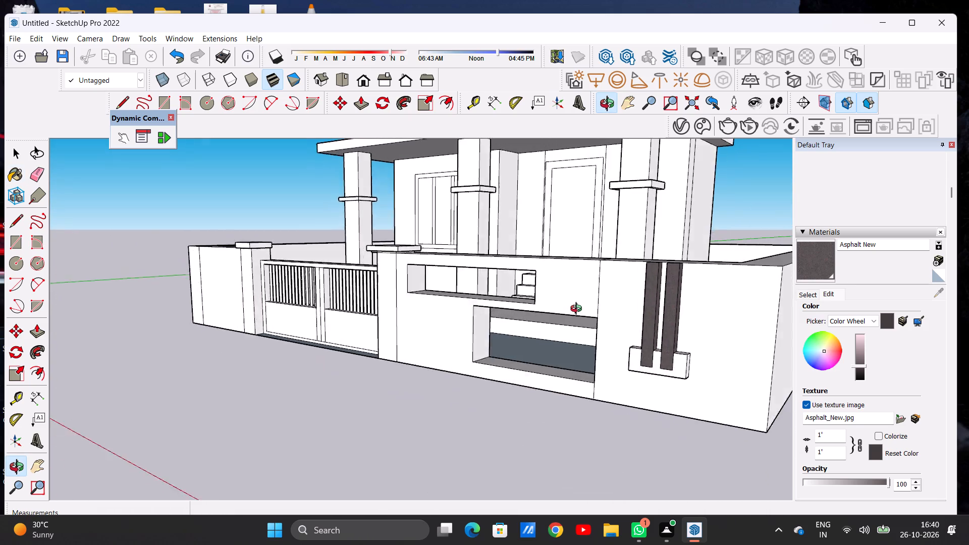
{"action": "middle_click_drag", "start_coordinate": [578, 310], "coordinate": [599, 309]}
{"action": "scroll", "coordinate": [454, 317], "scroll_direction": "down", "scroll_amount": 6}
{"action": "middle_click_drag", "start_coordinate": [546, 361], "coordinate": [638, 359]}
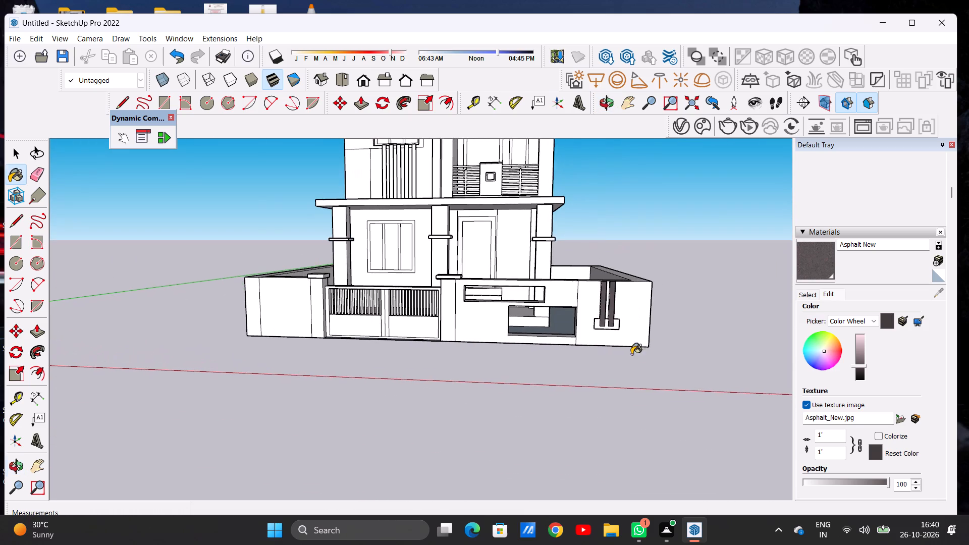
{"action": "scroll", "coordinate": [606, 306], "scroll_direction": "up", "scroll_amount": 7}
{"action": "scroll", "coordinate": [605, 305], "scroll_direction": "down", "scroll_amount": 3}
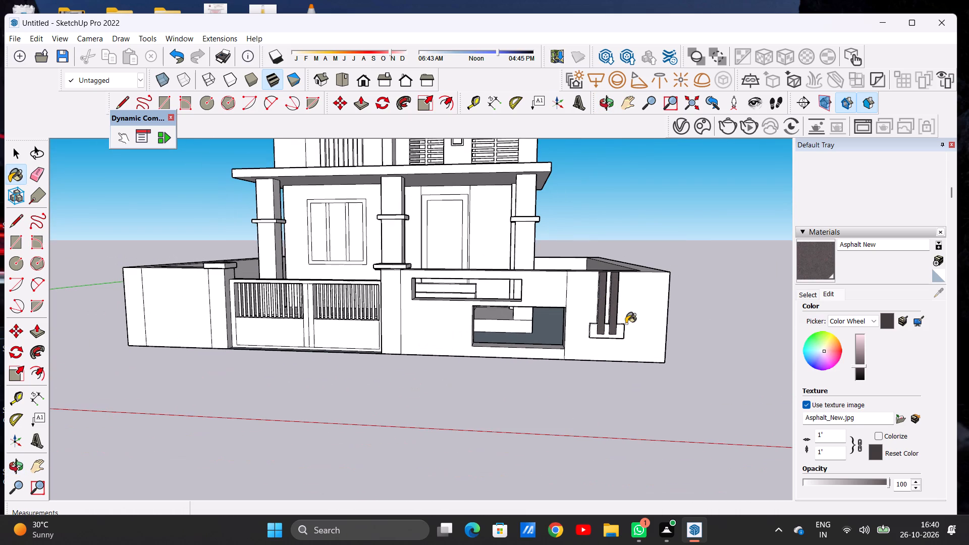
{"action": "middle_click", "coordinate": [626, 323]}
{"action": "middle_click", "coordinate": [626, 320]}
{"action": "scroll", "coordinate": [628, 319], "scroll_direction": "up", "scroll_amount": 1}
{"action": "scroll", "coordinate": [635, 319], "scroll_direction": "down", "scroll_amount": 6}
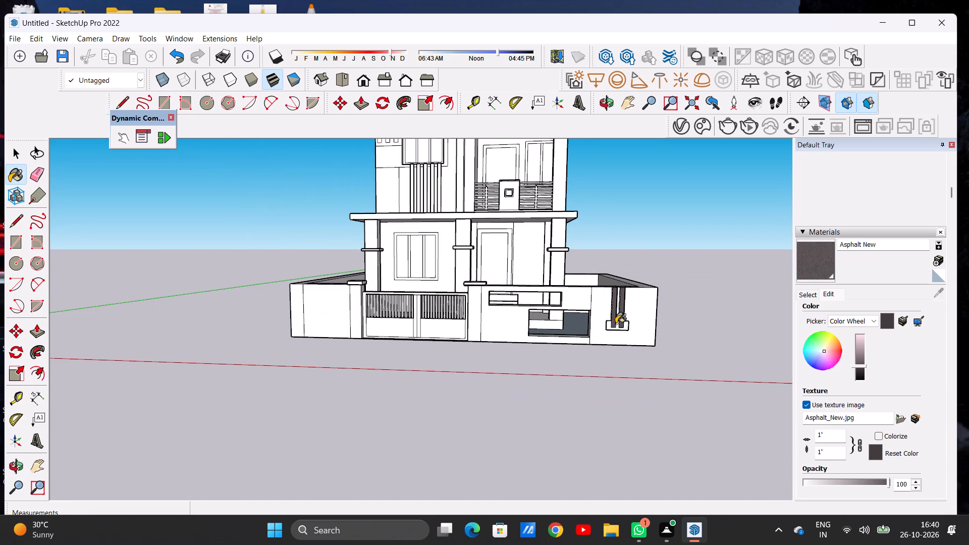
Paint the front face of the compound wall's end panel around the vertical strips with Formica Graystone from Synthetic Surfaces.
{"action": "left_click", "coordinate": [809, 296]}
{"action": "left_click", "coordinate": [856, 312]}
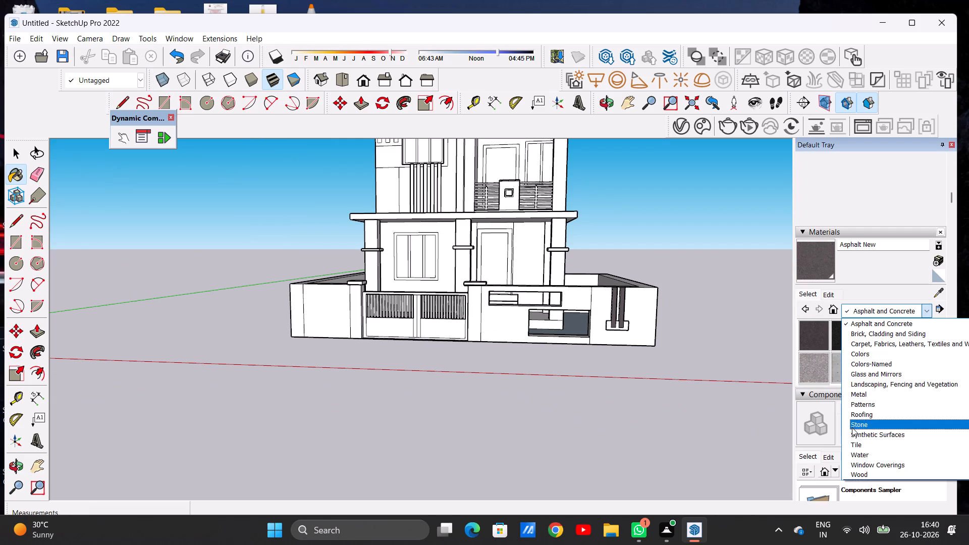
{"action": "left_click", "coordinate": [858, 437]}
{"action": "left_click", "coordinate": [880, 341]}
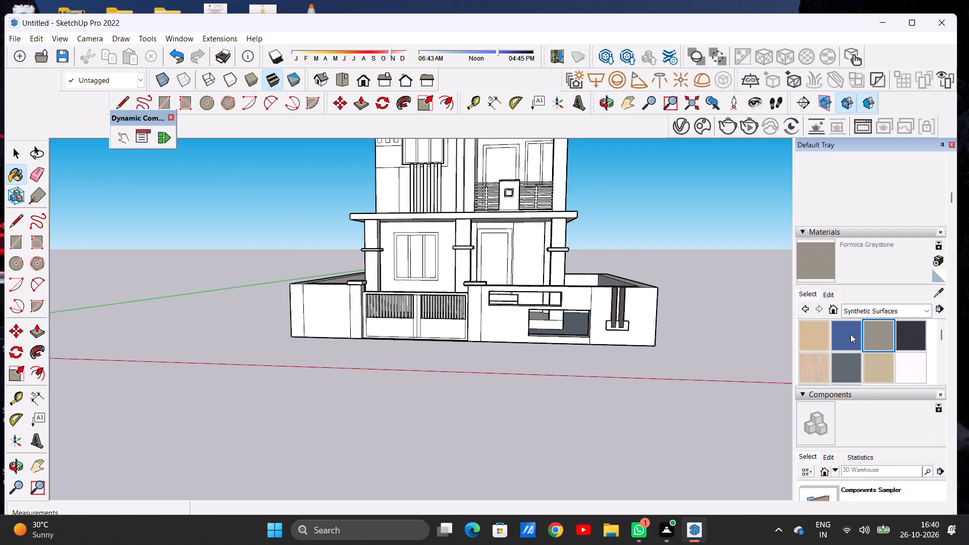
{"action": "scroll", "coordinate": [656, 330], "scroll_direction": "up", "scroll_amount": 5}
{"action": "left_click", "coordinate": [633, 322]}
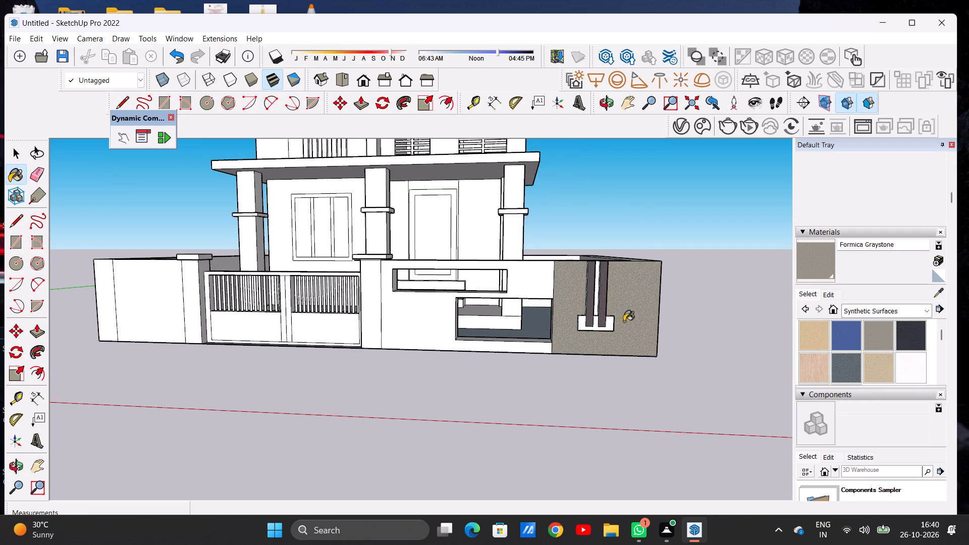
Paint the wall face in the narrow gap between the two vertical strips with Formica Graystone.
{"action": "scroll", "coordinate": [565, 327], "scroll_direction": "down", "scroll_amount": 1}
{"action": "middle_click_drag", "start_coordinate": [637, 315], "coordinate": [483, 375]}
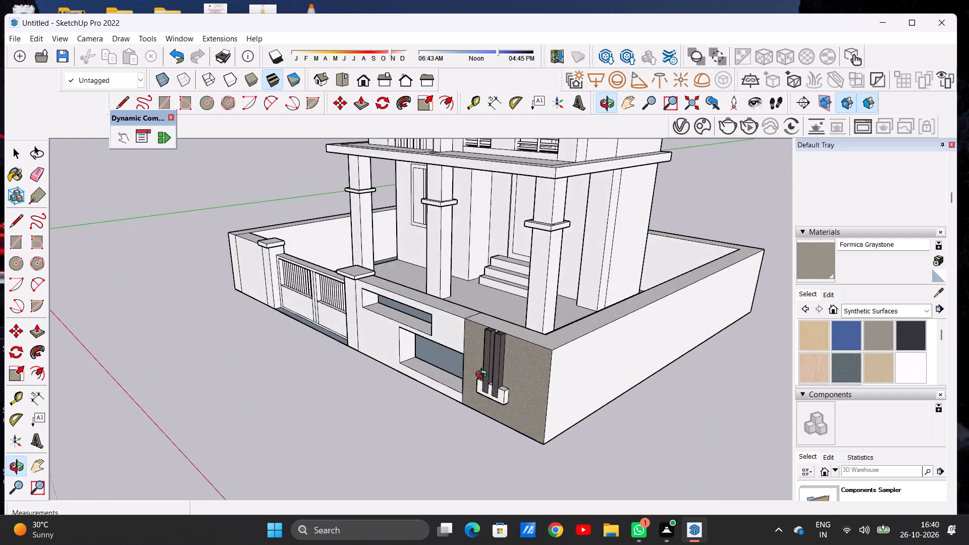
{"action": "middle_click_drag", "start_coordinate": [483, 375], "coordinate": [495, 385]}
{"action": "scroll", "coordinate": [534, 344], "scroll_direction": "down", "scroll_amount": 4}
{"action": "middle_click_drag", "start_coordinate": [515, 364], "coordinate": [663, 357]}
{"action": "scroll", "coordinate": [571, 341], "scroll_direction": "up", "scroll_amount": 5}
{"action": "scroll", "coordinate": [570, 315], "scroll_direction": "down", "scroll_amount": 1}
{"action": "scroll", "coordinate": [570, 315], "scroll_direction": "up", "scroll_amount": 3}
{"action": "scroll", "coordinate": [572, 274], "scroll_direction": "up", "scroll_amount": 13}
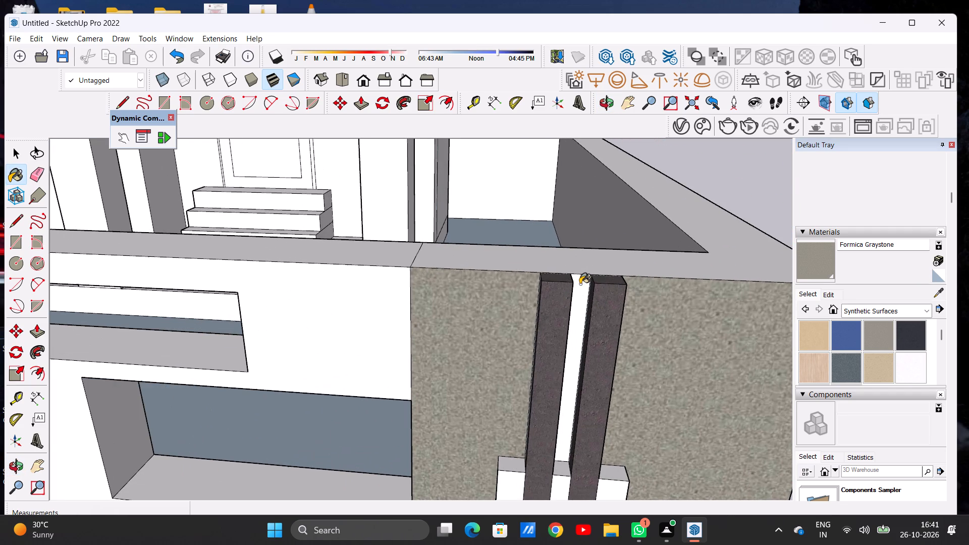
{"action": "left_click", "coordinate": [579, 284]}
Examine the painted end panel against the house front, and the gate pillar next to the wall openings.
{"action": "scroll", "coordinate": [523, 341], "scroll_direction": "down", "scroll_amount": 11}
{"action": "middle_click_drag", "start_coordinate": [507, 398], "coordinate": [526, 313]}
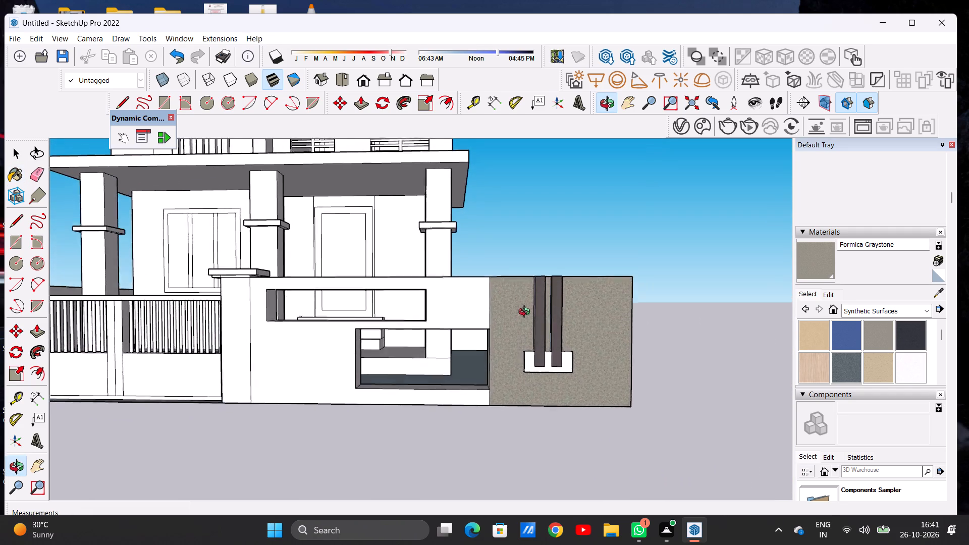
{"action": "middle_click_drag", "start_coordinate": [526, 313], "coordinate": [521, 313]}
{"action": "middle_click_drag", "start_coordinate": [520, 313], "coordinate": [541, 333]}
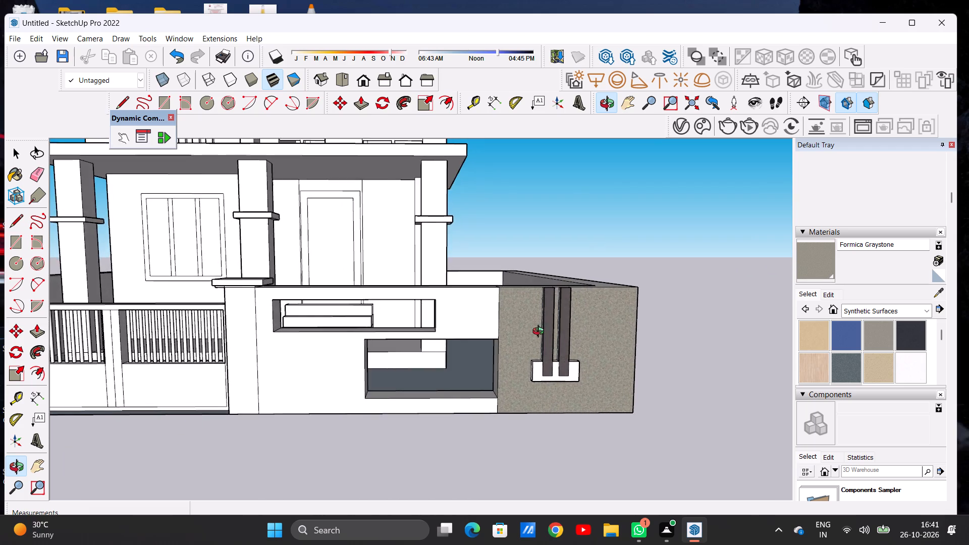
{"action": "middle_click_drag", "start_coordinate": [541, 333], "coordinate": [541, 333]}
{"action": "scroll", "coordinate": [550, 330], "scroll_direction": "down", "scroll_amount": 7}
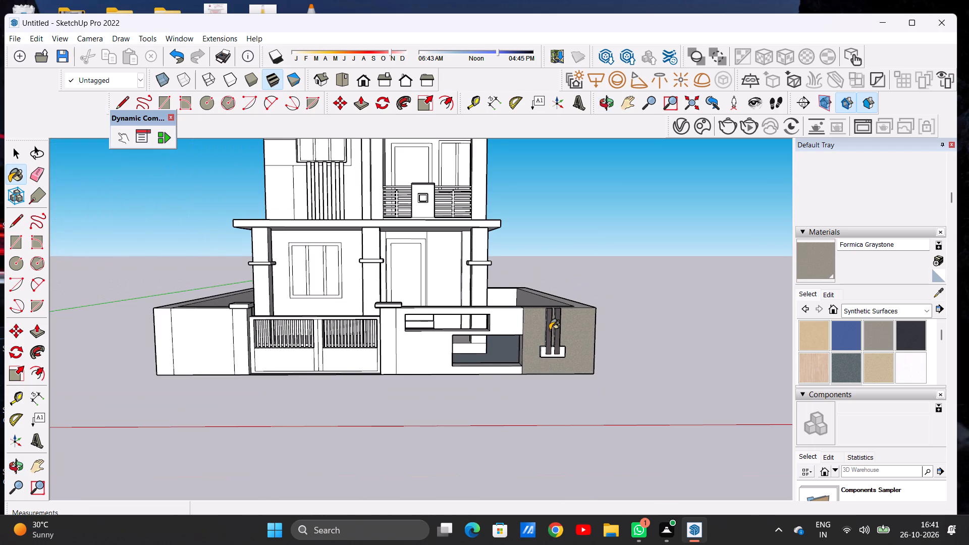
{"action": "scroll", "coordinate": [549, 330], "scroll_direction": "down", "scroll_amount": 1}
{"action": "scroll", "coordinate": [396, 345], "scroll_direction": "up", "scroll_amount": 17}
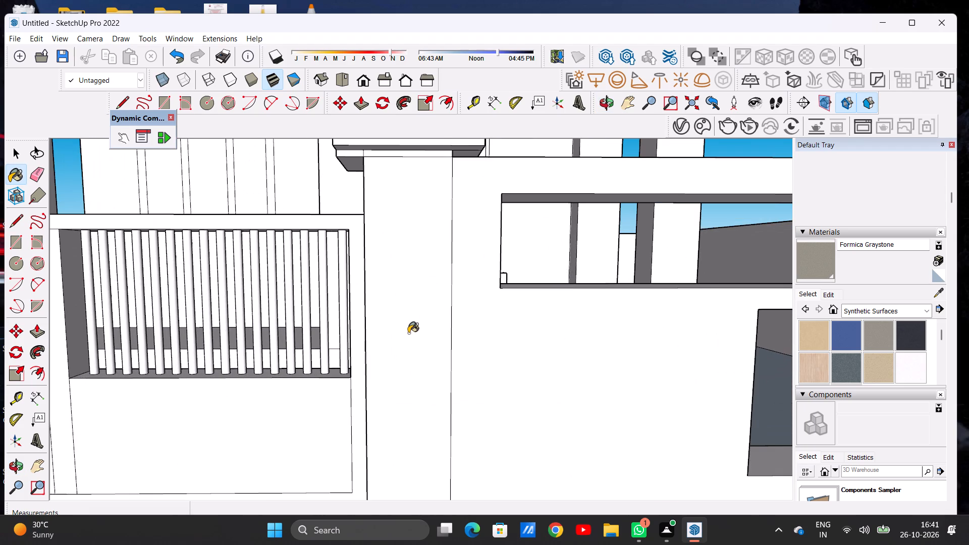
{"action": "key", "text": "space"}
{"action": "scroll", "coordinate": [408, 333], "scroll_direction": "down", "scroll_amount": 8}
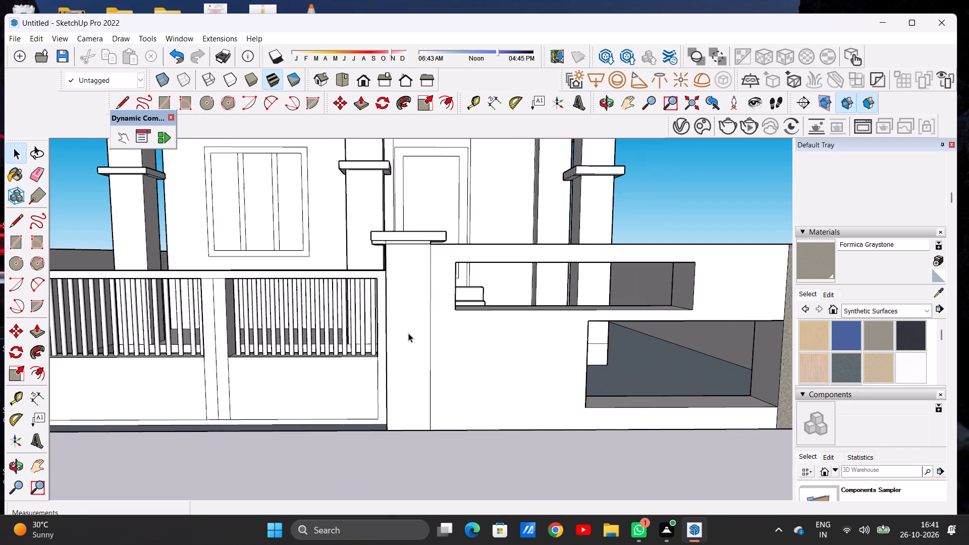
{"action": "scroll", "coordinate": [418, 263], "scroll_direction": "up", "scroll_amount": 6}
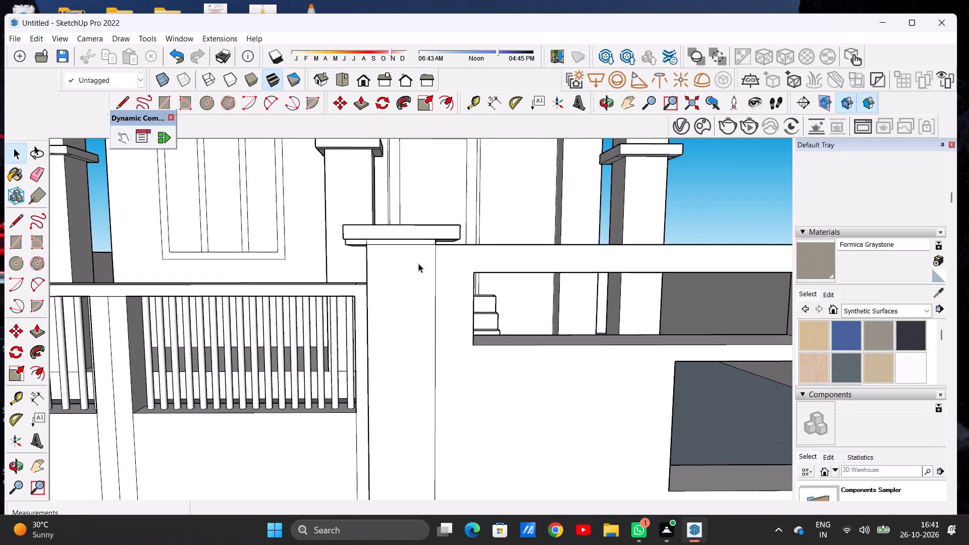
{"action": "scroll", "coordinate": [418, 263], "scroll_direction": "down", "scroll_amount": 3}
{"action": "middle_click_drag", "start_coordinate": [447, 257], "coordinate": [410, 264]}
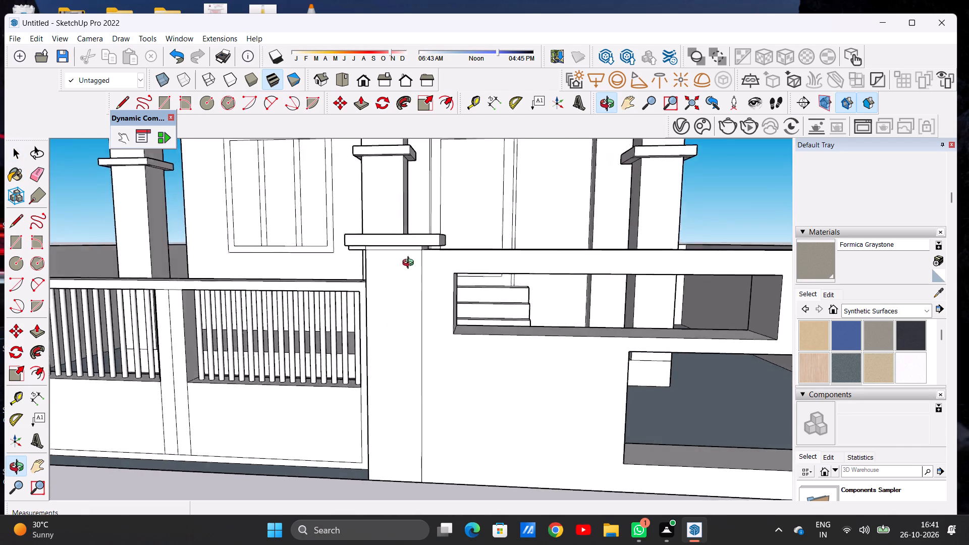
{"action": "middle_click_drag", "start_coordinate": [410, 264], "coordinate": [419, 259]}
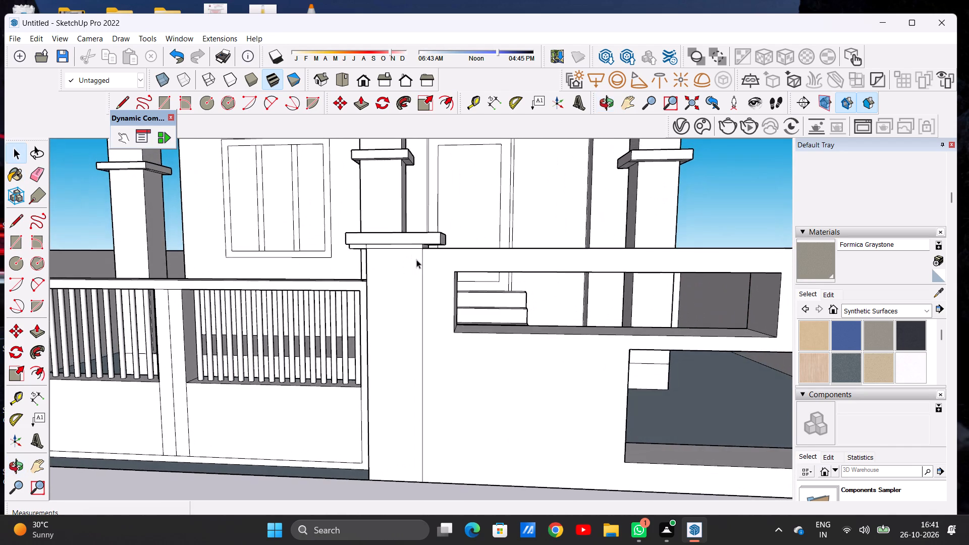
{"action": "middle_click_drag", "start_coordinate": [405, 293], "coordinate": [432, 279]}
{"action": "scroll", "coordinate": [430, 279], "scroll_direction": "down", "scroll_amount": 4}
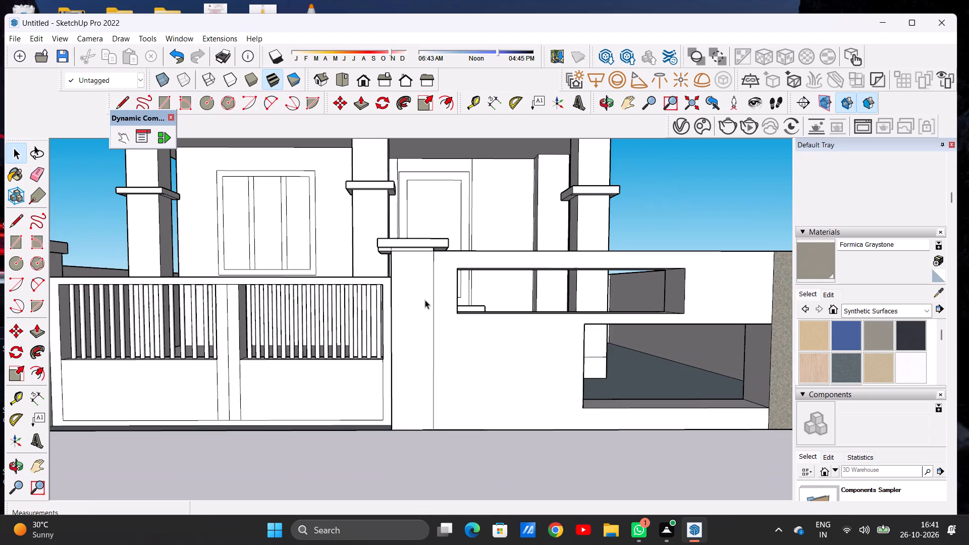
{"action": "scroll", "coordinate": [425, 300], "scroll_direction": "up", "scroll_amount": 5}
{"action": "middle_click_drag", "start_coordinate": [419, 301], "coordinate": [417, 313]}
{"action": "scroll", "coordinate": [427, 301], "scroll_direction": "up", "scroll_amount": 1}
{"action": "scroll", "coordinate": [426, 276], "scroll_direction": "down", "scroll_amount": 3}
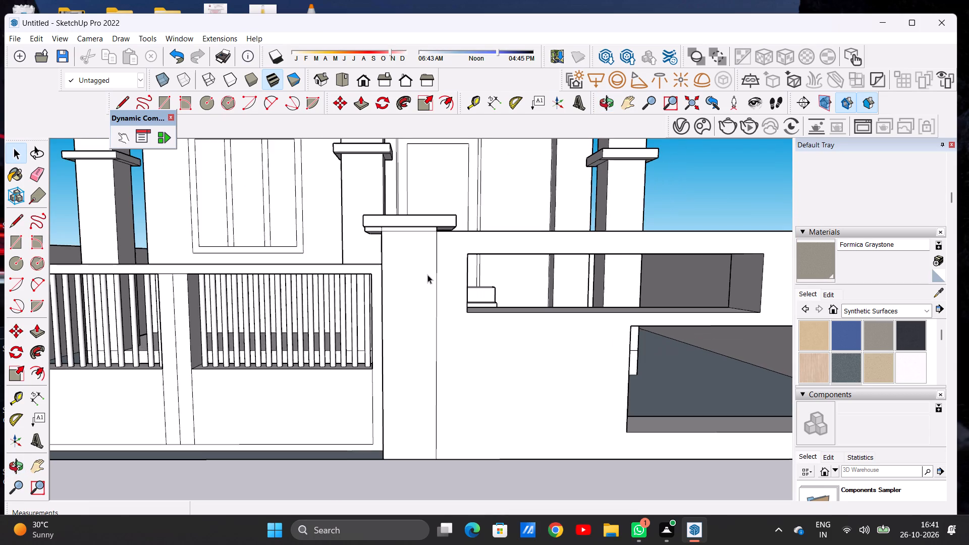
{"action": "scroll", "coordinate": [427, 275], "scroll_direction": "down", "scroll_amount": 1}
{"action": "scroll", "coordinate": [429, 277], "scroll_direction": "up", "scroll_amount": 2}
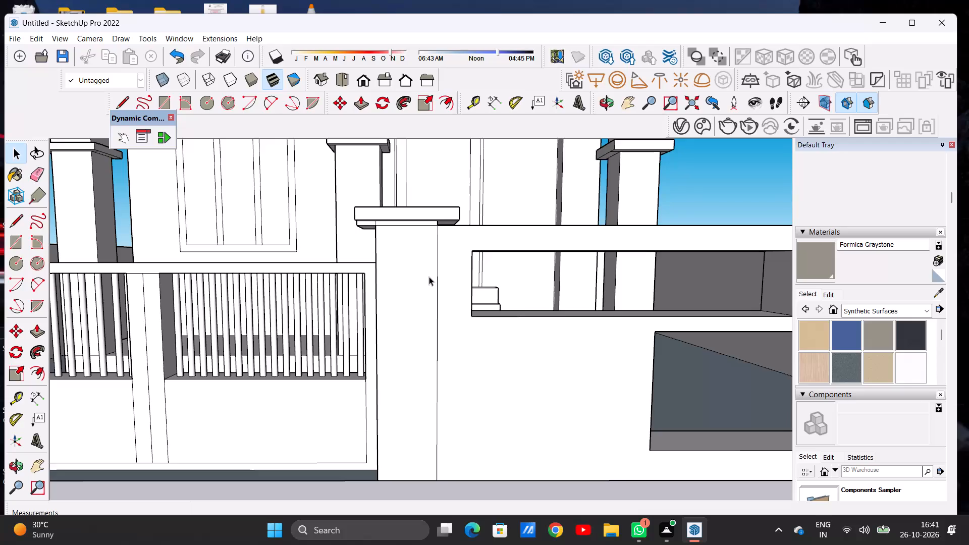
Paint the front face of the gate pillar beside the wall openings with Blinds Vertical Stripe Gray from Window Coverings.
{"action": "left_click", "coordinate": [864, 312]}
{"action": "left_click", "coordinate": [850, 461]}
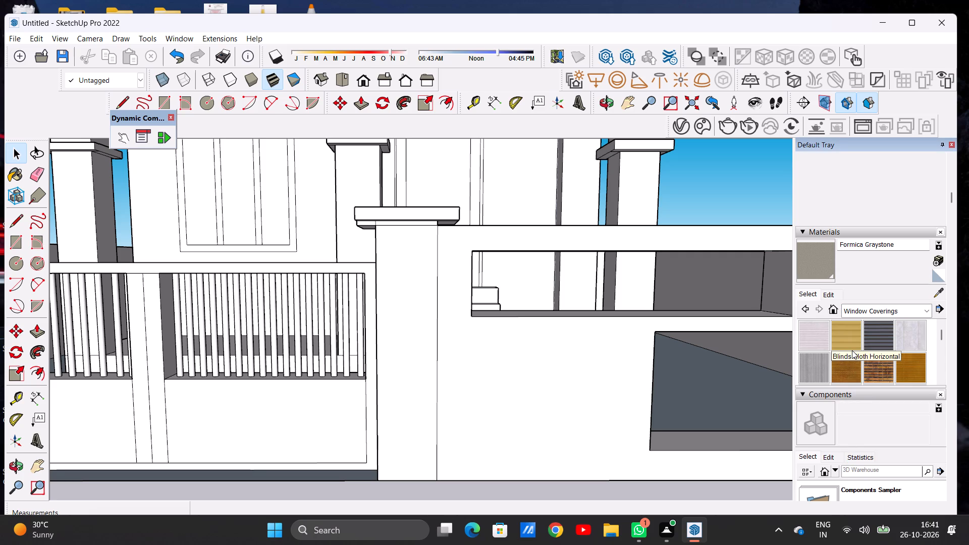
{"action": "left_click", "coordinate": [818, 365]}
{"action": "scroll", "coordinate": [437, 391], "scroll_direction": "up", "scroll_amount": 4}
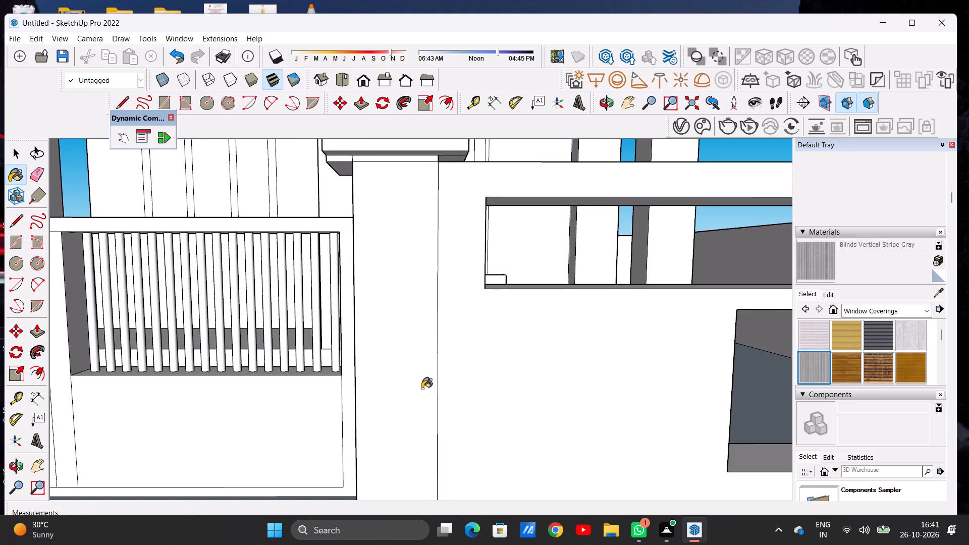
{"action": "left_click", "coordinate": [421, 389]}
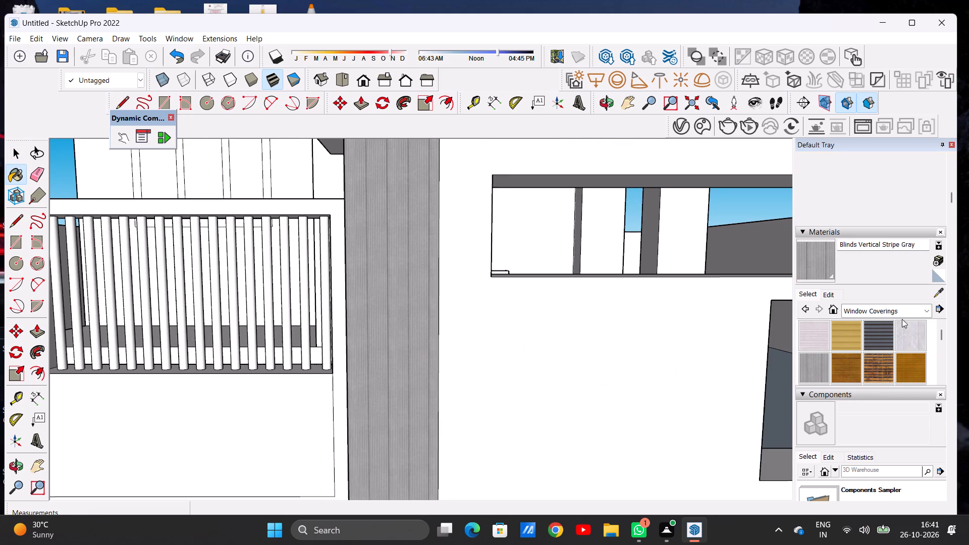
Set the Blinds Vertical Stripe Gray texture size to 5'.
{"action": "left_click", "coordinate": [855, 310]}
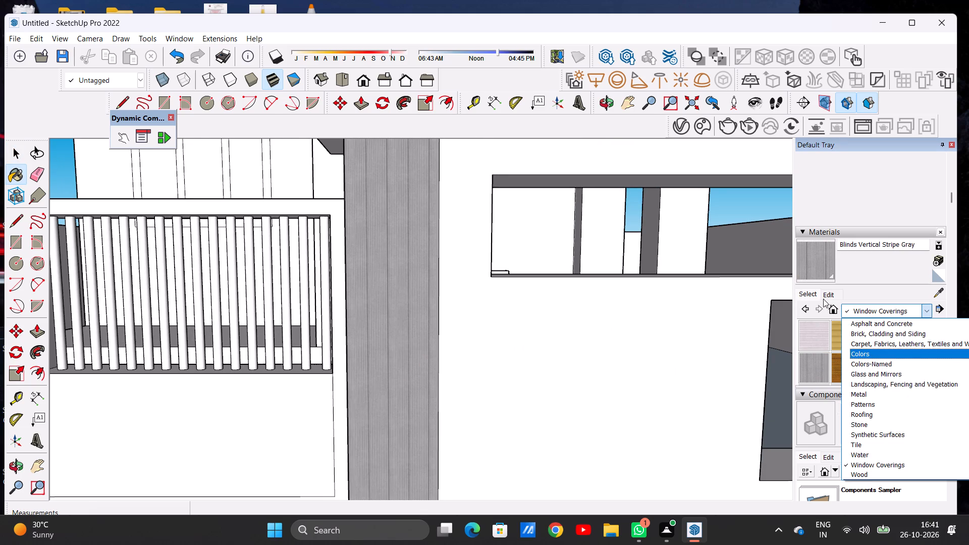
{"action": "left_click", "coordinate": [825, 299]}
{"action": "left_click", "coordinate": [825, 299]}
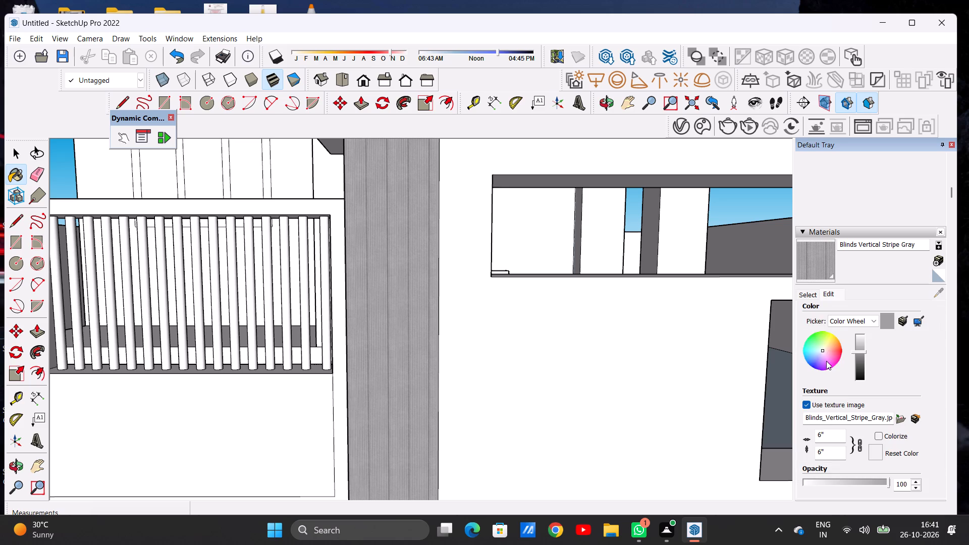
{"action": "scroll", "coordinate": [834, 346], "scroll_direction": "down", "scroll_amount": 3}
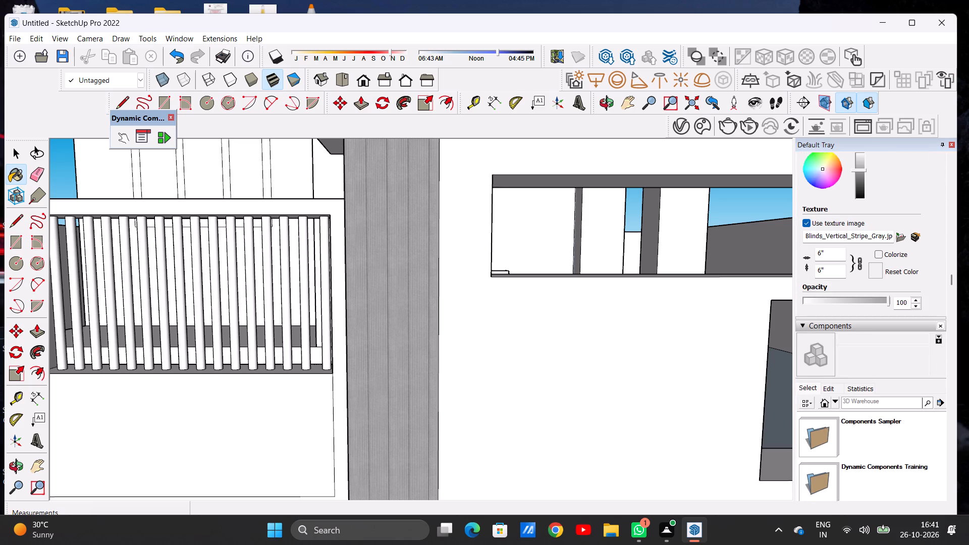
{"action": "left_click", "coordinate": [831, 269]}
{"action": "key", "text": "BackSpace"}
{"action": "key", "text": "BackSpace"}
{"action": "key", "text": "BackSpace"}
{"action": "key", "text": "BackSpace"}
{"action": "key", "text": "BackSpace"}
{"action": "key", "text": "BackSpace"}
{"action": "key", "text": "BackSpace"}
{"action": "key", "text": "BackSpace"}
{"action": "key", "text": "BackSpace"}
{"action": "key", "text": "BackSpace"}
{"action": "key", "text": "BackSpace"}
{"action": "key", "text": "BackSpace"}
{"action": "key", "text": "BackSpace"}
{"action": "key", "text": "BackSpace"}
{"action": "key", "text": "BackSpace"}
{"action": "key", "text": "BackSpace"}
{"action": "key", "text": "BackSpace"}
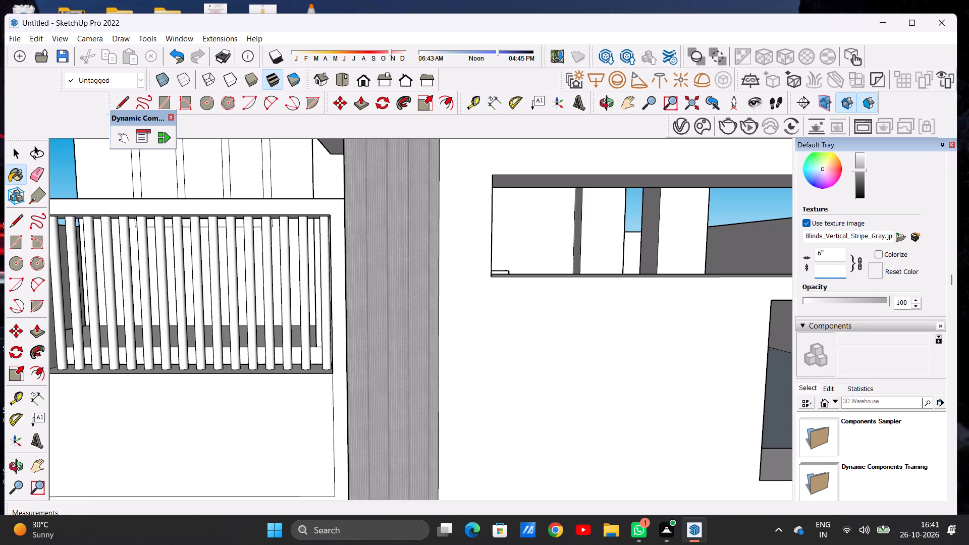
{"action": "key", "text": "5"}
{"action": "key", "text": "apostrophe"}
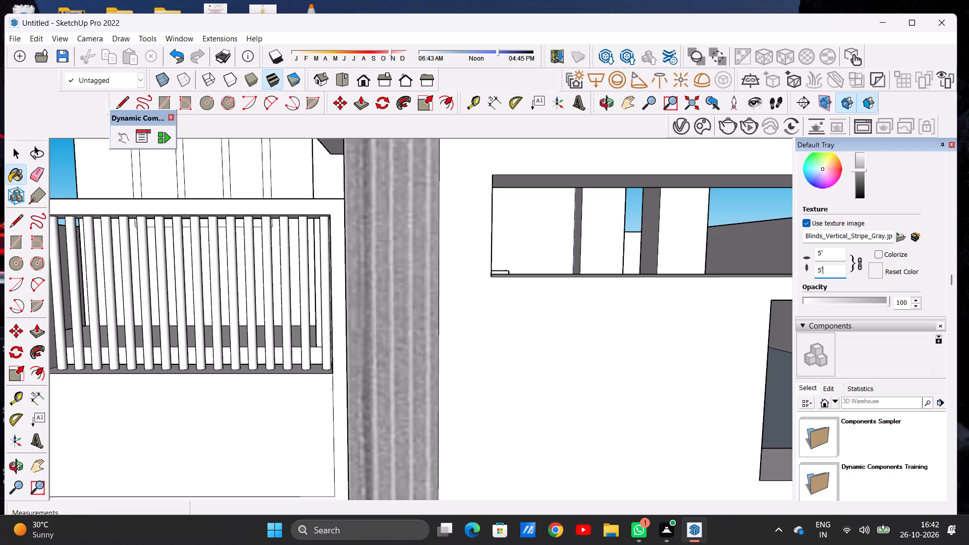
Set the Blinds Vertical Stripe Gray texture size to 3'.
{"action": "key", "text": "BackSpace"}
{"action": "key", "text": "BackSpace"}
{"action": "key", "text": "BackSpace"}
{"action": "key", "text": "BackSpace"}
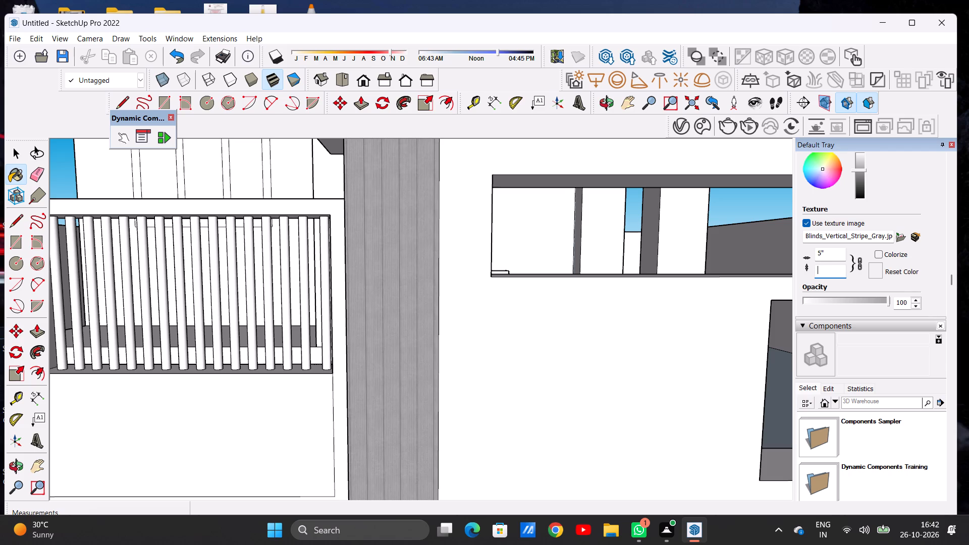
{"action": "key", "text": "3"}
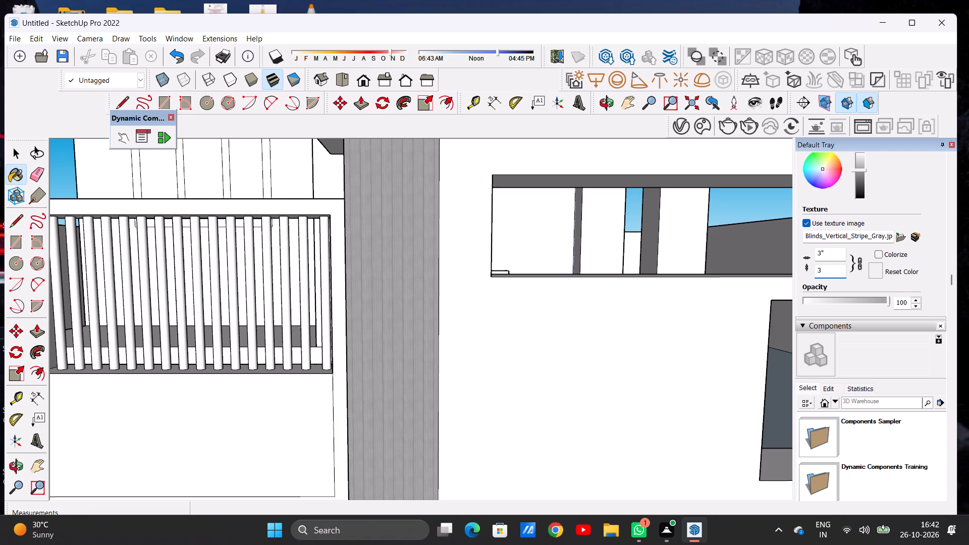
{"action": "key", "text": "apostrophe"}
{"action": "key", "text": "Return"}
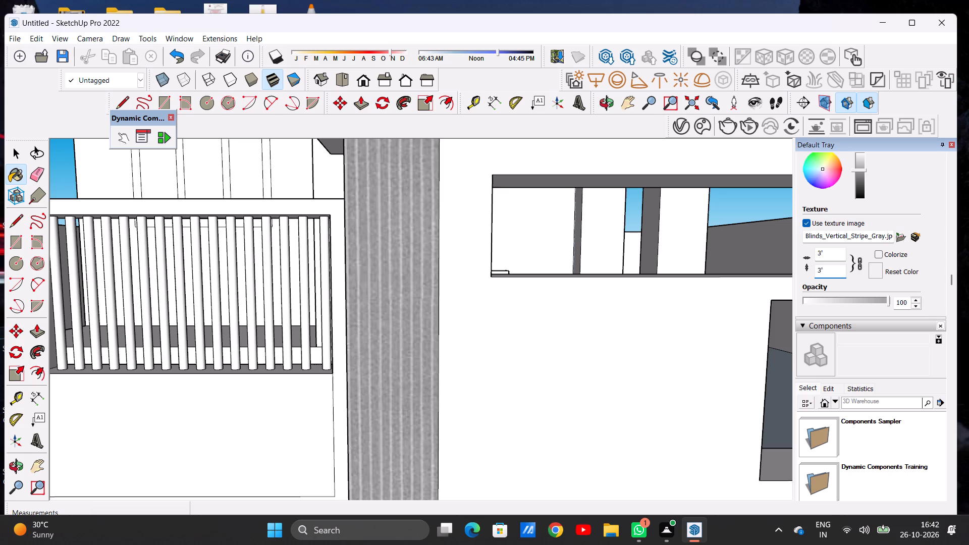
Paint both front faces of the narrow band beneath the gate pillar's cap with Blinds Vertical Stripe Gray.
{"action": "scroll", "coordinate": [406, 264], "scroll_direction": "down", "scroll_amount": 8}
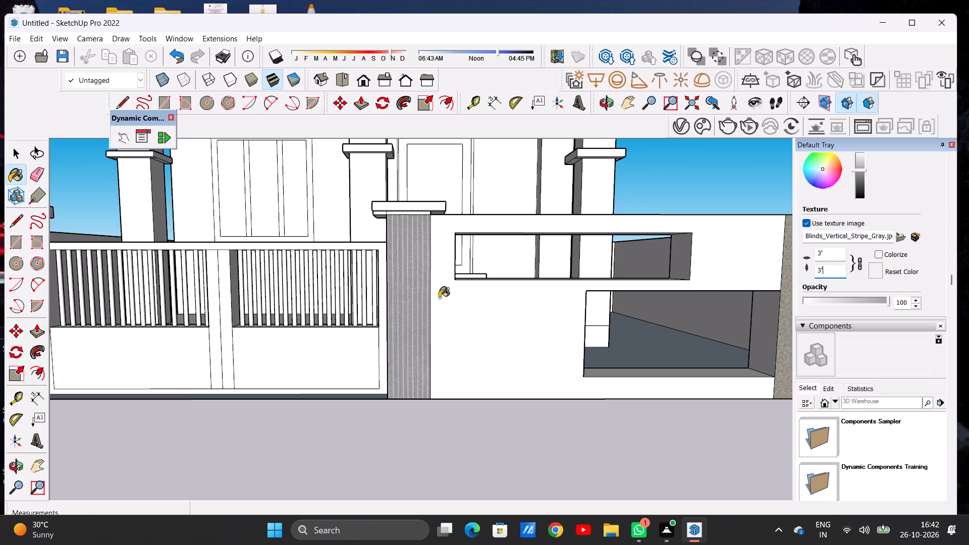
{"action": "scroll", "coordinate": [439, 298], "scroll_direction": "down", "scroll_amount": 2}
{"action": "scroll", "coordinate": [406, 241], "scroll_direction": "up", "scroll_amount": 2}
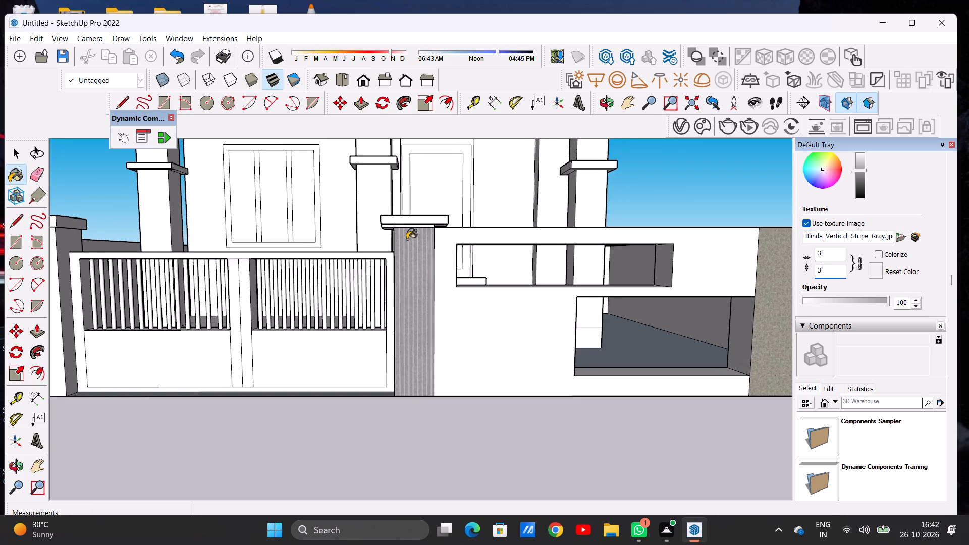
{"action": "scroll", "coordinate": [407, 239], "scroll_direction": "up", "scroll_amount": 16}
{"action": "scroll", "coordinate": [453, 200], "scroll_direction": "up", "scroll_amount": 6}
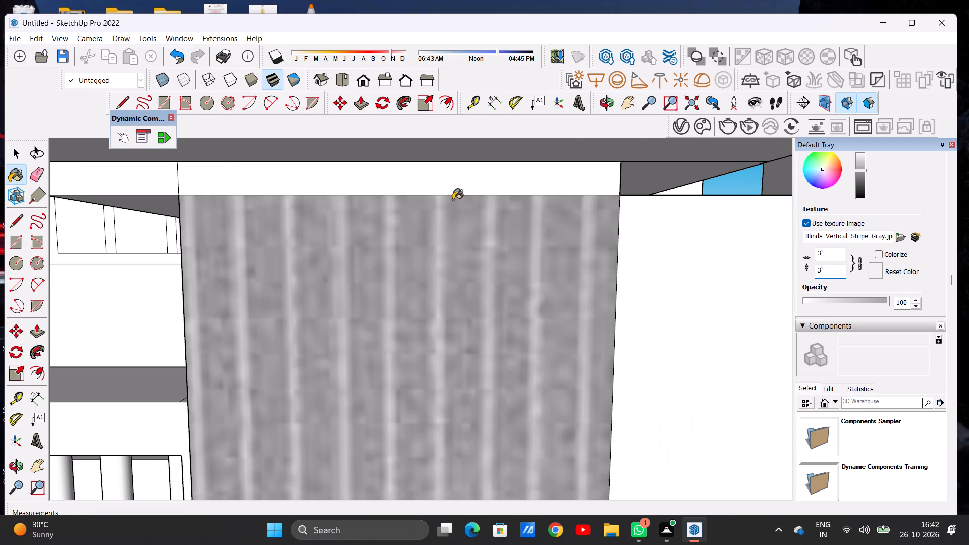
{"action": "left_click", "coordinate": [463, 183]}
{"action": "scroll", "coordinate": [464, 217], "scroll_direction": "down", "scroll_amount": 3}
{"action": "scroll", "coordinate": [466, 226], "scroll_direction": "up", "scroll_amount": 1}
{"action": "scroll", "coordinate": [466, 227], "scroll_direction": "down", "scroll_amount": 7}
{"action": "scroll", "coordinate": [345, 210], "scroll_direction": "up", "scroll_amount": 6}
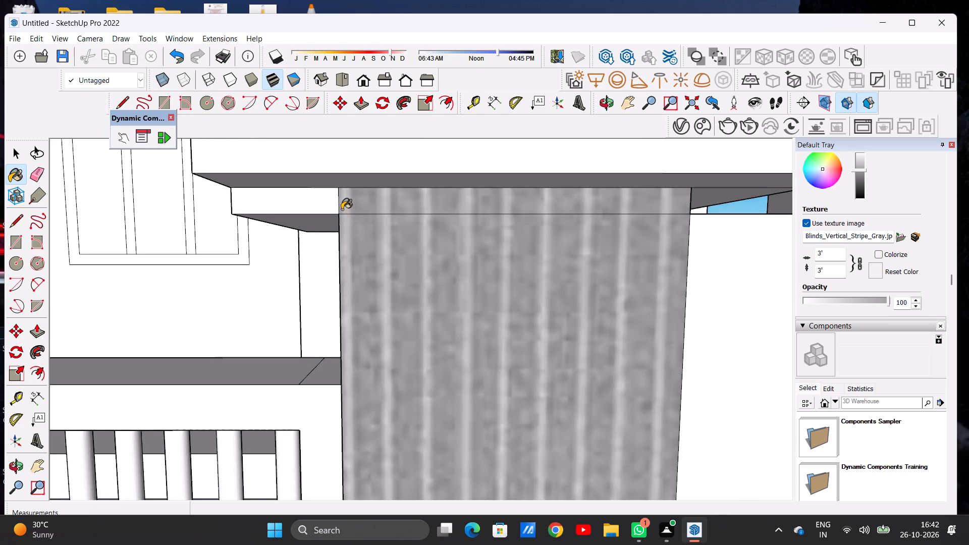
{"action": "scroll", "coordinate": [341, 209], "scroll_direction": "up", "scroll_amount": 3}
{"action": "left_click", "coordinate": [298, 194]}
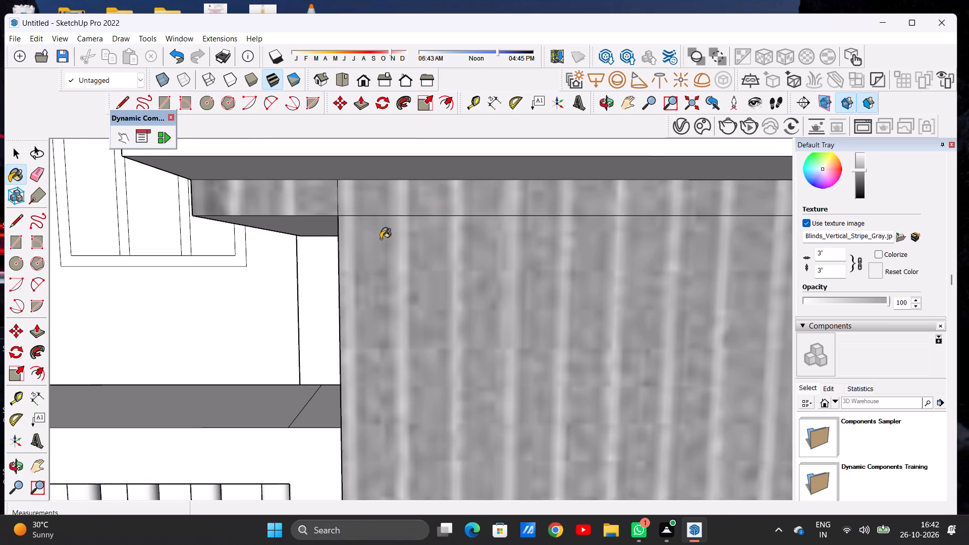
Check the striped gate pillar's front, cap band and side faces from both sides.
{"action": "scroll", "coordinate": [385, 277], "scroll_direction": "down", "scroll_amount": 20}
{"action": "scroll", "coordinate": [385, 277], "scroll_direction": "down", "scroll_amount": 2}
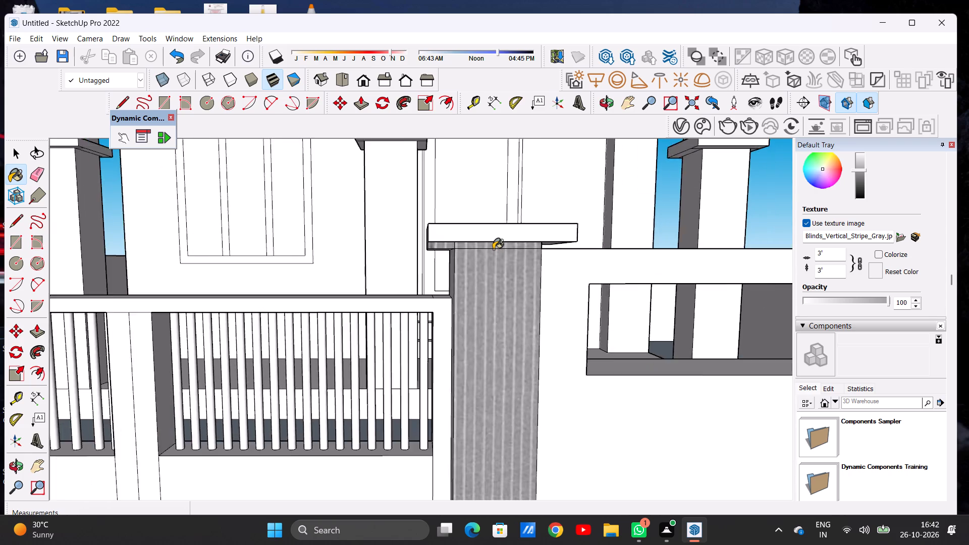
{"action": "scroll", "coordinate": [493, 249], "scroll_direction": "down", "scroll_amount": 6}
{"action": "scroll", "coordinate": [490, 339], "scroll_direction": "up", "scroll_amount": 2}
{"action": "scroll", "coordinate": [490, 340], "scroll_direction": "down", "scroll_amount": 1}
{"action": "scroll", "coordinate": [490, 340], "scroll_direction": "up", "scroll_amount": 3}
{"action": "middle_click_drag", "start_coordinate": [504, 303], "coordinate": [458, 307]}
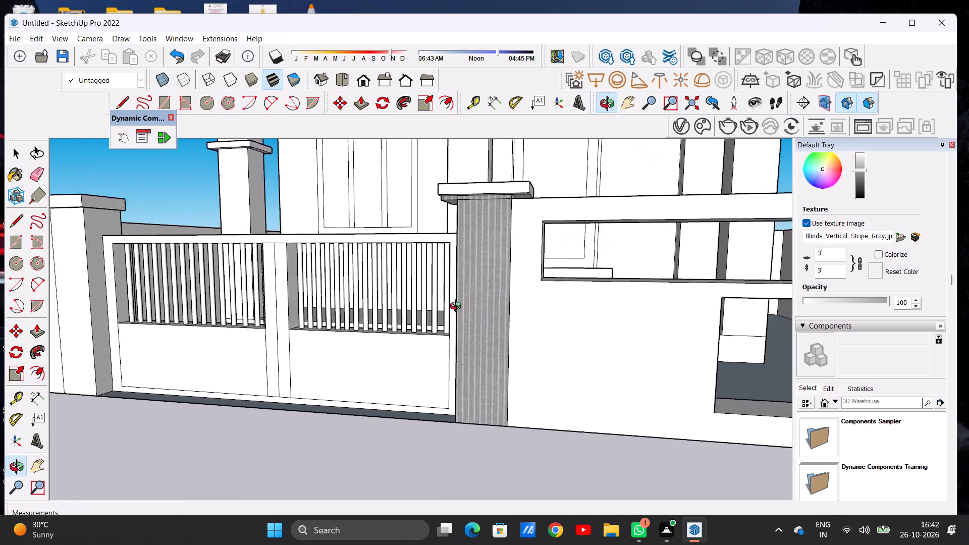
{"action": "middle_click_drag", "start_coordinate": [458, 307], "coordinate": [580, 313]}
{"action": "middle_click_drag", "start_coordinate": [480, 316], "coordinate": [515, 323]}
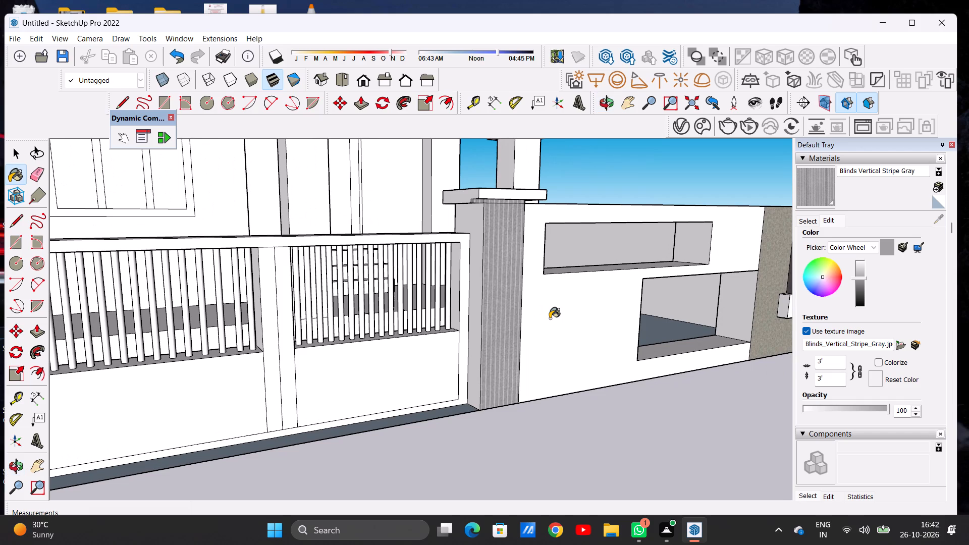
Paint the gate-facing side of the striped gate pillar with Blinds Vertical Stripe Gray.
{"action": "scroll", "coordinate": [488, 267], "scroll_direction": "up", "scroll_amount": 4}
{"action": "scroll", "coordinate": [463, 228], "scroll_direction": "down", "scroll_amount": 1}
{"action": "scroll", "coordinate": [483, 214], "scroll_direction": "up", "scroll_amount": 4}
{"action": "left_click", "coordinate": [480, 214]}
{"action": "scroll", "coordinate": [486, 236], "scroll_direction": "down", "scroll_amount": 5}
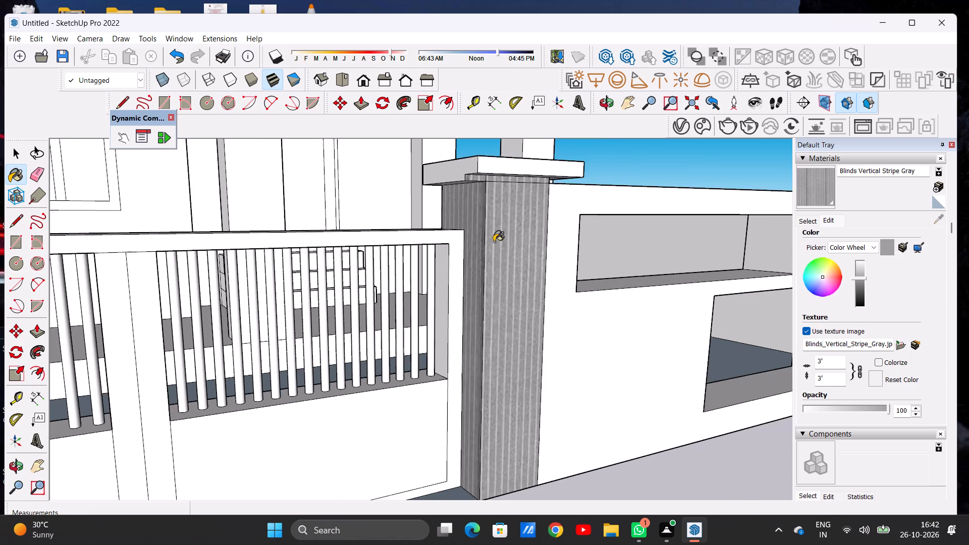
Paint the house-facing inner face of the same gate pillar with Blinds Vertical Stripe Gray.
{"action": "scroll", "coordinate": [494, 242], "scroll_direction": "down", "scroll_amount": 3}
{"action": "middle_click_drag", "start_coordinate": [476, 246], "coordinate": [567, 261]}
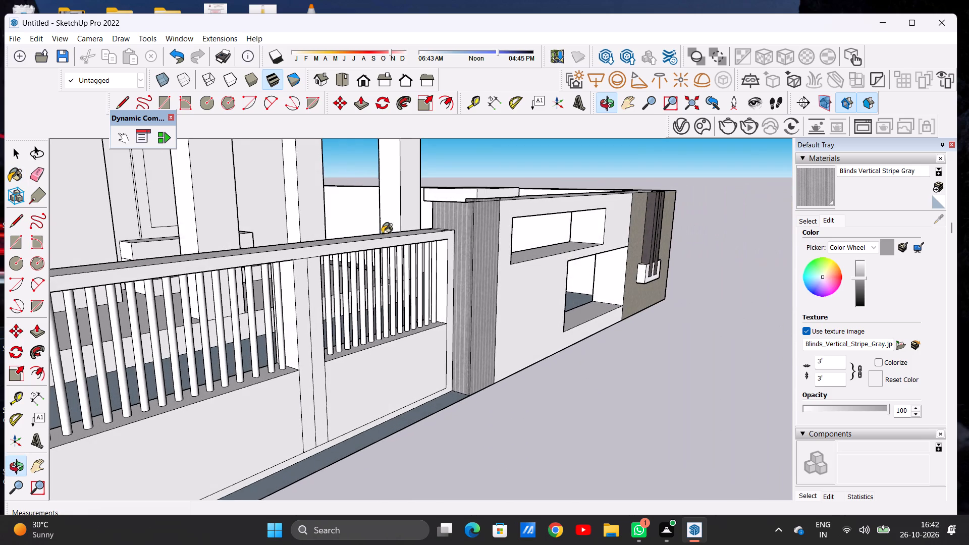
{"action": "middle_click_drag", "start_coordinate": [478, 243], "coordinate": [545, 248]}
{"action": "middle_click_drag", "start_coordinate": [357, 245], "coordinate": [545, 249]}
{"action": "middle_click", "coordinate": [545, 249]}
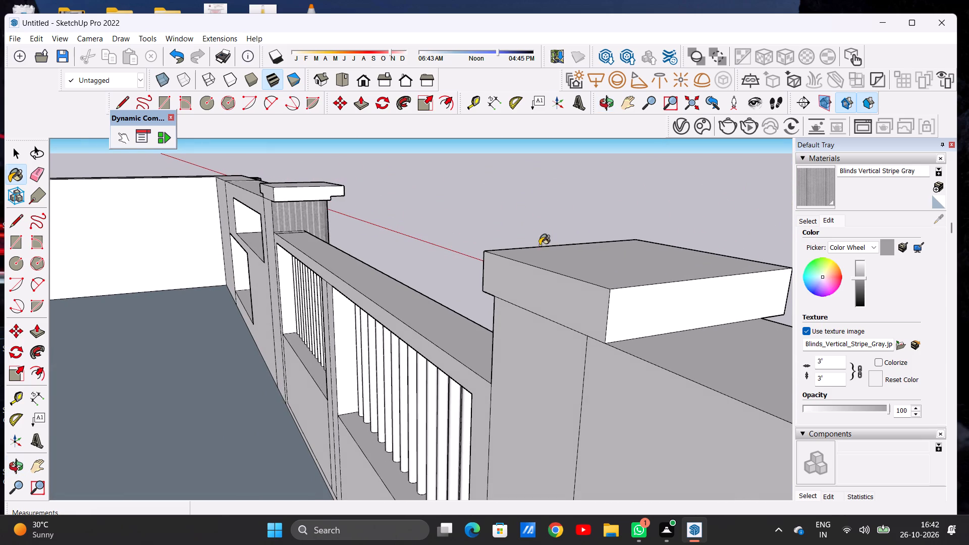
{"action": "scroll", "coordinate": [279, 233], "scroll_direction": "up", "scroll_amount": 16}
{"action": "left_click", "coordinate": [280, 211]}
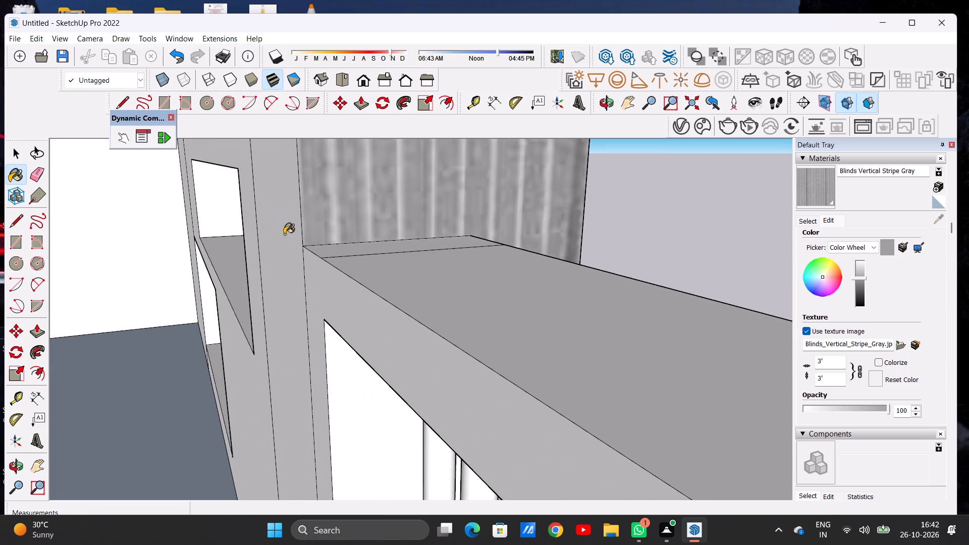
{"action": "scroll", "coordinate": [288, 245], "scroll_direction": "down", "scroll_amount": 17}
Paint the wall-side face of the narrow band beneath the striped pillar's cap with Blinds Vertical Stripe Gray.
{"action": "middle_click_drag", "start_coordinate": [435, 255], "coordinate": [264, 230]}
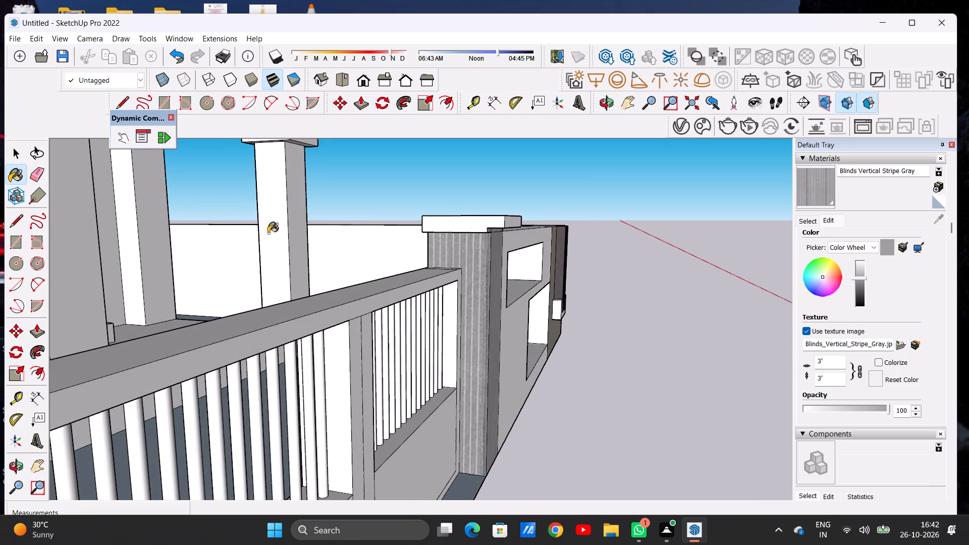
{"action": "scroll", "coordinate": [315, 247], "scroll_direction": "down", "scroll_amount": 6}
{"action": "middle_click_drag", "start_coordinate": [429, 274], "coordinate": [244, 269]}
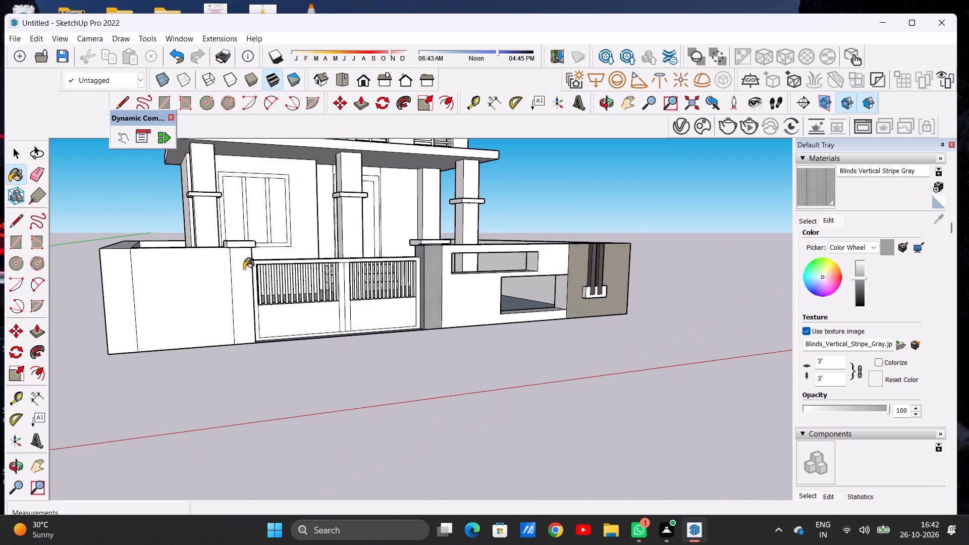
{"action": "scroll", "coordinate": [244, 269], "scroll_direction": "down", "scroll_amount": 3}
{"action": "scroll", "coordinate": [309, 268], "scroll_direction": "up", "scroll_amount": 4}
{"action": "scroll", "coordinate": [406, 268], "scroll_direction": "up", "scroll_amount": 7}
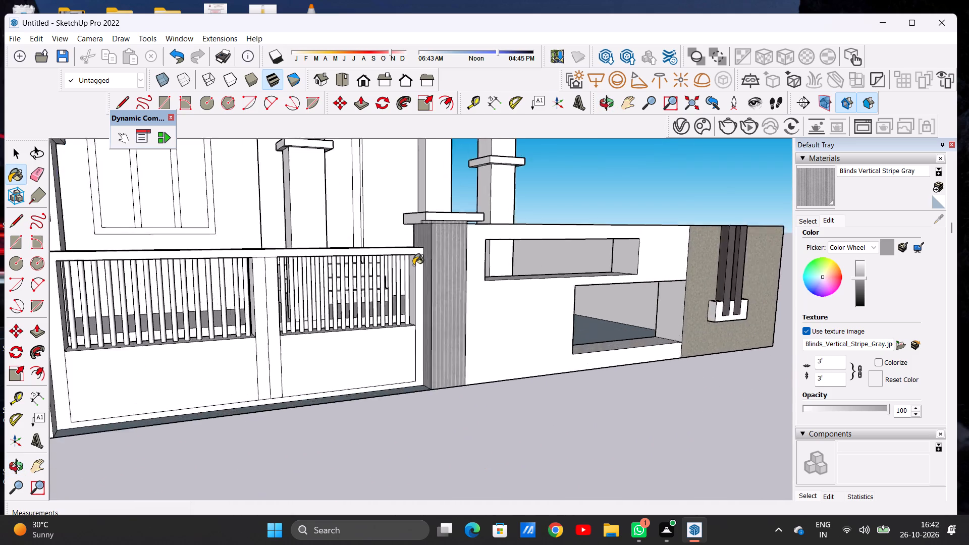
{"action": "scroll", "coordinate": [413, 265], "scroll_direction": "up", "scroll_amount": 4}
{"action": "middle_click_drag", "start_coordinate": [413, 246], "coordinate": [337, 256]}
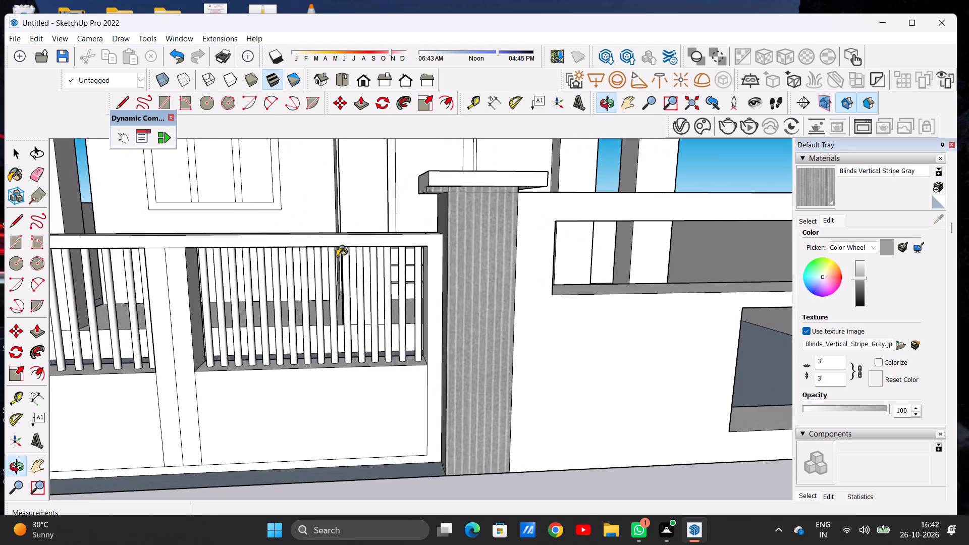
{"action": "scroll", "coordinate": [466, 246], "scroll_direction": "down", "scroll_amount": 5}
{"action": "middle_click_drag", "start_coordinate": [477, 259], "coordinate": [353, 267]}
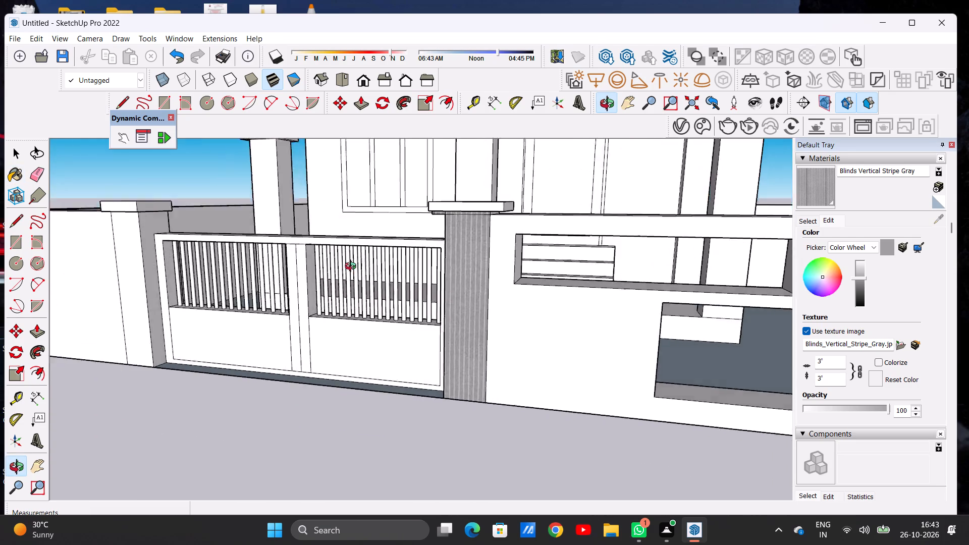
{"action": "middle_click_drag", "start_coordinate": [353, 267], "coordinate": [244, 281]}
{"action": "middle_click_drag", "start_coordinate": [402, 253], "coordinate": [412, 200]}
{"action": "scroll", "coordinate": [460, 173], "scroll_direction": "up", "scroll_amount": 10}
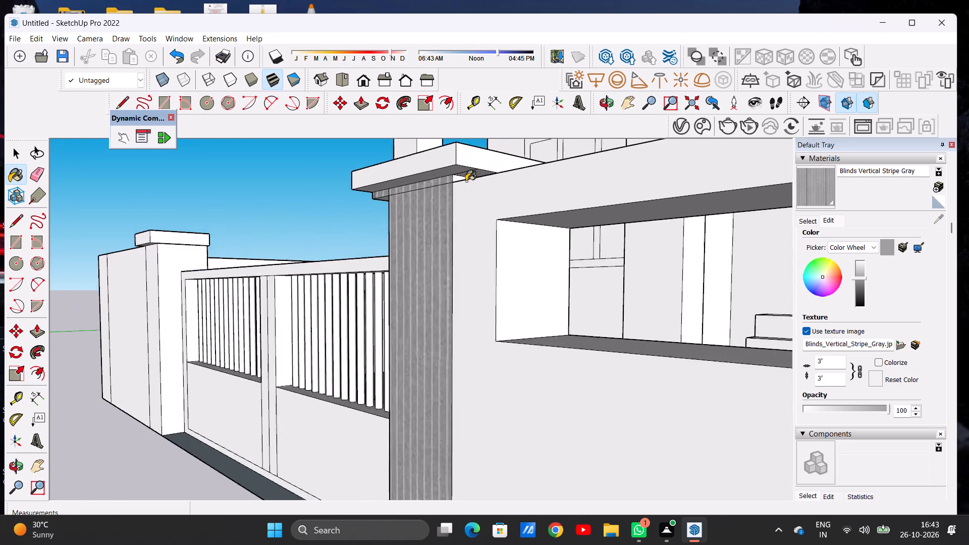
{"action": "scroll", "coordinate": [466, 181], "scroll_direction": "up", "scroll_amount": 2}
{"action": "scroll", "coordinate": [459, 181], "scroll_direction": "down", "scroll_amount": 1}
{"action": "scroll", "coordinate": [458, 181], "scroll_direction": "up", "scroll_amount": 12}
{"action": "left_click", "coordinate": [450, 180]}
{"action": "scroll", "coordinate": [462, 206], "scroll_direction": "down", "scroll_amount": 6}
{"action": "scroll", "coordinate": [469, 220], "scroll_direction": "up", "scroll_amount": 1}
{"action": "scroll", "coordinate": [469, 220], "scroll_direction": "down", "scroll_amount": 3}
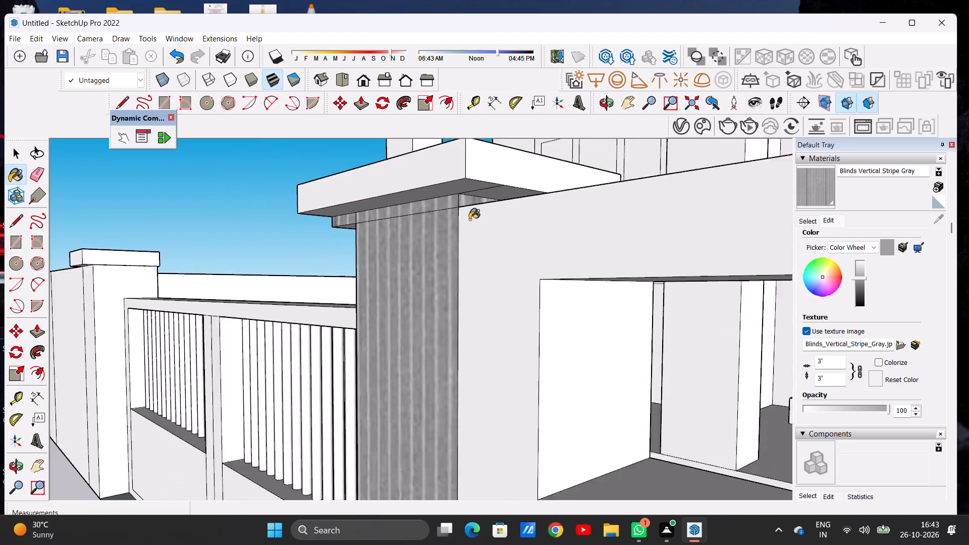
Paint the street-facing front of the unpainted gate pillar with Formica Graystone from the Synthetic Surfaces materials.
{"action": "scroll", "coordinate": [469, 220], "scroll_direction": "down", "scroll_amount": 20}
{"action": "scroll", "coordinate": [469, 220], "scroll_direction": "down", "scroll_amount": 1}
{"action": "middle_click_drag", "start_coordinate": [399, 261], "coordinate": [559, 270]}
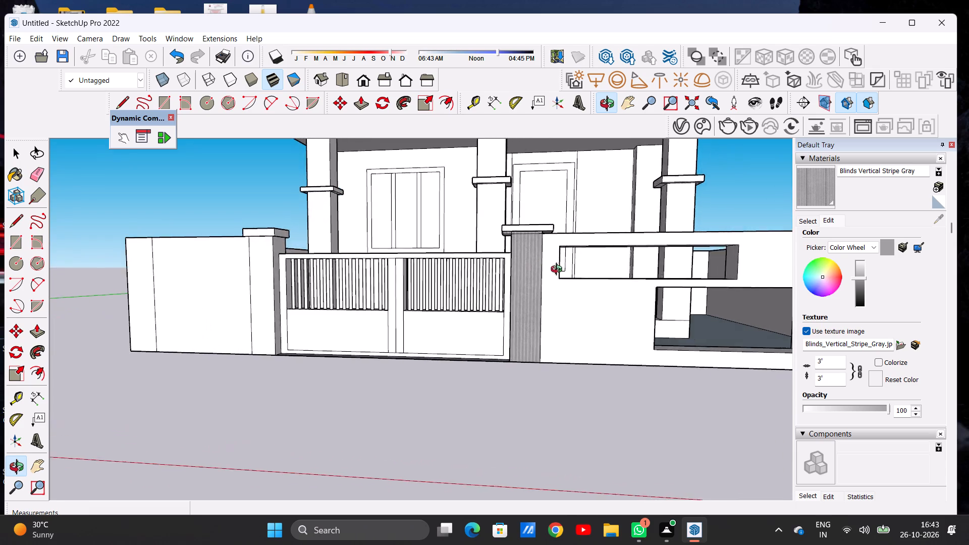
{"action": "middle_click_drag", "start_coordinate": [559, 270], "coordinate": [590, 290]}
{"action": "scroll", "coordinate": [577, 278], "scroll_direction": "down", "scroll_amount": 4}
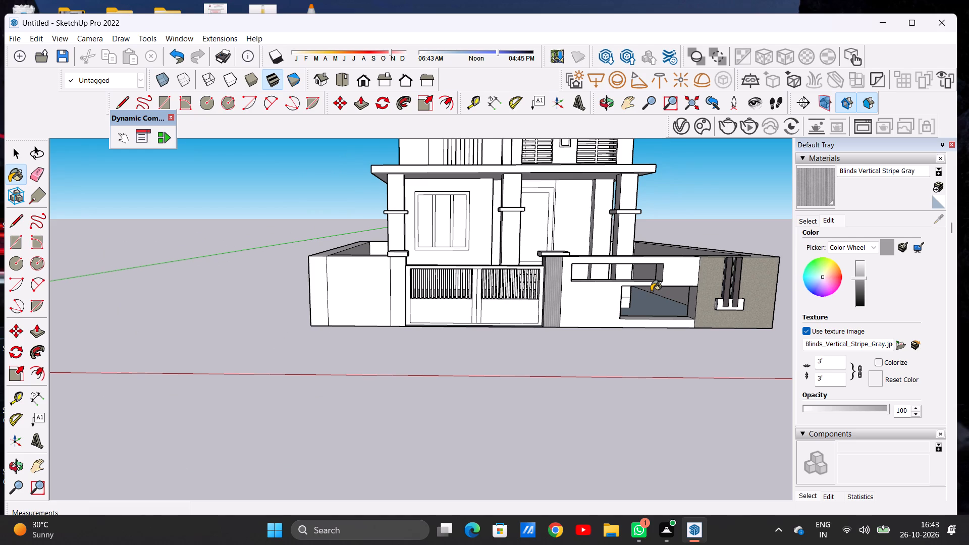
{"action": "left_click", "coordinate": [808, 220]}
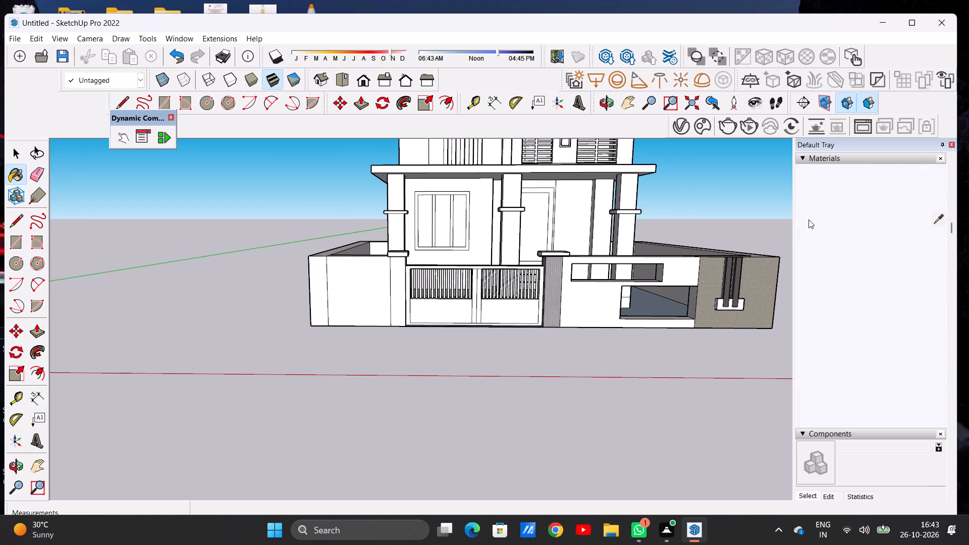
{"action": "left_click", "coordinate": [848, 236]}
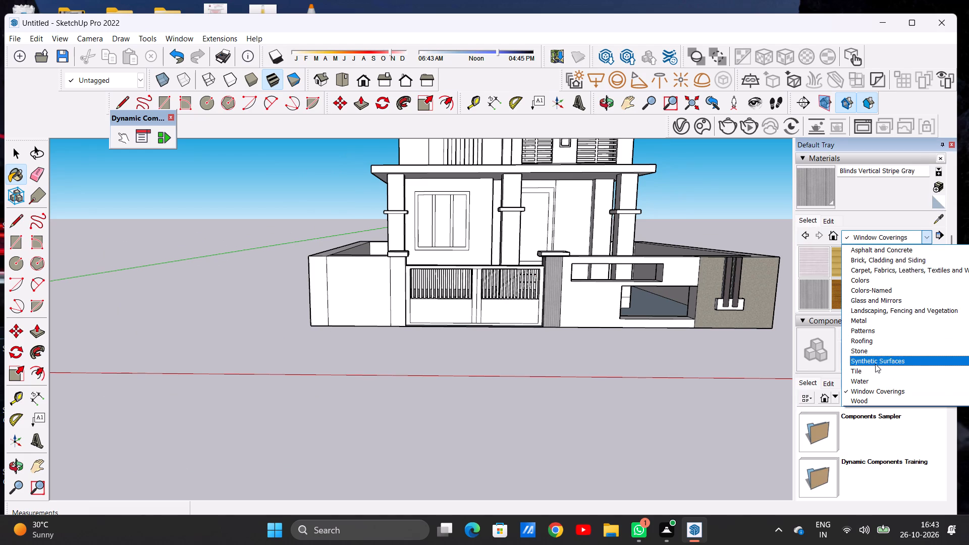
{"action": "left_click", "coordinate": [875, 363]}
{"action": "left_click", "coordinate": [881, 263]}
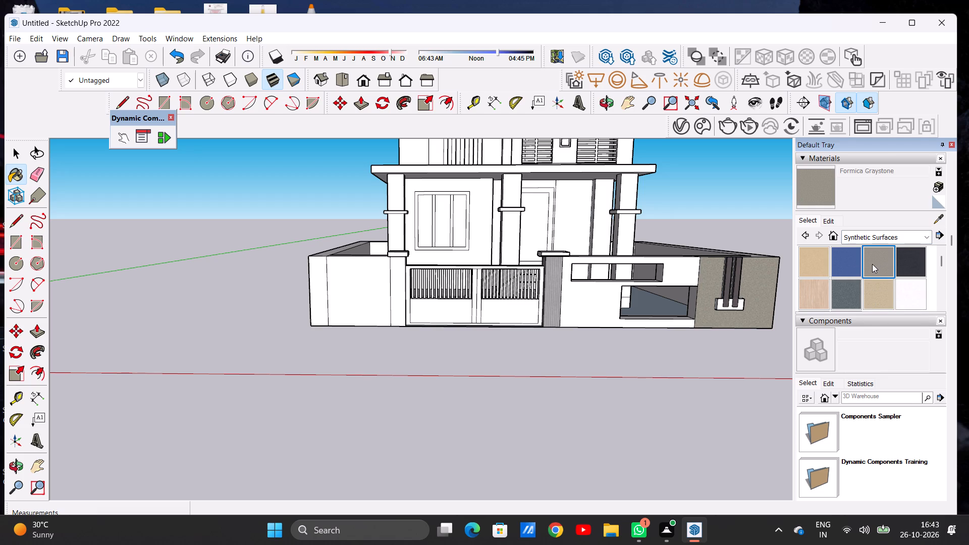
{"action": "scroll", "coordinate": [411, 292], "scroll_direction": "up", "scroll_amount": 13}
{"action": "left_click", "coordinate": [391, 256]}
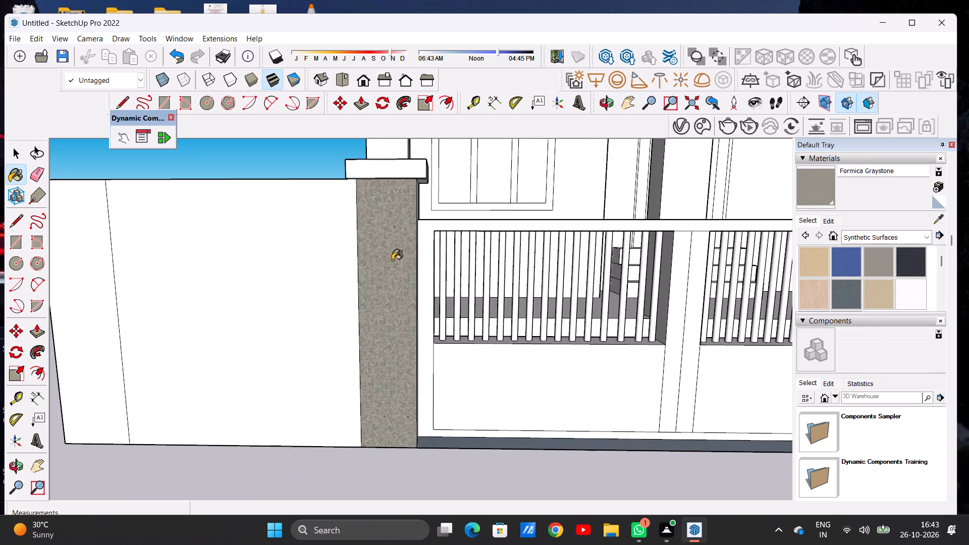
Paint the gate-facing side of that second gate pillar with Formica Graystone.
{"action": "scroll", "coordinate": [409, 260], "scroll_direction": "down", "scroll_amount": 7}
{"action": "middle_click_drag", "start_coordinate": [441, 252], "coordinate": [339, 282]}
{"action": "scroll", "coordinate": [384, 253], "scroll_direction": "up", "scroll_amount": 8}
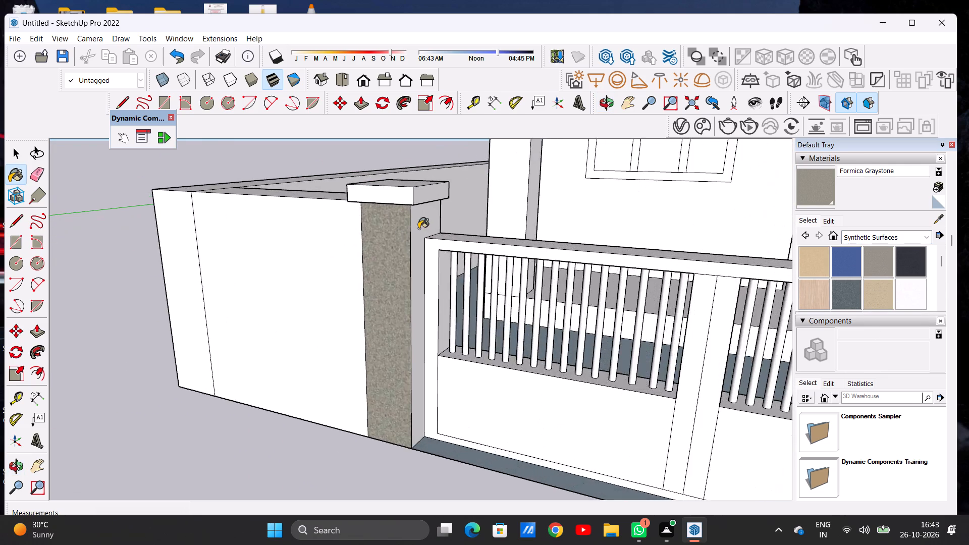
{"action": "scroll", "coordinate": [418, 229], "scroll_direction": "up", "scroll_amount": 13}
{"action": "left_click", "coordinate": [421, 219]}
{"action": "scroll", "coordinate": [431, 228], "scroll_direction": "down", "scroll_amount": 20}
{"action": "scroll", "coordinate": [431, 228], "scroll_direction": "down", "scroll_amount": 1}
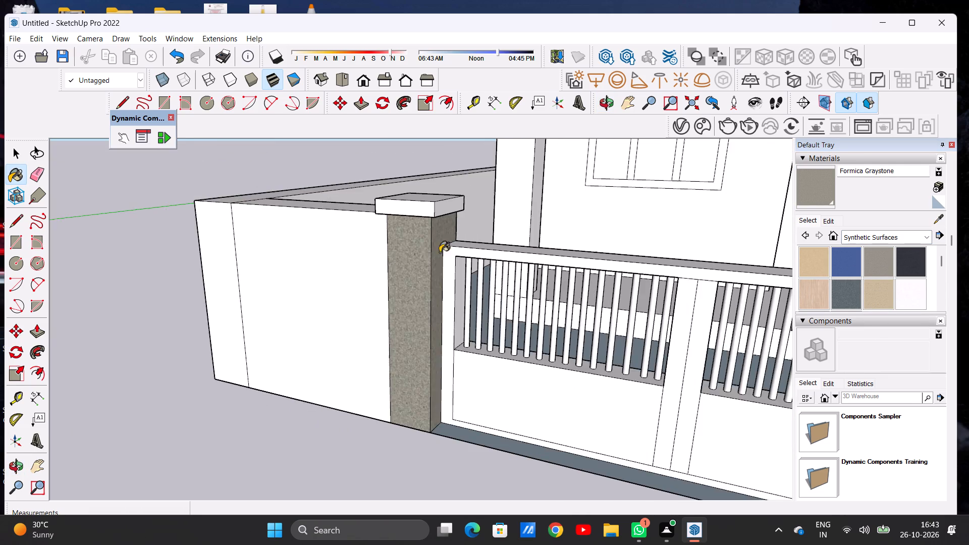
Paint the house-facing inner face of the Graystone gate pillar with Formica Graystone.
{"action": "scroll", "coordinate": [440, 252], "scroll_direction": "down", "scroll_amount": 4}
{"action": "middle_click_drag", "start_coordinate": [392, 266], "coordinate": [601, 226]}
{"action": "scroll", "coordinate": [423, 238], "scroll_direction": "up", "scroll_amount": 6}
{"action": "scroll", "coordinate": [360, 240], "scroll_direction": "up", "scroll_amount": 6}
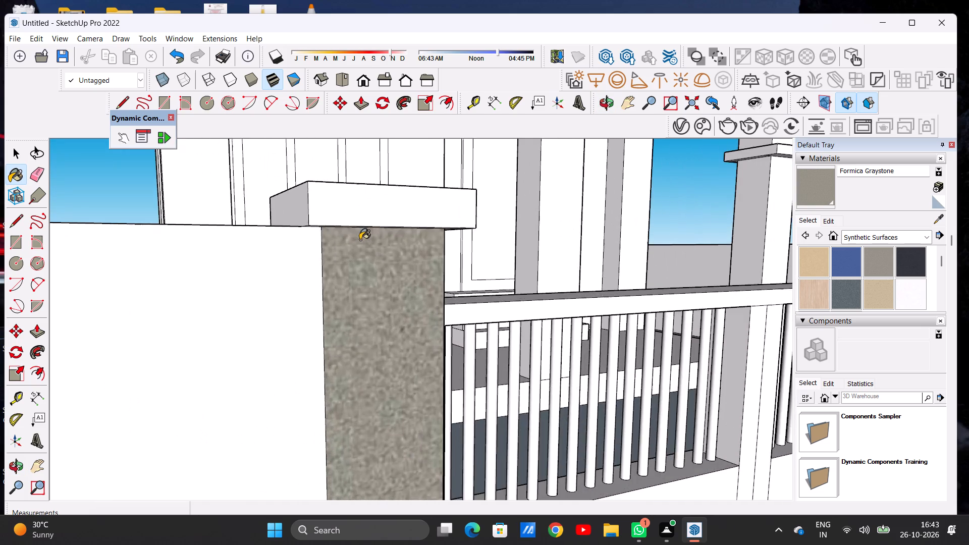
{"action": "scroll", "coordinate": [360, 240], "scroll_direction": "up", "scroll_amount": 1}
{"action": "scroll", "coordinate": [419, 241], "scroll_direction": "down", "scroll_amount": 3}
{"action": "scroll", "coordinate": [421, 241], "scroll_direction": "up", "scroll_amount": 1}
{"action": "scroll", "coordinate": [422, 241], "scroll_direction": "down", "scroll_amount": 11}
{"action": "middle_click_drag", "start_coordinate": [545, 242], "coordinate": [286, 252]}
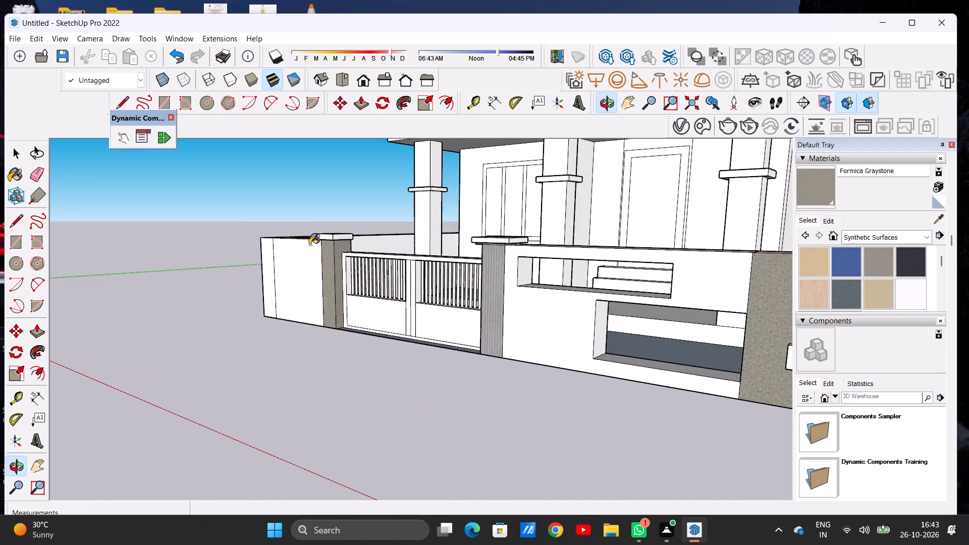
{"action": "scroll", "coordinate": [350, 235], "scroll_direction": "up", "scroll_amount": 2}
{"action": "scroll", "coordinate": [349, 235], "scroll_direction": "down", "scroll_amount": 1}
{"action": "scroll", "coordinate": [349, 234], "scroll_direction": "up", "scroll_amount": 3}
{"action": "middle_click_drag", "start_coordinate": [438, 230], "coordinate": [176, 256]}
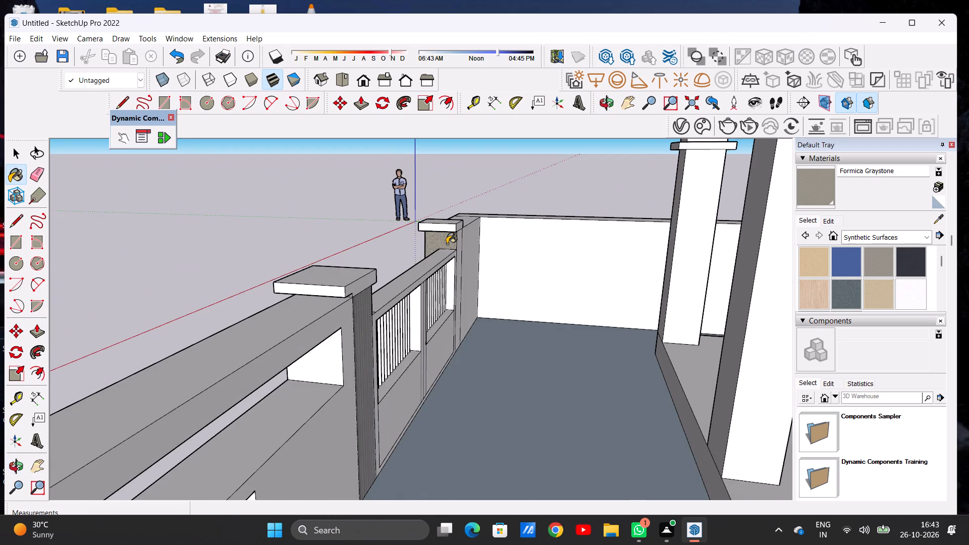
{"action": "scroll", "coordinate": [447, 244], "scroll_direction": "up", "scroll_amount": 15}
{"action": "left_click", "coordinate": [469, 230]}
{"action": "scroll", "coordinate": [466, 233], "scroll_direction": "down", "scroll_amount": 8}
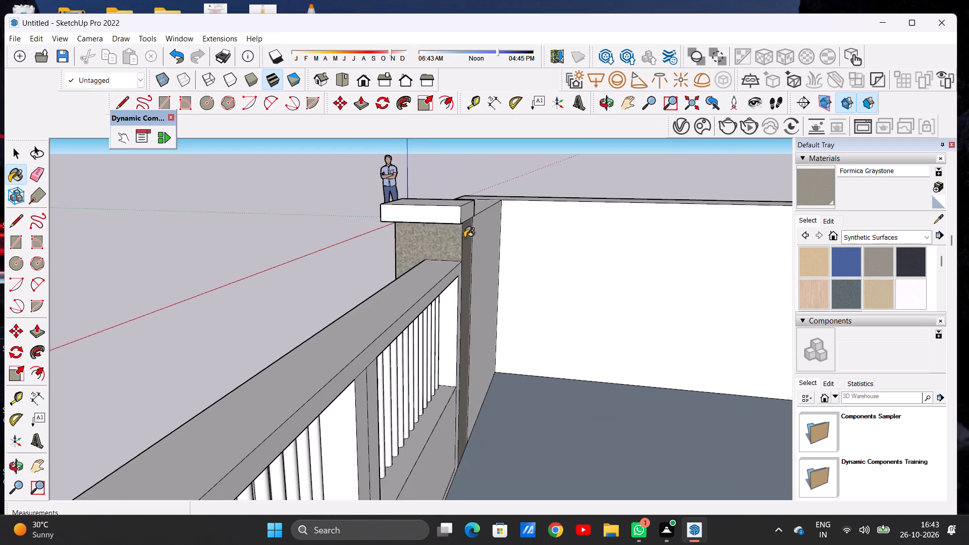
Examine the two painted gate pillars and the unpainted gate from the street side.
{"action": "middle_click_drag", "start_coordinate": [354, 257], "coordinate": [564, 248]}
{"action": "scroll", "coordinate": [498, 241], "scroll_direction": "down", "scroll_amount": 5}
{"action": "middle_click_drag", "start_coordinate": [385, 273], "coordinate": [521, 255]}
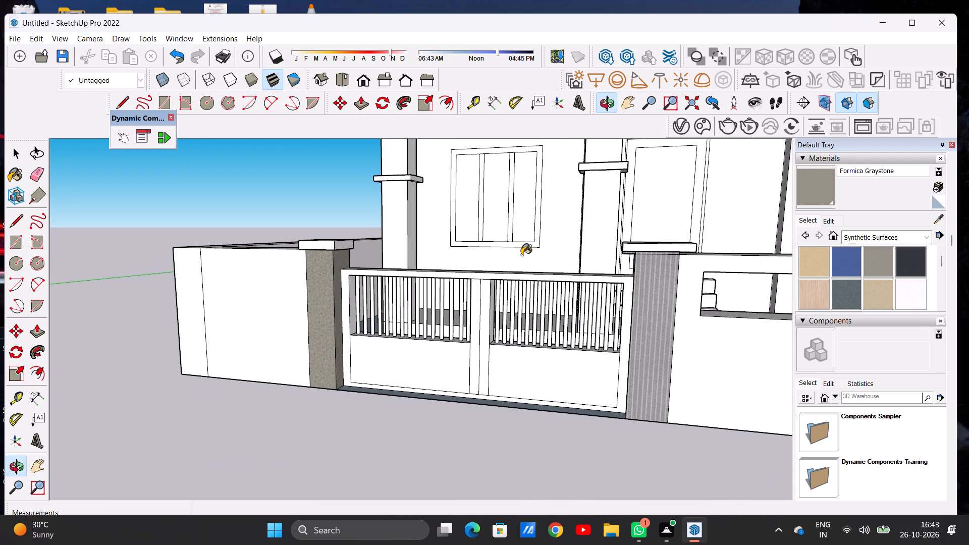
{"action": "scroll", "coordinate": [501, 264], "scroll_direction": "down", "scroll_amount": 5}
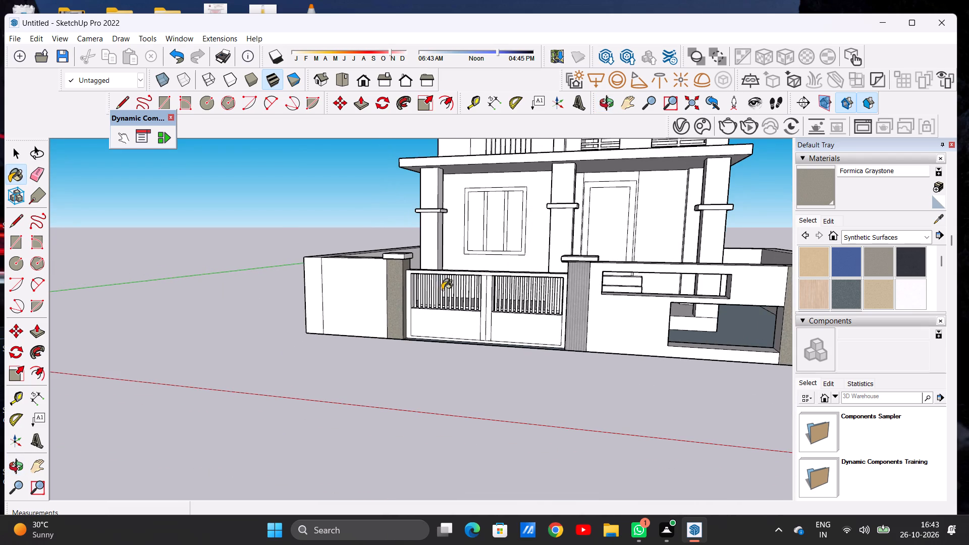
{"action": "middle_click_drag", "start_coordinate": [443, 290], "coordinate": [508, 280]}
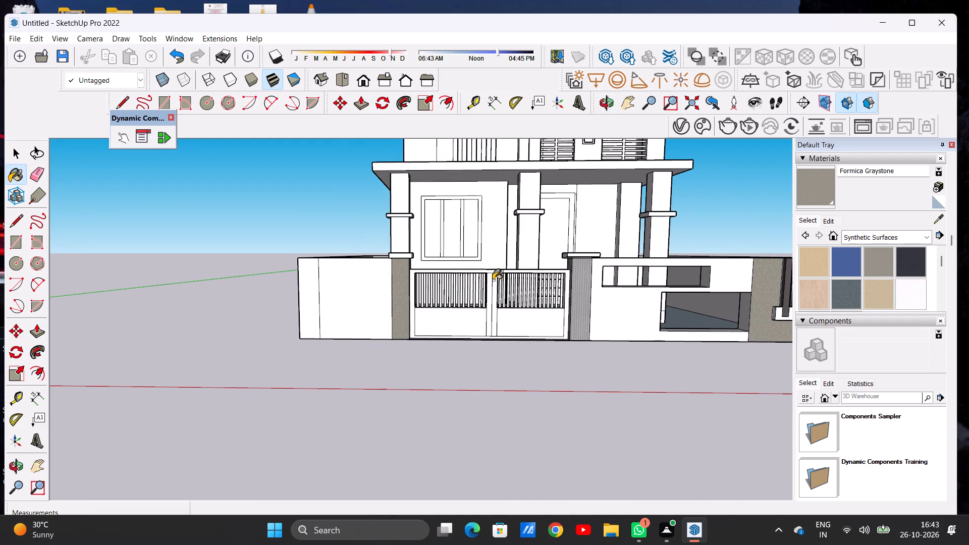
{"action": "scroll", "coordinate": [490, 280], "scroll_direction": "down", "scroll_amount": 4}
{"action": "scroll", "coordinate": [503, 296], "scroll_direction": "up", "scroll_amount": 3}
{"action": "scroll", "coordinate": [502, 298], "scroll_direction": "down", "scroll_amount": 1}
{"action": "scroll", "coordinate": [498, 301], "scroll_direction": "up", "scroll_amount": 6}
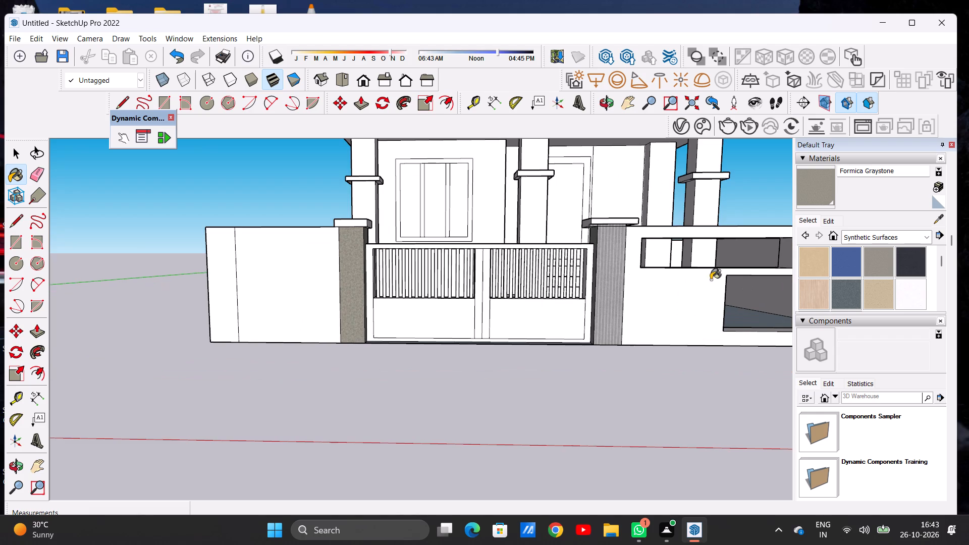
Paint the seven vertical bars nearest the centre post in the gate leaf beside the striped pillar with Formica Laminate Dark.
{"action": "left_click", "coordinate": [896, 237]}
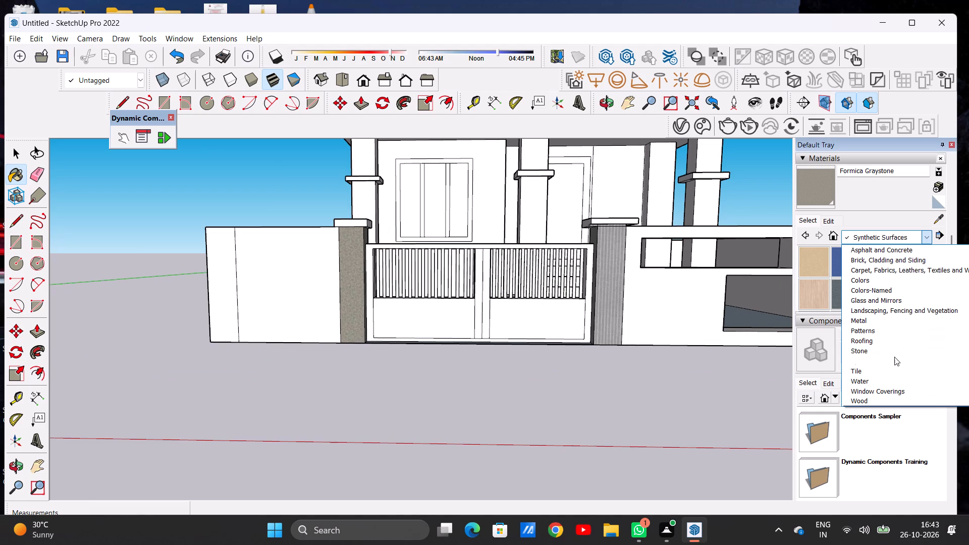
{"action": "left_click", "coordinate": [894, 358]}
{"action": "left_click", "coordinate": [909, 268]}
{"action": "scroll", "coordinate": [549, 331], "scroll_direction": "up", "scroll_amount": 1}
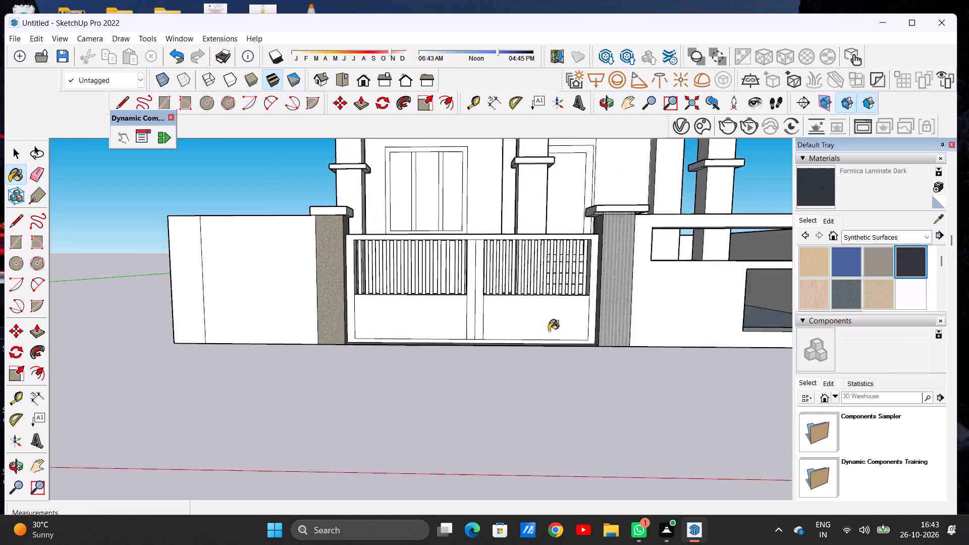
{"action": "scroll", "coordinate": [549, 331], "scroll_direction": "up", "scroll_amount": 2}
{"action": "scroll", "coordinate": [549, 331], "scroll_direction": "down", "scroll_amount": 1}
{"action": "scroll", "coordinate": [549, 331], "scroll_direction": "up", "scroll_amount": 4}
{"action": "scroll", "coordinate": [463, 238], "scroll_direction": "up", "scroll_amount": 9}
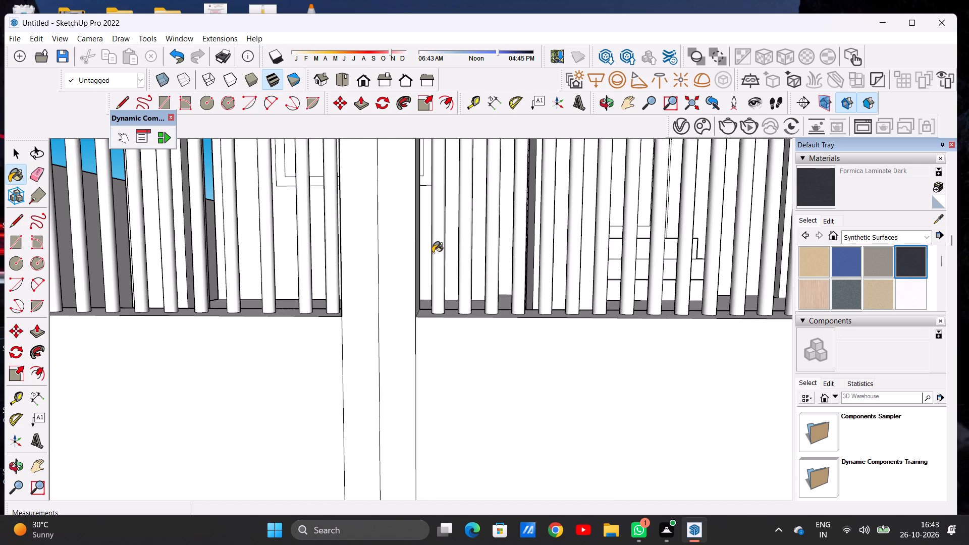
{"action": "left_click", "coordinate": [438, 254]}
{"action": "left_click", "coordinate": [466, 250]}
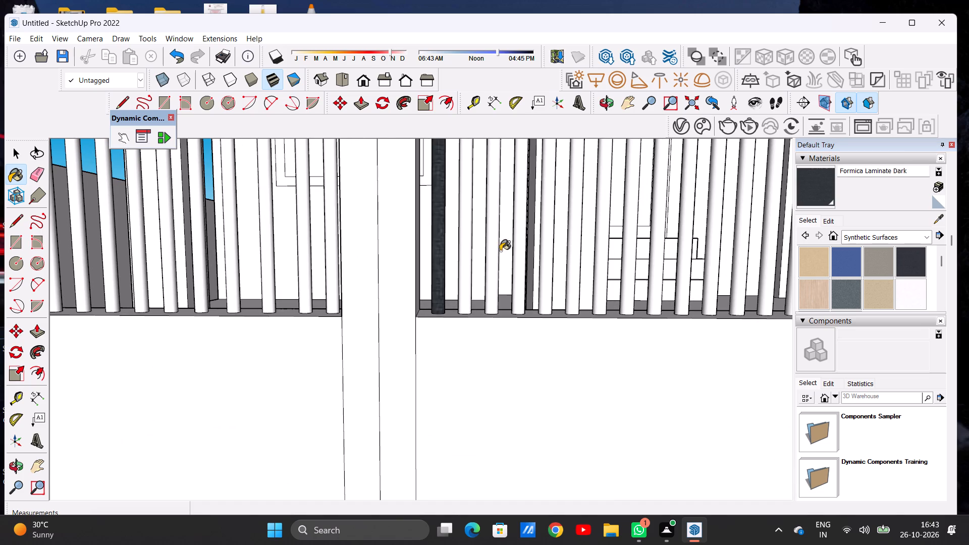
{"action": "left_click", "coordinate": [490, 260]}
{"action": "left_click", "coordinate": [521, 252]}
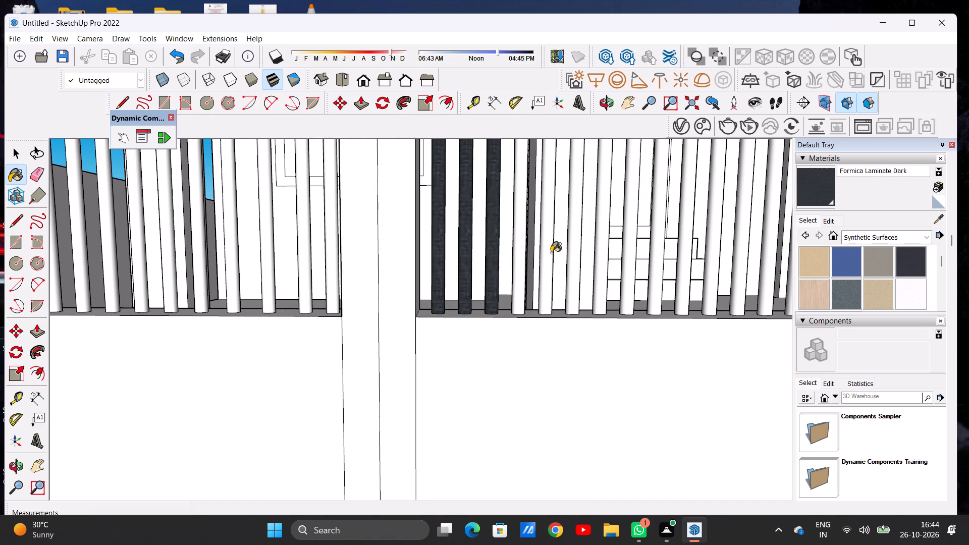
{"action": "left_click", "coordinate": [547, 252]}
{"action": "left_click", "coordinate": [571, 248]}
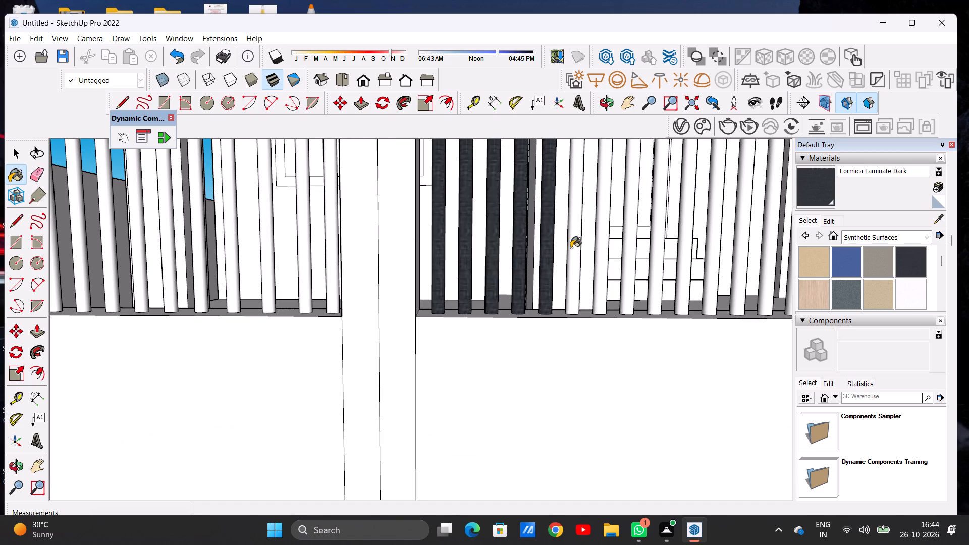
{"action": "left_click", "coordinate": [602, 242]}
Paint the remaining nine vertical bars in the gate leaf beside the striped pillar with Formica Laminate Dark.
{"action": "scroll", "coordinate": [440, 257], "scroll_direction": "down", "scroll_amount": 11}
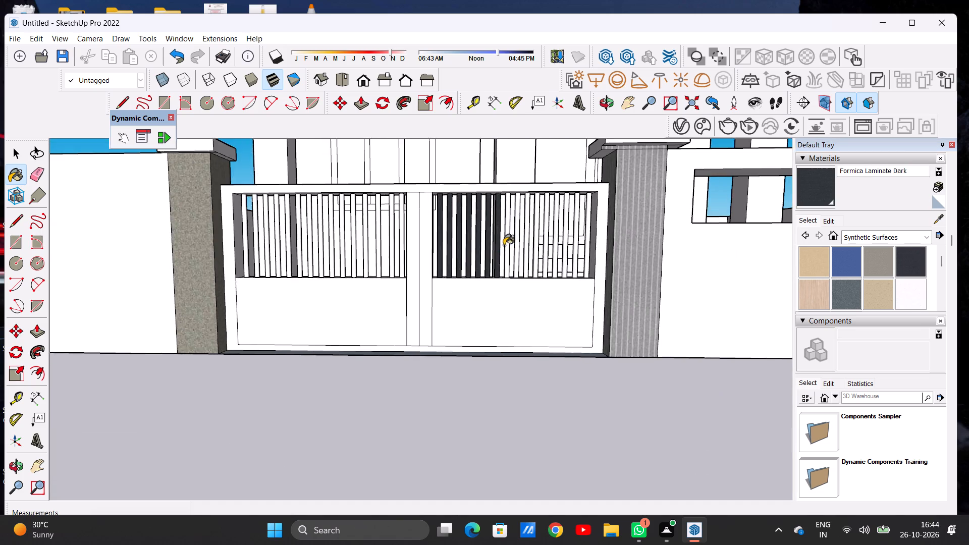
{"action": "scroll", "coordinate": [504, 245], "scroll_direction": "up", "scroll_amount": 19}
{"action": "left_click", "coordinate": [516, 261]}
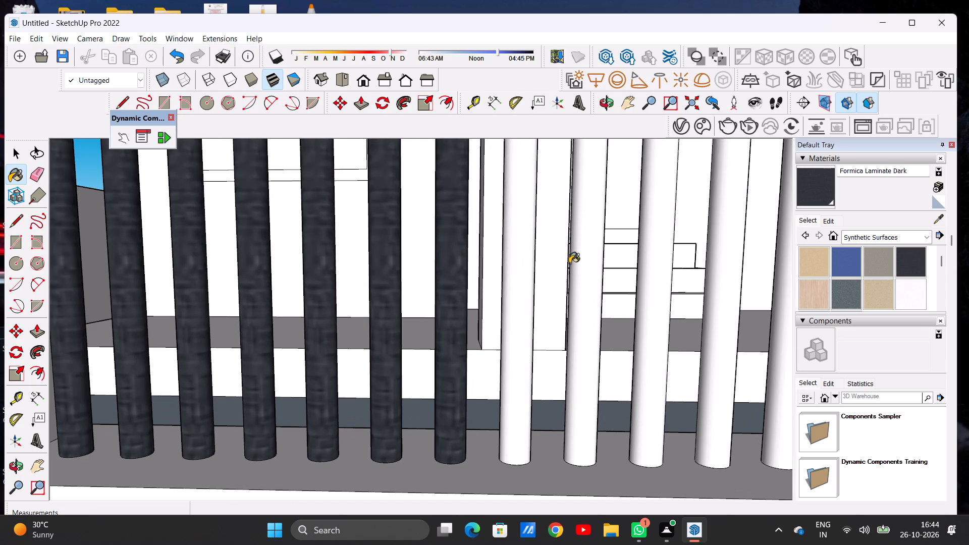
{"action": "left_click", "coordinate": [578, 263]}
{"action": "scroll", "coordinate": [475, 260], "scroll_direction": "down", "scroll_amount": 6}
{"action": "scroll", "coordinate": [534, 264], "scroll_direction": "up", "scroll_amount": 5}
{"action": "scroll", "coordinate": [478, 270], "scroll_direction": "up", "scroll_amount": 6}
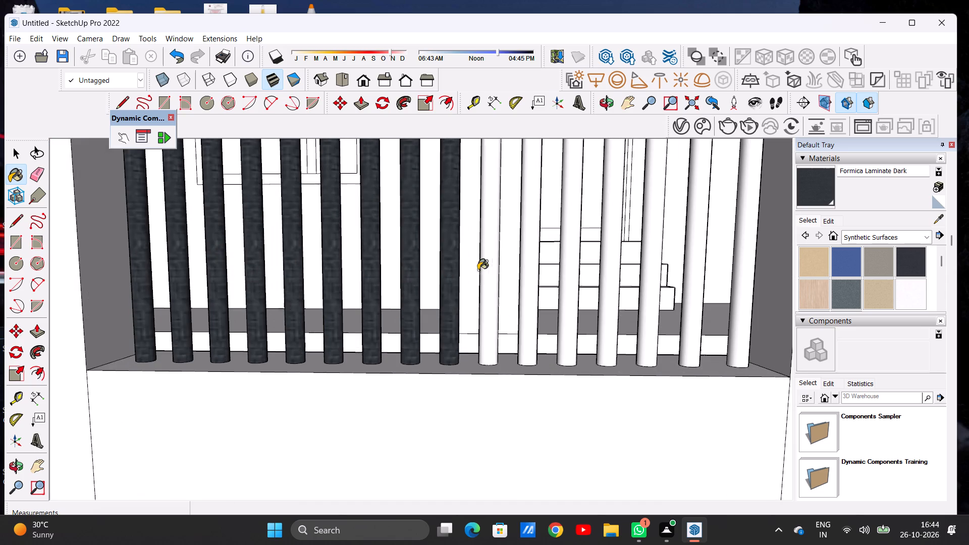
{"action": "left_click", "coordinate": [491, 266]}
{"action": "left_click", "coordinate": [529, 266]}
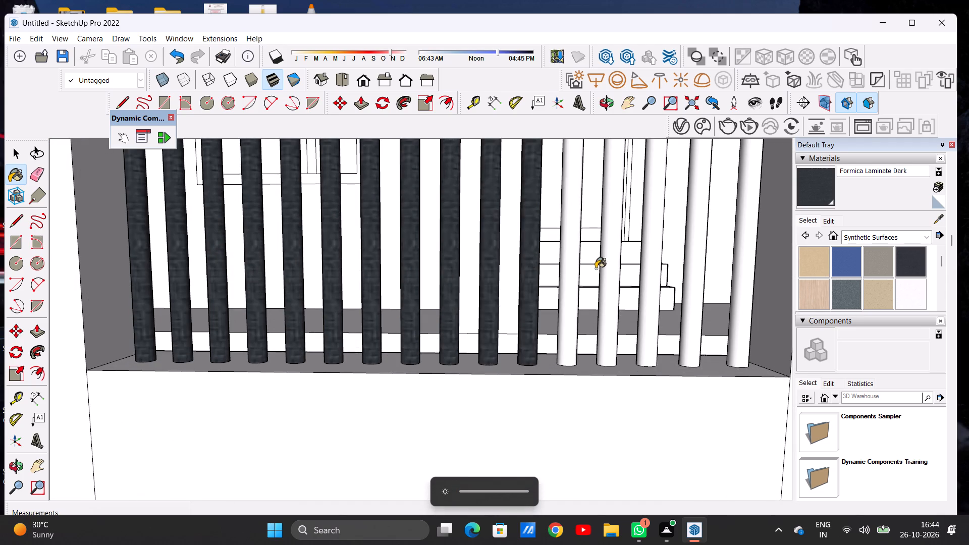
{"action": "left_click", "coordinate": [573, 287]}
{"action": "left_click", "coordinate": [606, 276]}
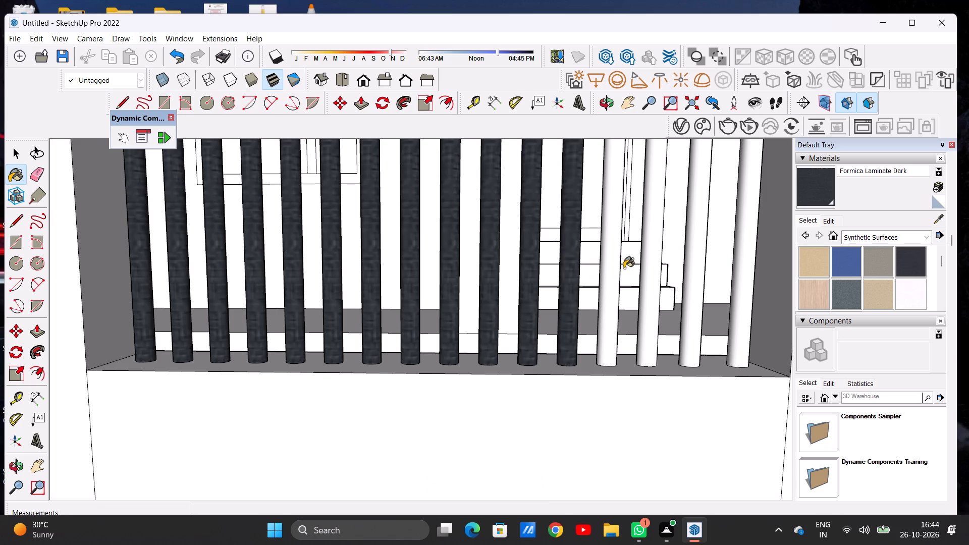
{"action": "left_click", "coordinate": [648, 263]}
{"action": "left_click", "coordinate": [692, 261]}
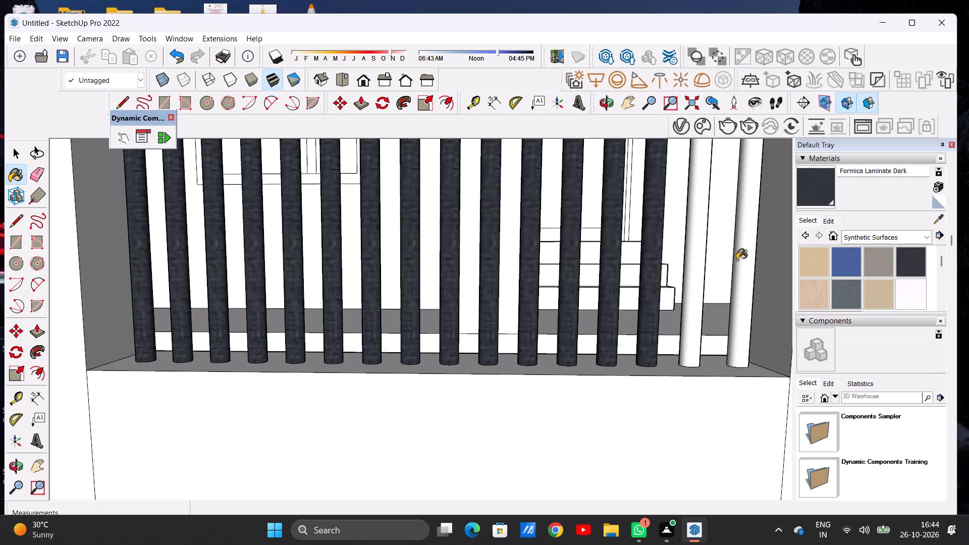
{"action": "left_click", "coordinate": [745, 251]}
Paint the five vertical bars nearest the speckled pillar in the other gate leaf with Formica Laminate Dark.
{"action": "scroll", "coordinate": [650, 278], "scroll_direction": "down", "scroll_amount": 18}
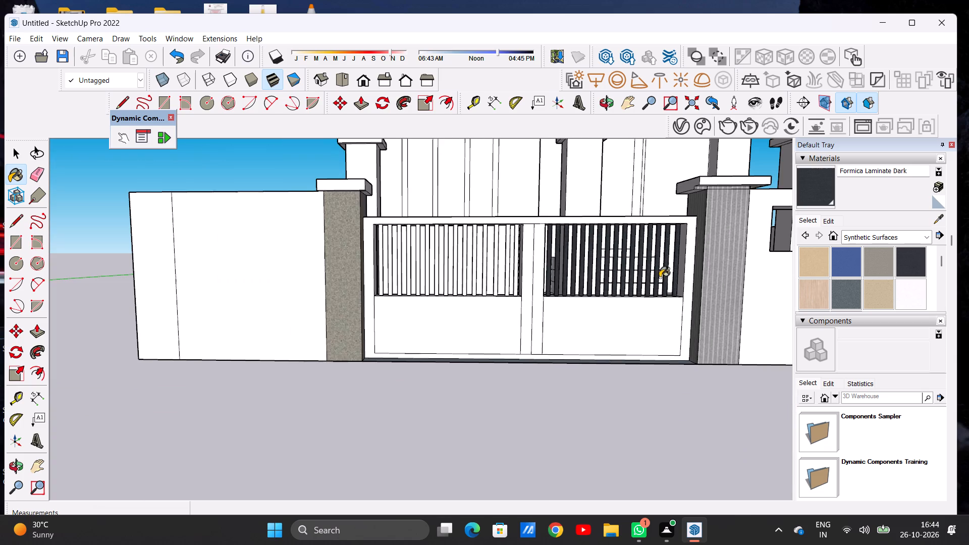
{"action": "scroll", "coordinate": [418, 276], "scroll_direction": "up", "scroll_amount": 13}
{"action": "scroll", "coordinate": [405, 289], "scroll_direction": "down", "scroll_amount": 1}
{"action": "scroll", "coordinate": [405, 289], "scroll_direction": "up", "scroll_amount": 1}
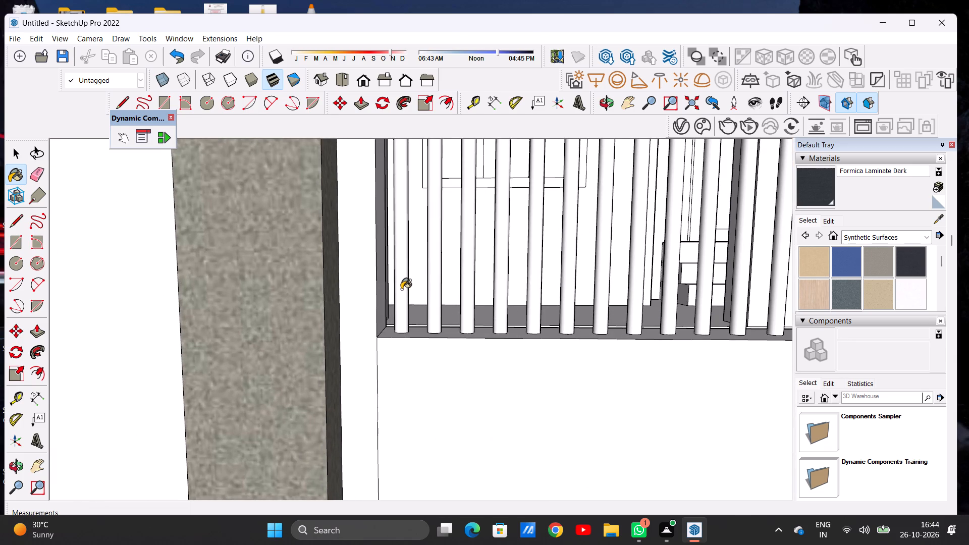
{"action": "left_click", "coordinate": [400, 289]}
{"action": "left_click", "coordinate": [437, 289]}
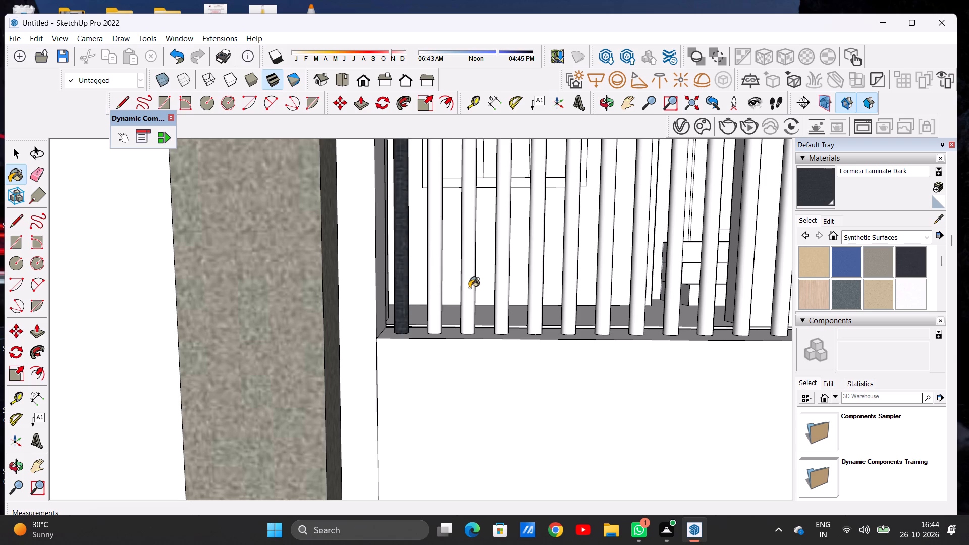
{"action": "left_click", "coordinate": [469, 288]}
{"action": "left_click", "coordinate": [499, 286]}
{"action": "left_click", "coordinate": [536, 281]}
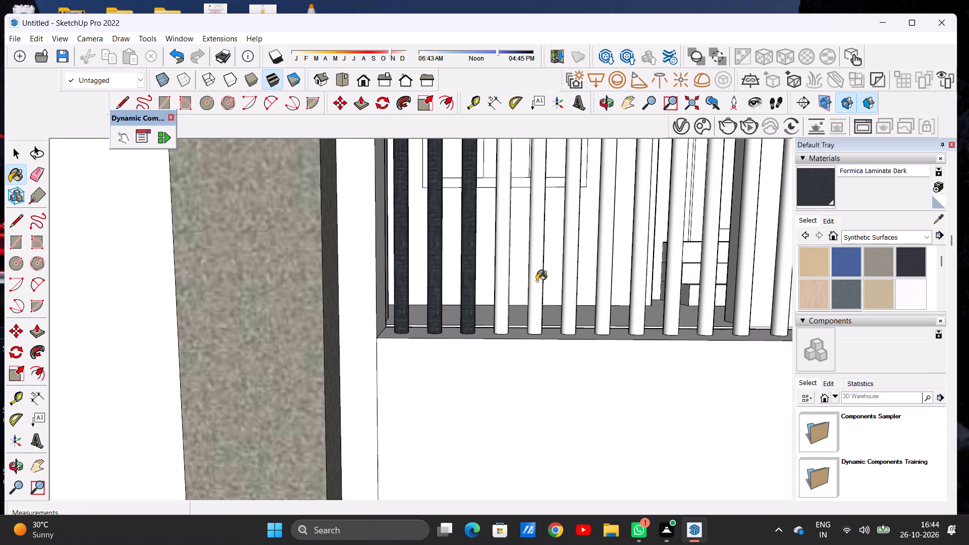
Paint the middle five vertical bars of the gate leaf beside the speckled pillar with Formica Laminate Dark.
{"action": "scroll", "coordinate": [322, 282], "scroll_direction": "down", "scroll_amount": 7}
{"action": "scroll", "coordinate": [432, 281], "scroll_direction": "up", "scroll_amount": 9}
{"action": "scroll", "coordinate": [441, 283], "scroll_direction": "down", "scroll_amount": 10}
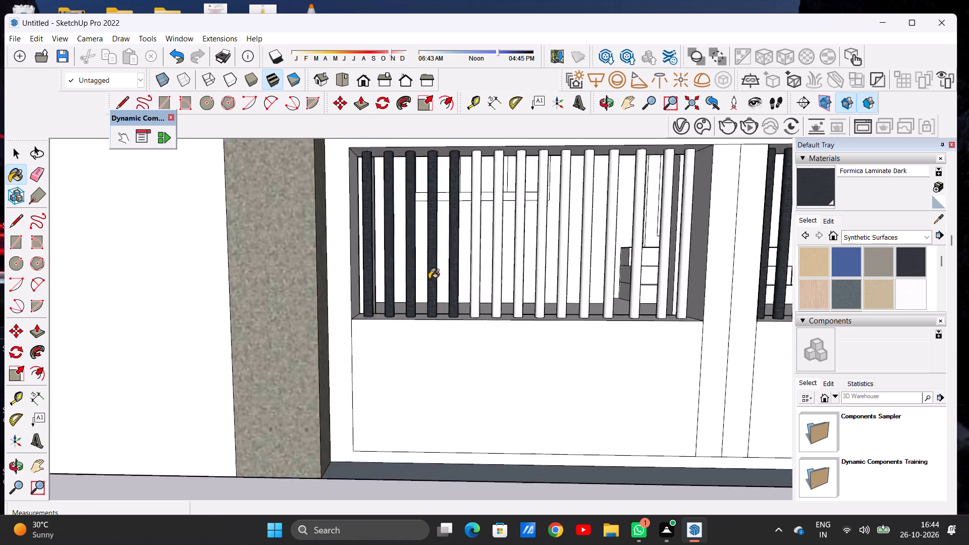
{"action": "scroll", "coordinate": [429, 279], "scroll_direction": "down", "scroll_amount": 3}
{"action": "scroll", "coordinate": [559, 283], "scroll_direction": "up", "scroll_amount": 6}
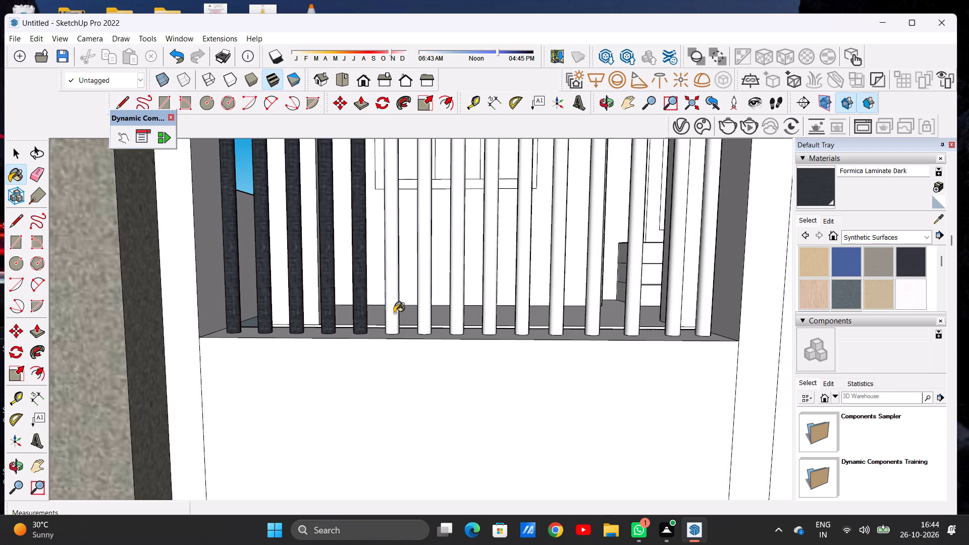
{"action": "left_click", "coordinate": [389, 314]}
{"action": "left_click", "coordinate": [424, 299]}
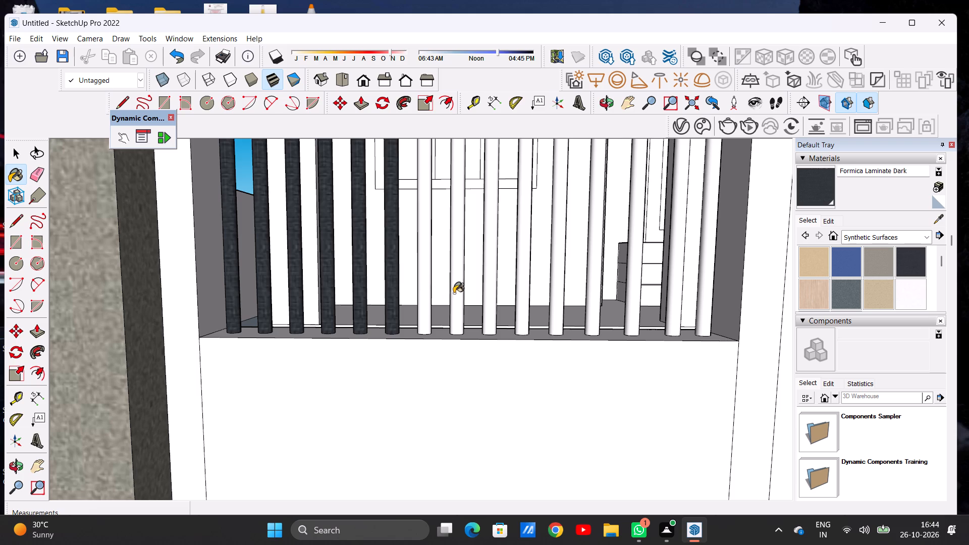
{"action": "left_click", "coordinate": [458, 290]}
{"action": "left_click", "coordinate": [488, 282]}
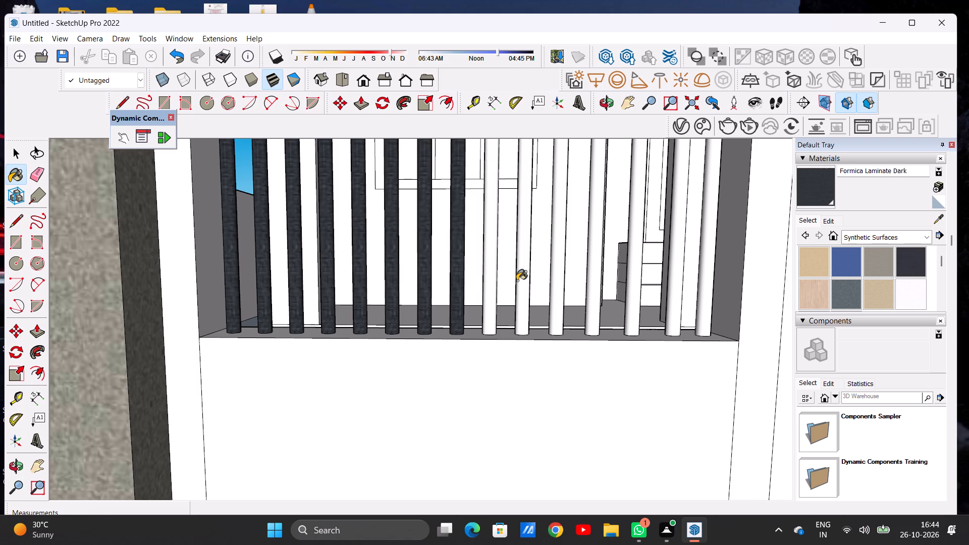
{"action": "left_click", "coordinate": [517, 281]}
Paint the last five vertical bars of that leaf, up to the centre post, with Formica Laminate Dark.
{"action": "scroll", "coordinate": [379, 286], "scroll_direction": "down", "scroll_amount": 3}
{"action": "scroll", "coordinate": [499, 285], "scroll_direction": "up", "scroll_amount": 3}
{"action": "scroll", "coordinate": [499, 285], "scroll_direction": "down", "scroll_amount": 1}
{"action": "scroll", "coordinate": [499, 285], "scroll_direction": "up", "scroll_amount": 2}
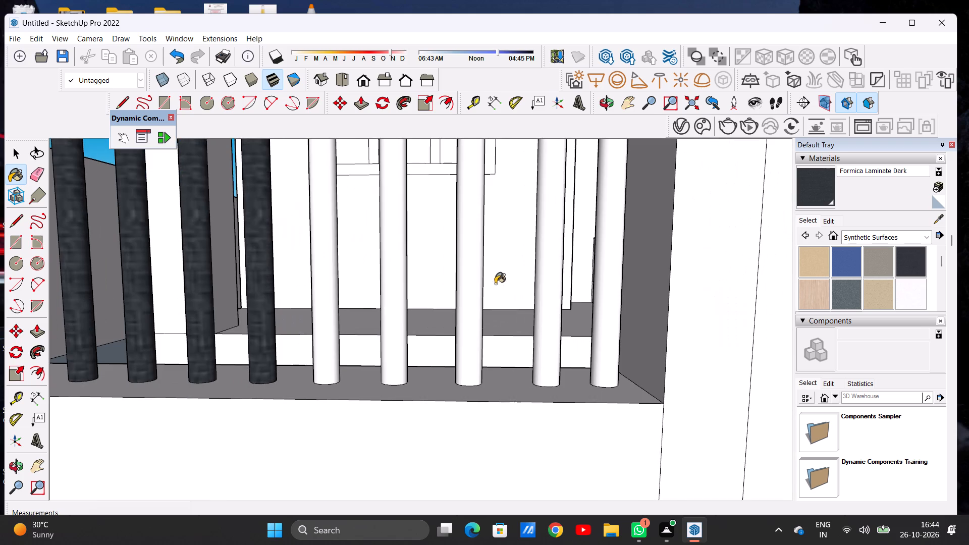
{"action": "left_click", "coordinate": [323, 319]}
{"action": "left_click", "coordinate": [394, 304]}
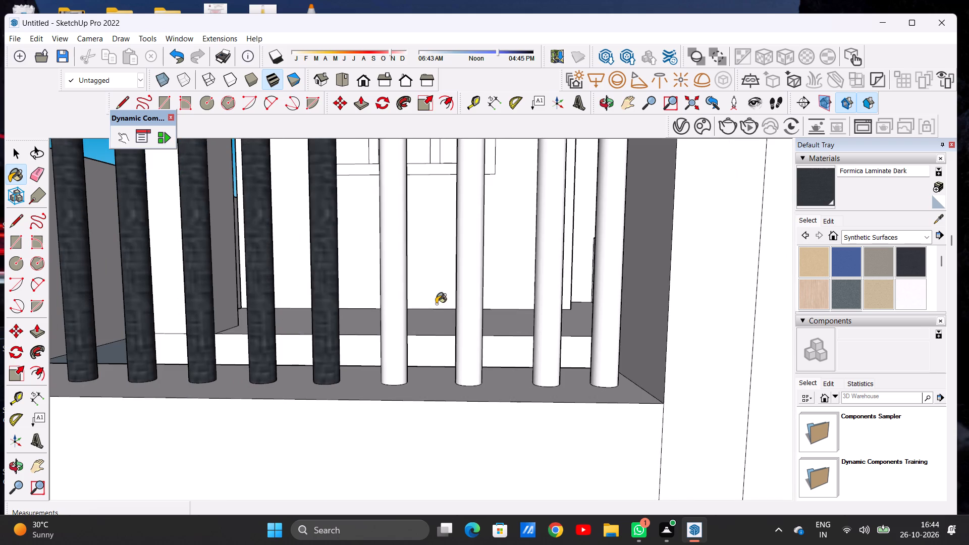
{"action": "left_click", "coordinate": [461, 298]}
{"action": "left_click", "coordinate": [550, 282]}
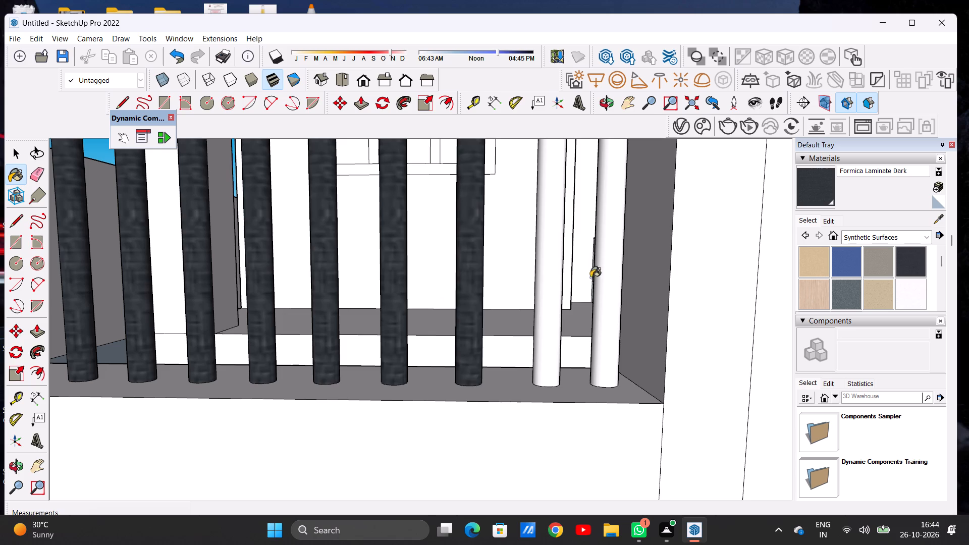
{"action": "left_click", "coordinate": [606, 276]}
Paint the front faces of both centre posts of the gate with Color M07 from the Colors collection.
{"action": "scroll", "coordinate": [447, 294], "scroll_direction": "down", "scroll_amount": 18}
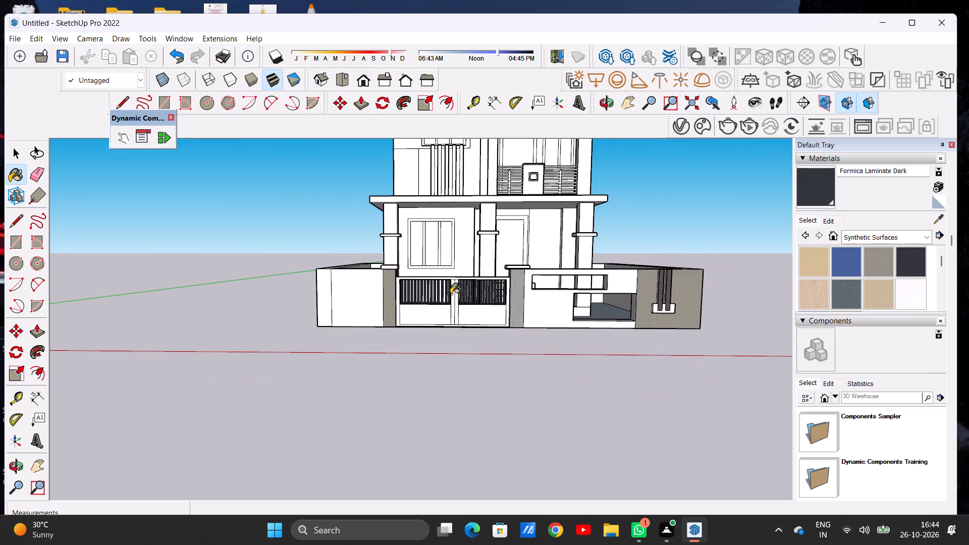
{"action": "scroll", "coordinate": [453, 294], "scroll_direction": "up", "scroll_amount": 12}
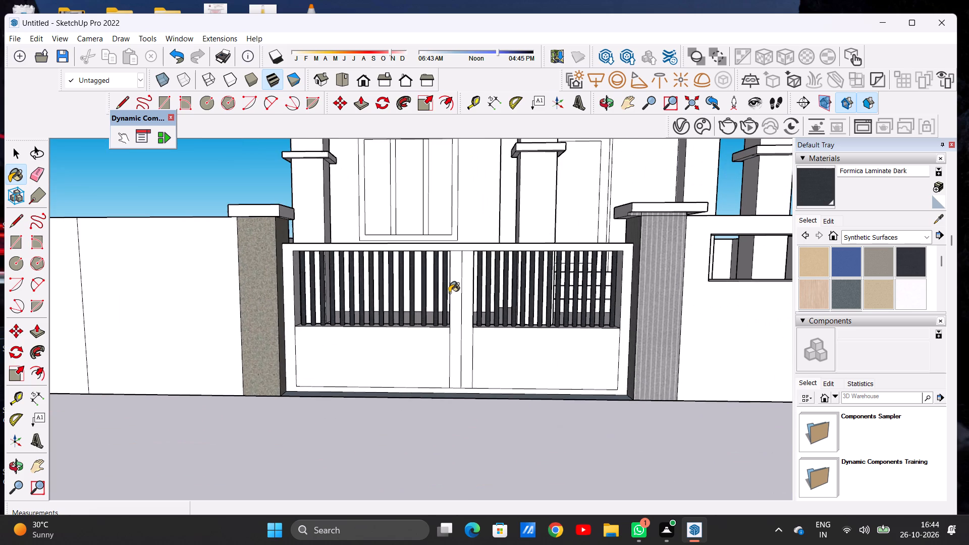
{"action": "scroll", "coordinate": [450, 293], "scroll_direction": "up", "scroll_amount": 2}
{"action": "scroll", "coordinate": [450, 293], "scroll_direction": "down", "scroll_amount": 1}
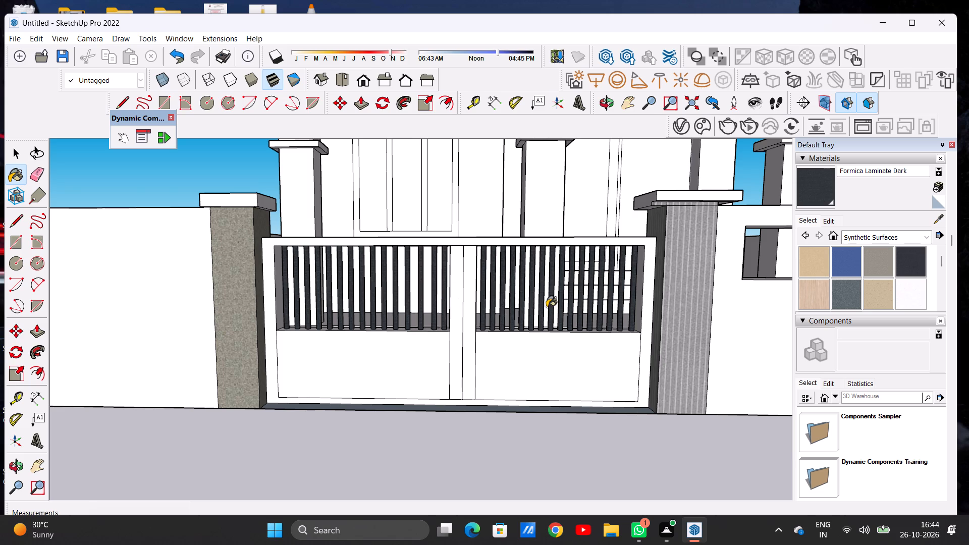
{"action": "left_click", "coordinate": [850, 238]}
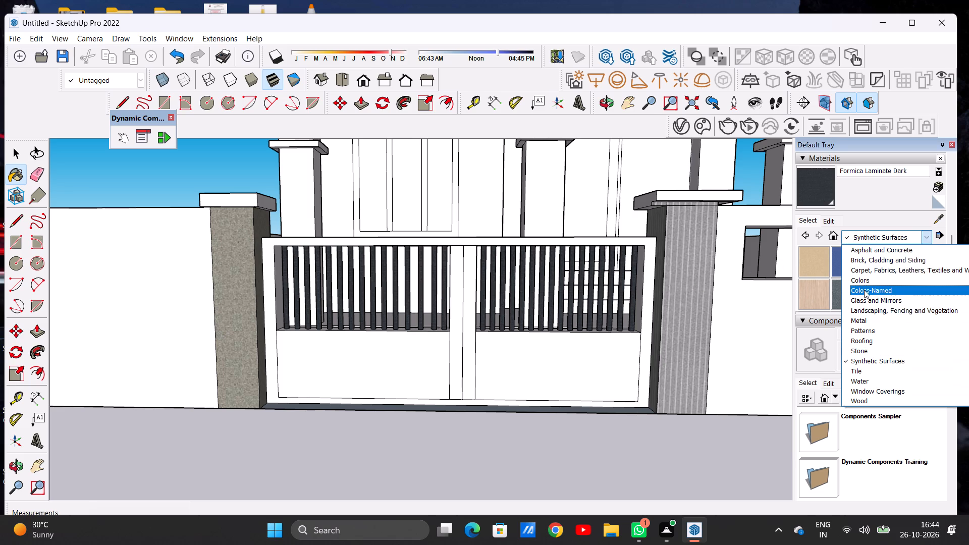
{"action": "left_click", "coordinate": [865, 284]}
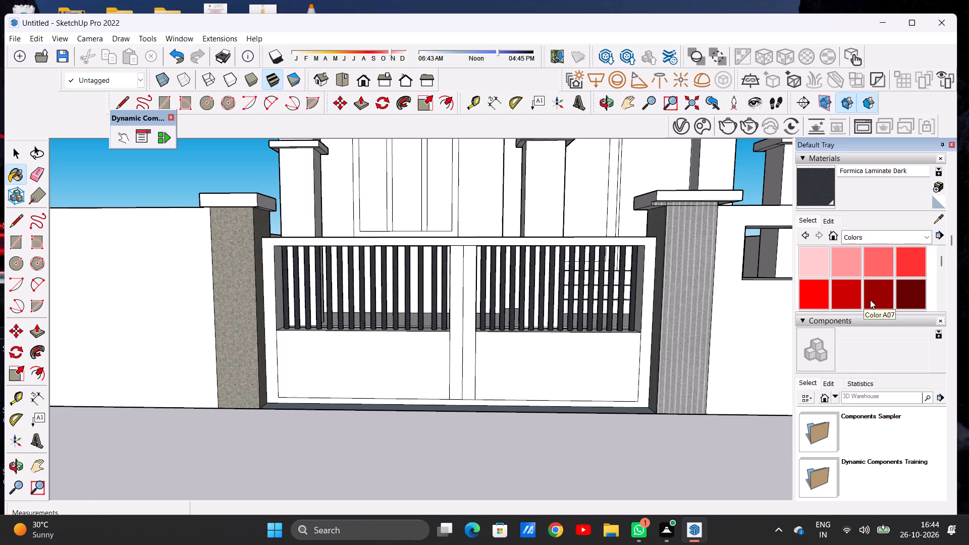
{"action": "scroll", "coordinate": [870, 300], "scroll_direction": "down", "scroll_amount": 13}
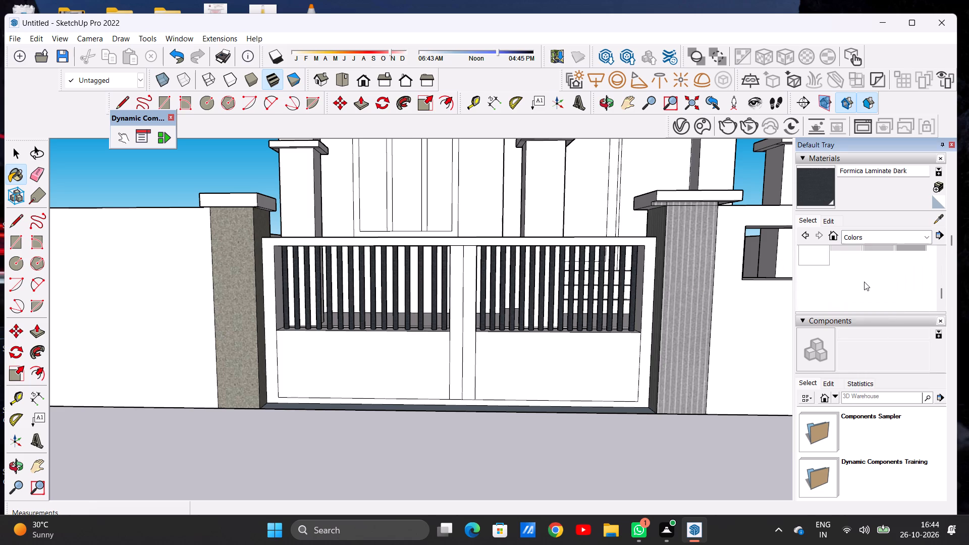
{"action": "scroll", "coordinate": [866, 281], "scroll_direction": "down", "scroll_amount": 1}
{"action": "scroll", "coordinate": [869, 277], "scroll_direction": "up", "scroll_amount": 1}
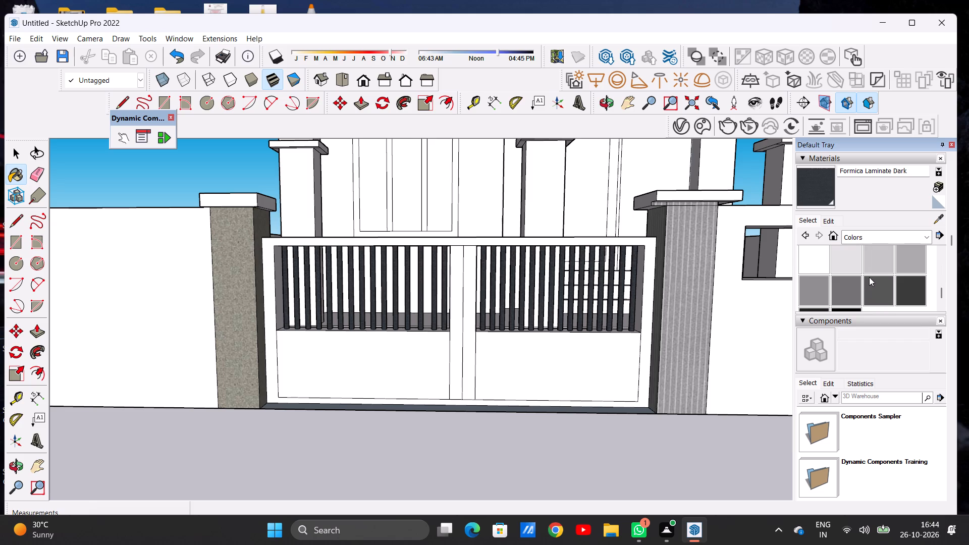
{"action": "scroll", "coordinate": [869, 277], "scroll_direction": "up", "scroll_amount": 1}
{"action": "scroll", "coordinate": [901, 274], "scroll_direction": "down", "scroll_amount": 1}
{"action": "left_click", "coordinate": [908, 284]}
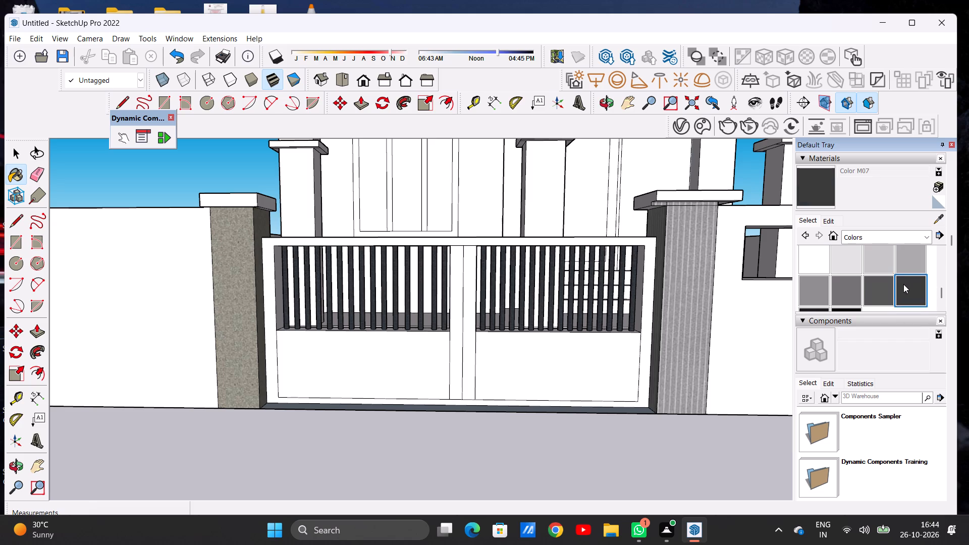
{"action": "scroll", "coordinate": [476, 350], "scroll_direction": "up", "scroll_amount": 2}
{"action": "scroll", "coordinate": [466, 350], "scroll_direction": "down", "scroll_amount": 1}
{"action": "scroll", "coordinate": [466, 350], "scroll_direction": "up", "scroll_amount": 2}
{"action": "left_click", "coordinate": [454, 348]}
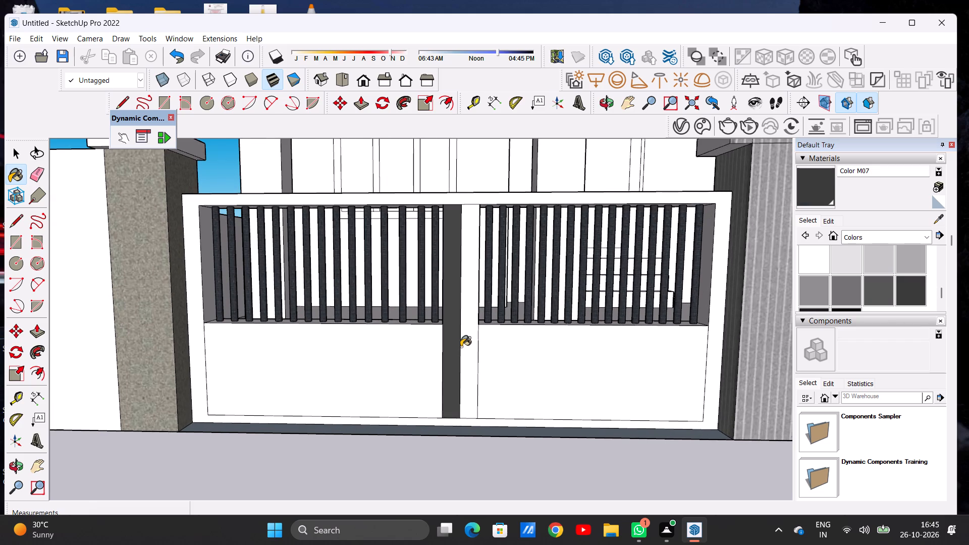
{"action": "left_click", "coordinate": [467, 344]}
Paint the front face of the gate's outer frame with Color M07.
{"action": "scroll", "coordinate": [470, 326], "scroll_direction": "down", "scroll_amount": 4}
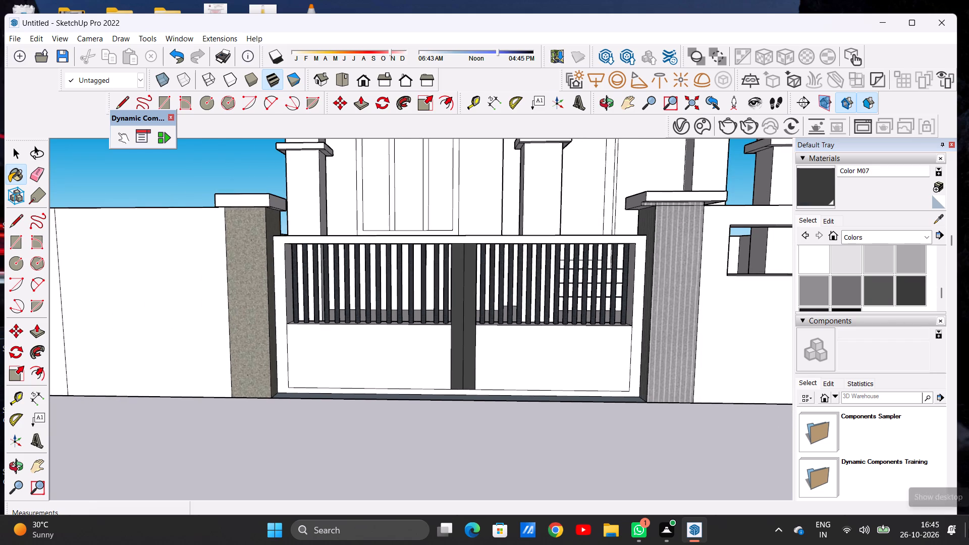
{"action": "scroll", "coordinate": [617, 371], "scroll_direction": "up", "scroll_amount": 5}
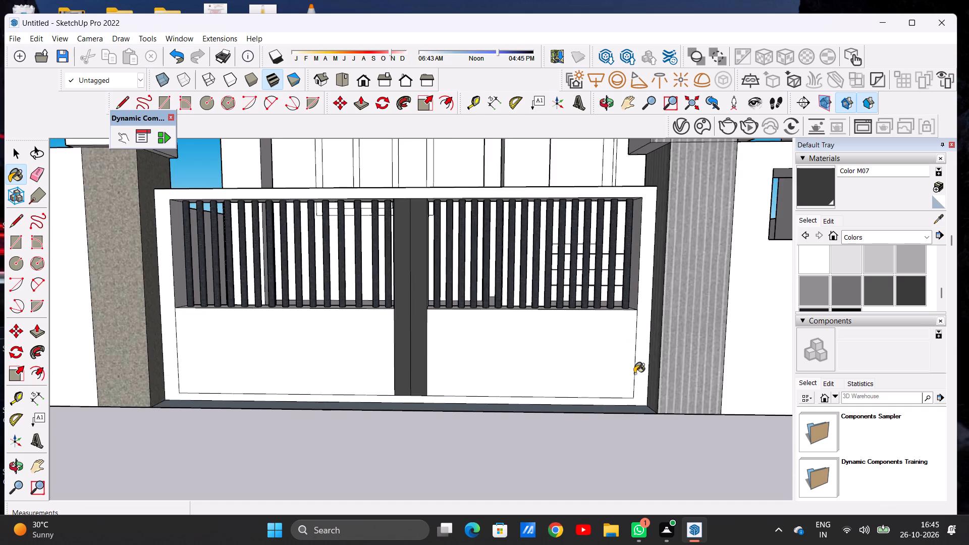
{"action": "scroll", "coordinate": [634, 373], "scroll_direction": "up", "scroll_amount": 4}
{"action": "left_click", "coordinate": [654, 391]}
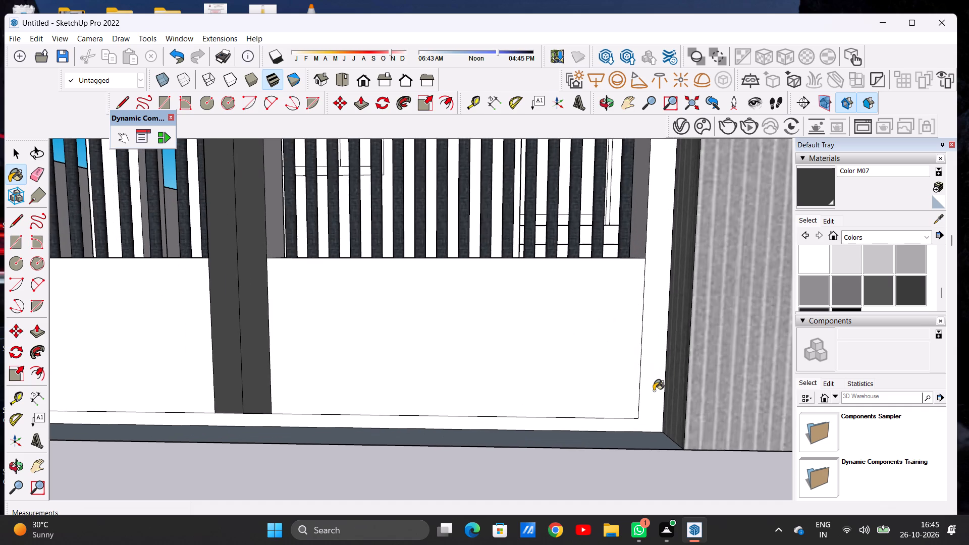
Paint the corner piece on top of the gate frame beside the striped pillar with Color M07.
{"action": "scroll", "coordinate": [642, 401], "scroll_direction": "down", "scroll_amount": 9}
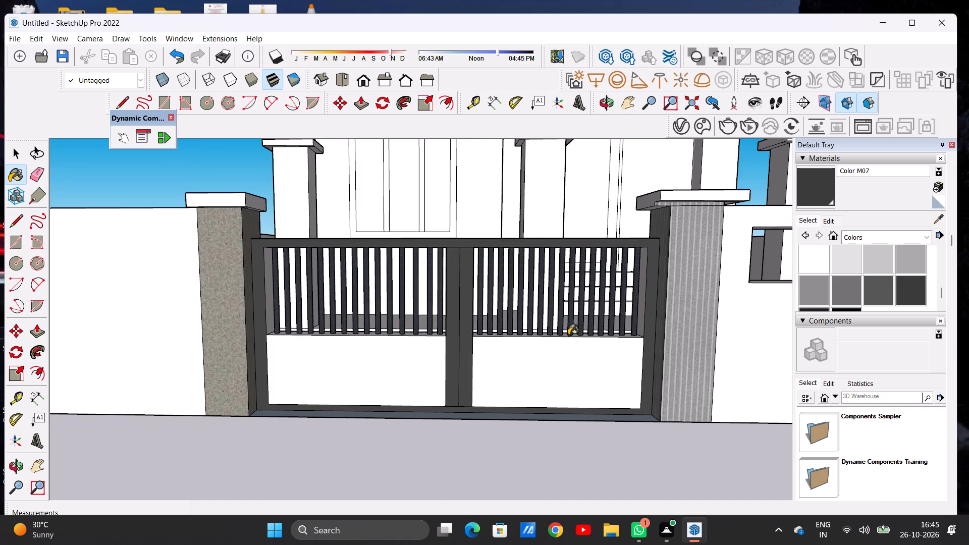
{"action": "middle_click_drag", "start_coordinate": [568, 312], "coordinate": [558, 354]}
{"action": "scroll", "coordinate": [644, 252], "scroll_direction": "up", "scroll_amount": 4}
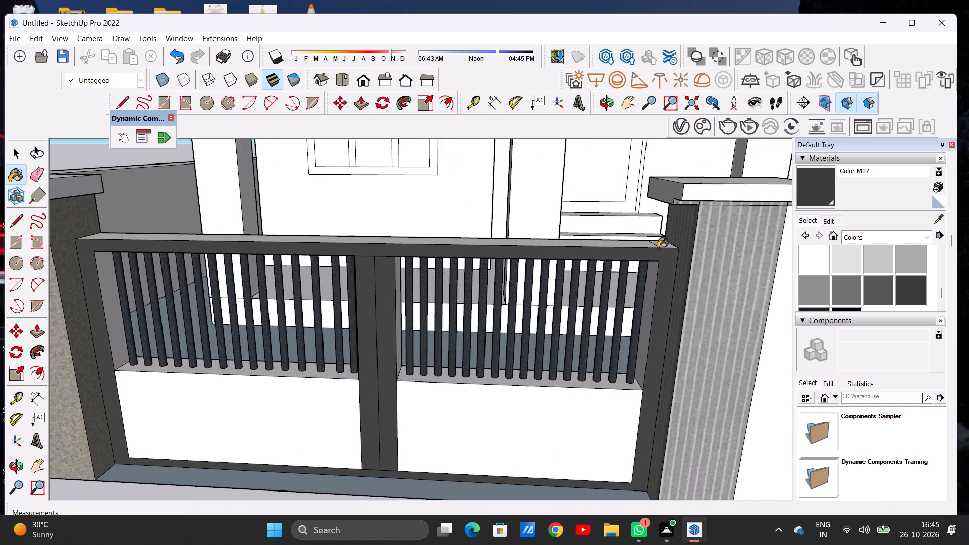
{"action": "scroll", "coordinate": [660, 247], "scroll_direction": "up", "scroll_amount": 6}
{"action": "scroll", "coordinate": [679, 239], "scroll_direction": "down", "scroll_amount": 1}
{"action": "scroll", "coordinate": [679, 239], "scroll_direction": "up", "scroll_amount": 3}
{"action": "left_click", "coordinate": [666, 250]}
{"action": "left_click", "coordinate": [638, 251]}
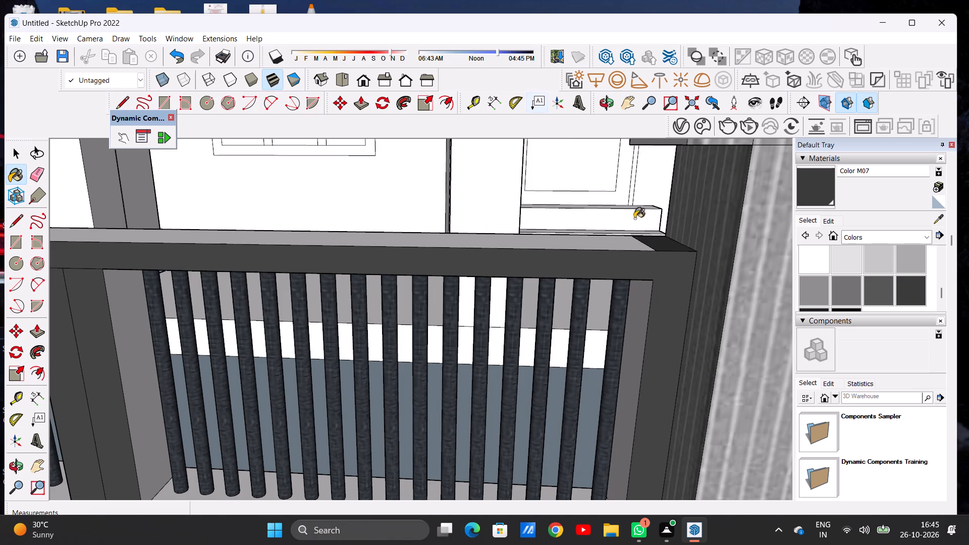
Paint the inner side face of the barred opening beside the striped pillar with Color M07.
{"action": "scroll", "coordinate": [640, 290], "scroll_direction": "up", "scroll_amount": 11}
{"action": "left_click", "coordinate": [643, 310]}
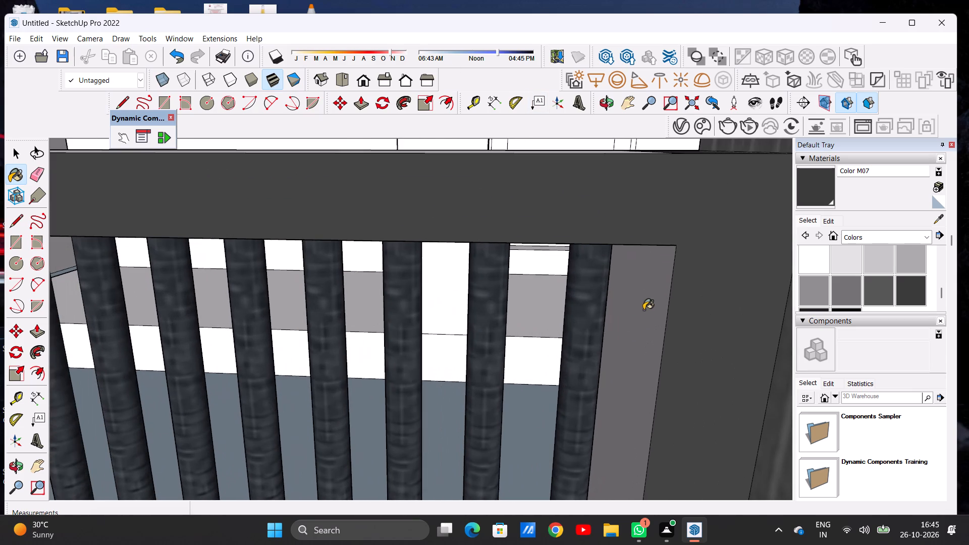
Paint the rest of the gate frame's upper face, along the top rail, with Color M07.
{"action": "scroll", "coordinate": [659, 196], "scroll_direction": "down", "scroll_amount": 11}
{"action": "middle_click_drag", "start_coordinate": [656, 201], "coordinate": [662, 246]}
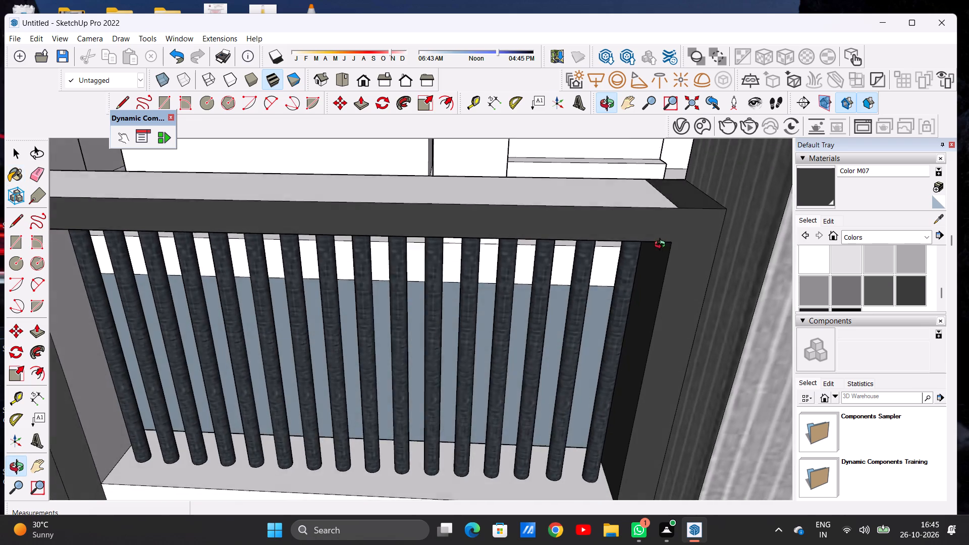
{"action": "middle_click_drag", "start_coordinate": [662, 246], "coordinate": [662, 246]}
{"action": "scroll", "coordinate": [655, 202], "scroll_direction": "up", "scroll_amount": 5}
{"action": "left_click", "coordinate": [655, 202]}
{"action": "scroll", "coordinate": [665, 229], "scroll_direction": "down", "scroll_amount": 15}
{"action": "scroll", "coordinate": [671, 222], "scroll_direction": "up", "scroll_amount": 1}
{"action": "scroll", "coordinate": [671, 222], "scroll_direction": "down", "scroll_amount": 6}
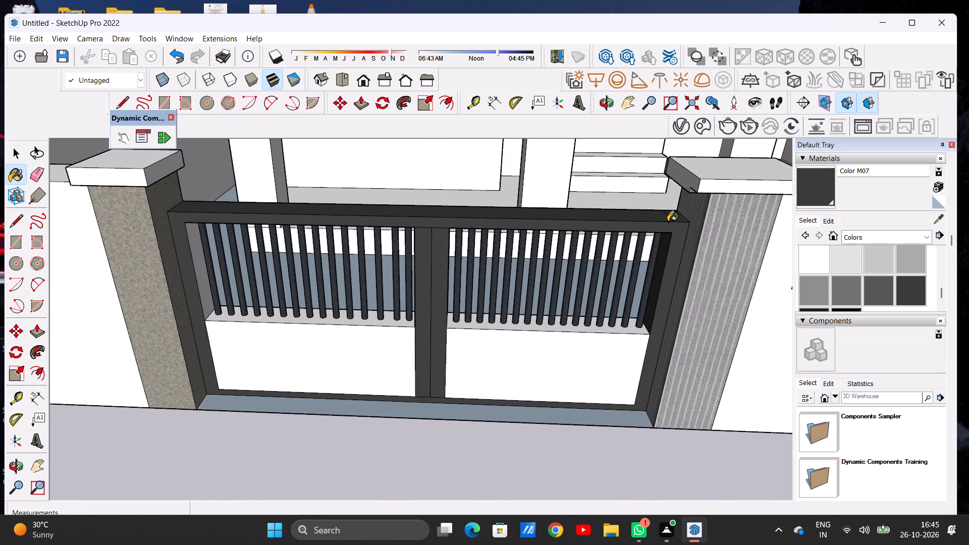
Paint the two inner side faces and bottom ledge of the barred opening beside the stone-textured pillar with Color M07.
{"action": "scroll", "coordinate": [395, 254], "scroll_direction": "up", "scroll_amount": 6}
{"action": "scroll", "coordinate": [352, 247], "scroll_direction": "down", "scroll_amount": 6}
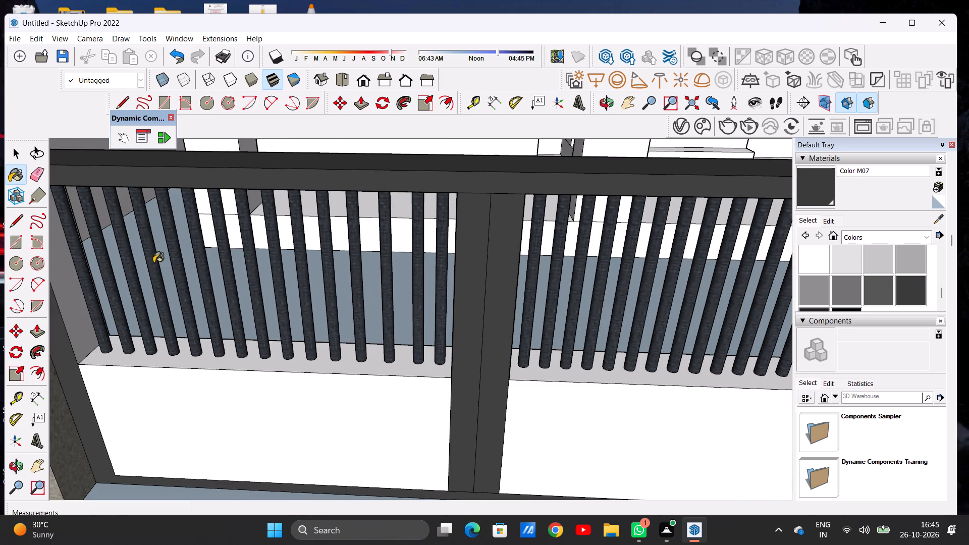
{"action": "left_click", "coordinate": [75, 326]}
{"action": "scroll", "coordinate": [95, 360], "scroll_direction": "up", "scroll_amount": 5}
{"action": "left_click", "coordinate": [95, 360]}
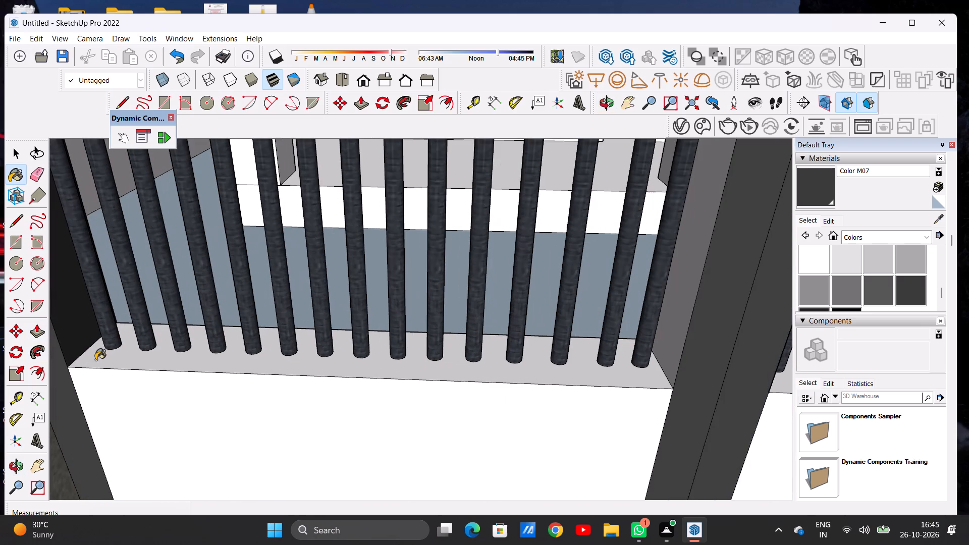
{"action": "scroll", "coordinate": [202, 349], "scroll_direction": "down", "scroll_amount": 8}
{"action": "middle_click_drag", "start_coordinate": [357, 354], "coordinate": [458, 316]}
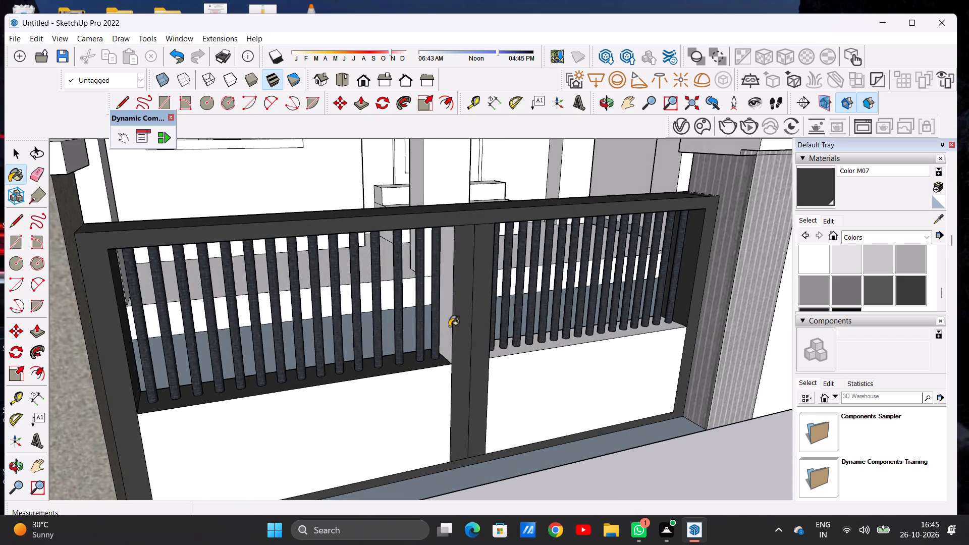
{"action": "scroll", "coordinate": [446, 331], "scroll_direction": "up", "scroll_amount": 6}
{"action": "left_click", "coordinate": [450, 324]}
Paint the centre-post side face and bottom ledge of the barred opening beside the striped pillar with Color M07.
{"action": "scroll", "coordinate": [447, 331], "scroll_direction": "down", "scroll_amount": 6}
{"action": "middle_click_drag", "start_coordinate": [565, 322], "coordinate": [406, 310]}
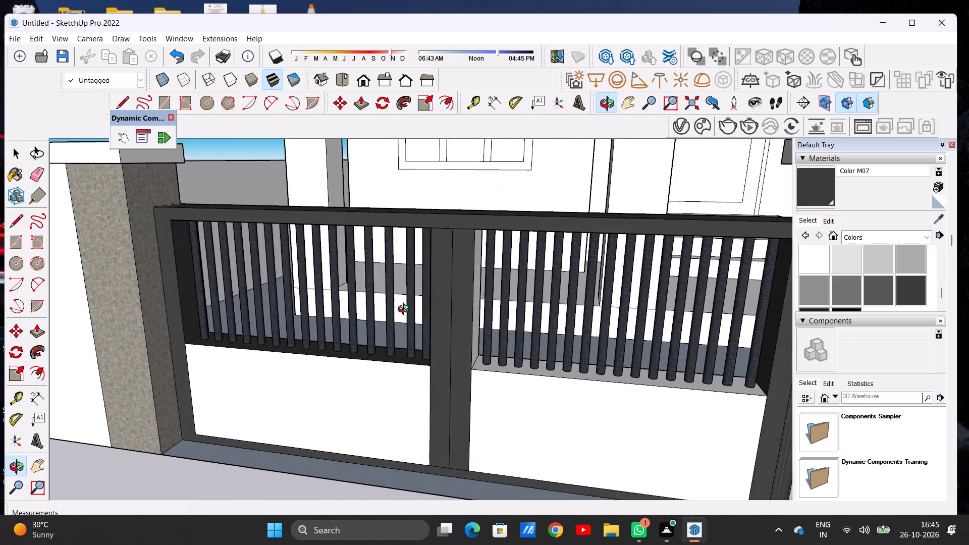
{"action": "middle_click_drag", "start_coordinate": [406, 310], "coordinate": [338, 326]}
{"action": "scroll", "coordinate": [462, 298], "scroll_direction": "up", "scroll_amount": 7}
{"action": "left_click", "coordinate": [454, 302]}
{"action": "scroll", "coordinate": [510, 349], "scroll_direction": "down", "scroll_amount": 10}
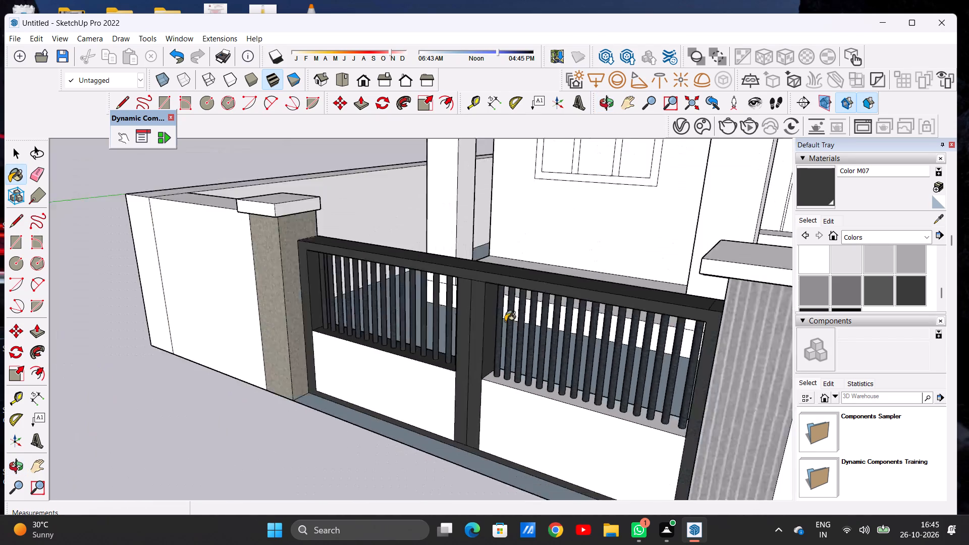
{"action": "scroll", "coordinate": [505, 321], "scroll_direction": "down", "scroll_amount": 2}
{"action": "scroll", "coordinate": [546, 389], "scroll_direction": "up", "scroll_amount": 10}
{"action": "left_click", "coordinate": [537, 373]}
{"action": "scroll", "coordinate": [531, 377], "scroll_direction": "down", "scroll_amount": 4}
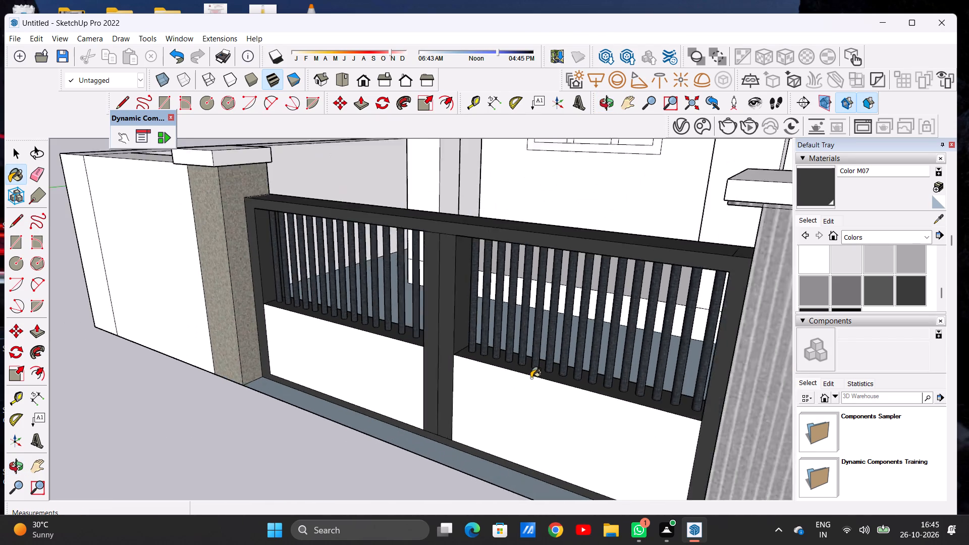
Paint the rear face of the gate's outer frame, facing the house, with Color M07.
{"action": "scroll", "coordinate": [531, 378], "scroll_direction": "down", "scroll_amount": 13}
{"action": "middle_click_drag", "start_coordinate": [432, 351], "coordinate": [607, 352]}
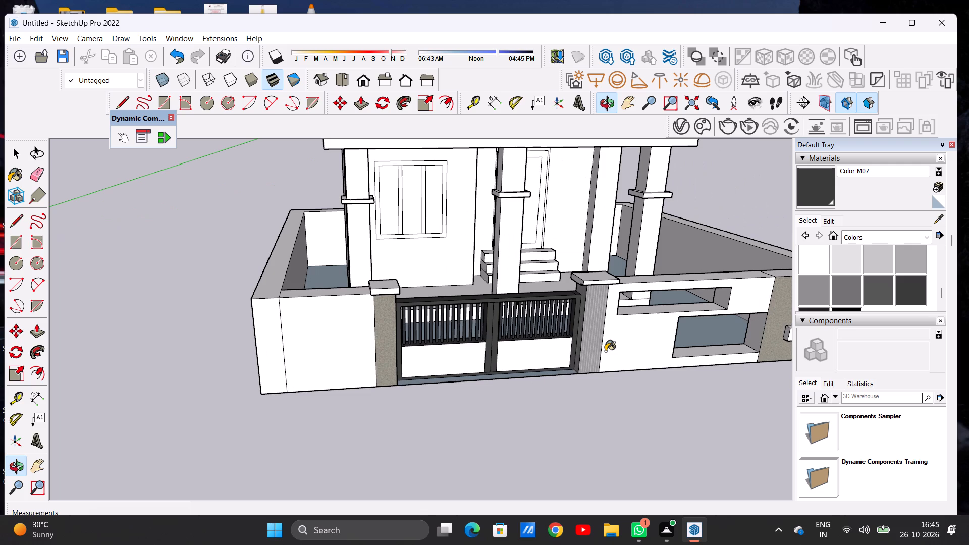
{"action": "middle_click", "coordinate": [368, 321]}
{"action": "middle_click_drag", "start_coordinate": [378, 325], "coordinate": [404, 329]}
{"action": "middle_click", "coordinate": [594, 333]}
{"action": "scroll", "coordinate": [443, 278], "scroll_direction": "up", "scroll_amount": 4}
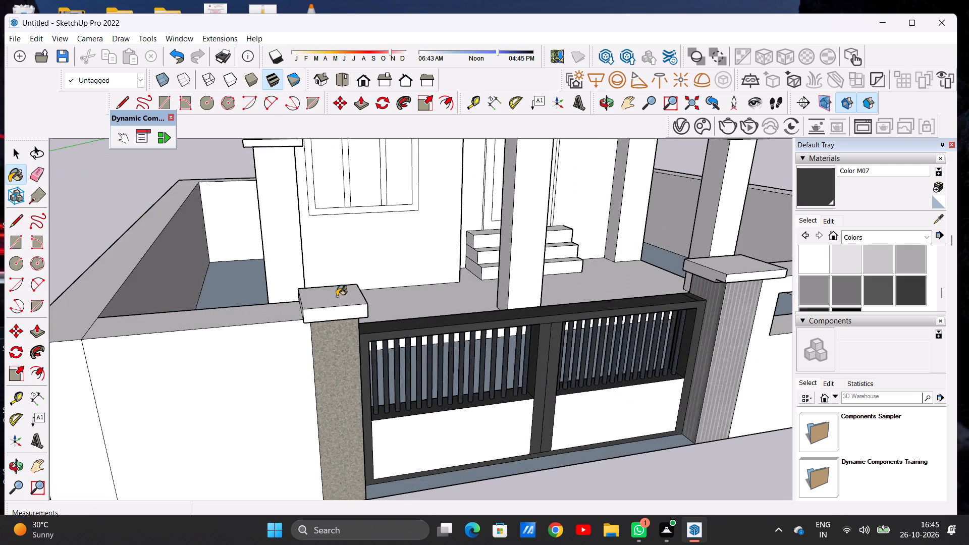
{"action": "middle_click_drag", "start_coordinate": [321, 310], "coordinate": [618, 328]}
{"action": "scroll", "coordinate": [375, 280], "scroll_direction": "up", "scroll_amount": 4}
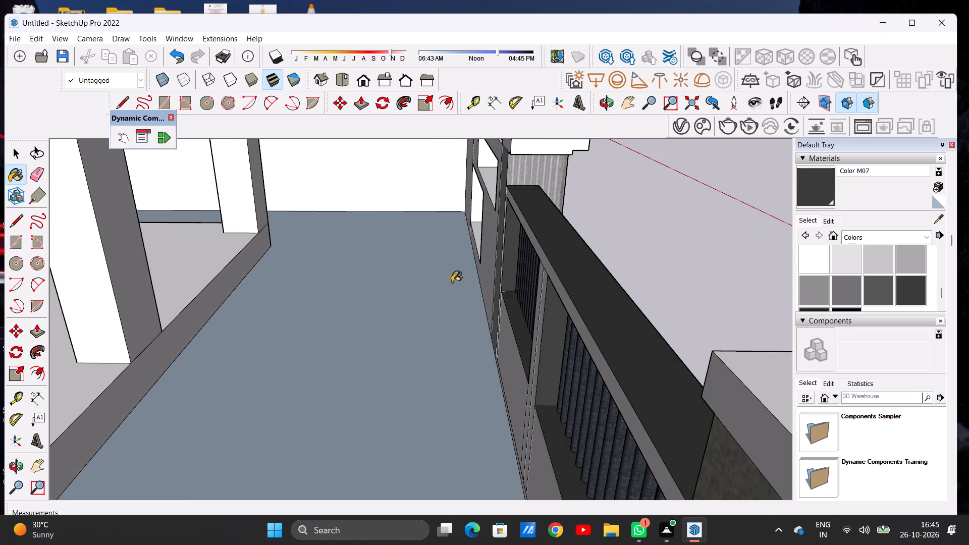
{"action": "scroll", "coordinate": [463, 246], "scroll_direction": "down", "scroll_amount": 9}
{"action": "scroll", "coordinate": [463, 246], "scroll_direction": "up", "scroll_amount": 1}
{"action": "scroll", "coordinate": [463, 246], "scroll_direction": "down", "scroll_amount": 5}
{"action": "middle_click_drag", "start_coordinate": [428, 300], "coordinate": [583, 298]}
{"action": "scroll", "coordinate": [470, 264], "scroll_direction": "up", "scroll_amount": 1}
{"action": "scroll", "coordinate": [470, 264], "scroll_direction": "down", "scroll_amount": 1}
{"action": "scroll", "coordinate": [470, 264], "scroll_direction": "up", "scroll_amount": 2}
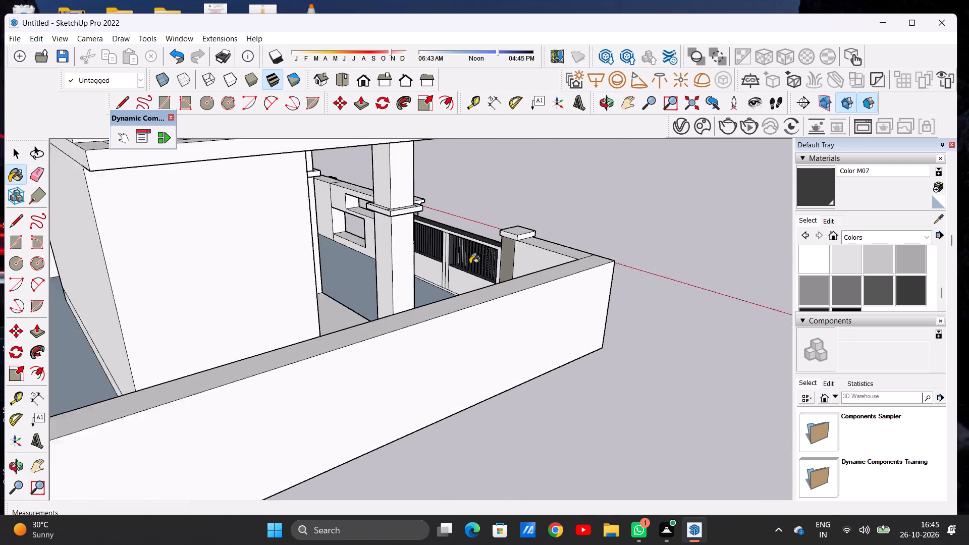
{"action": "scroll", "coordinate": [470, 264], "scroll_direction": "up", "scroll_amount": 17}
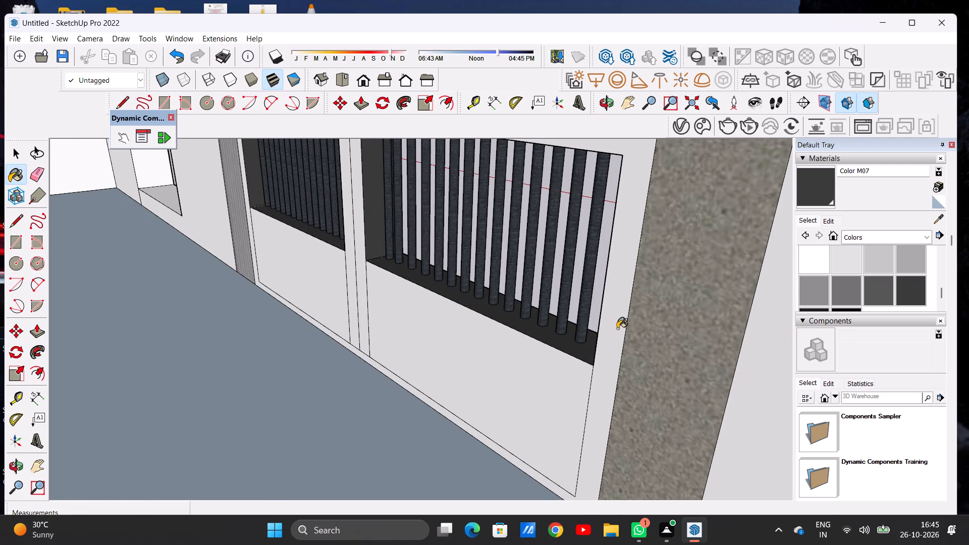
{"action": "left_click", "coordinate": [617, 329]}
Paint both rear strips of the gate's centre post with Color M07.
{"action": "scroll", "coordinate": [601, 325], "scroll_direction": "down", "scroll_amount": 5}
{"action": "scroll", "coordinate": [404, 227], "scroll_direction": "up", "scroll_amount": 6}
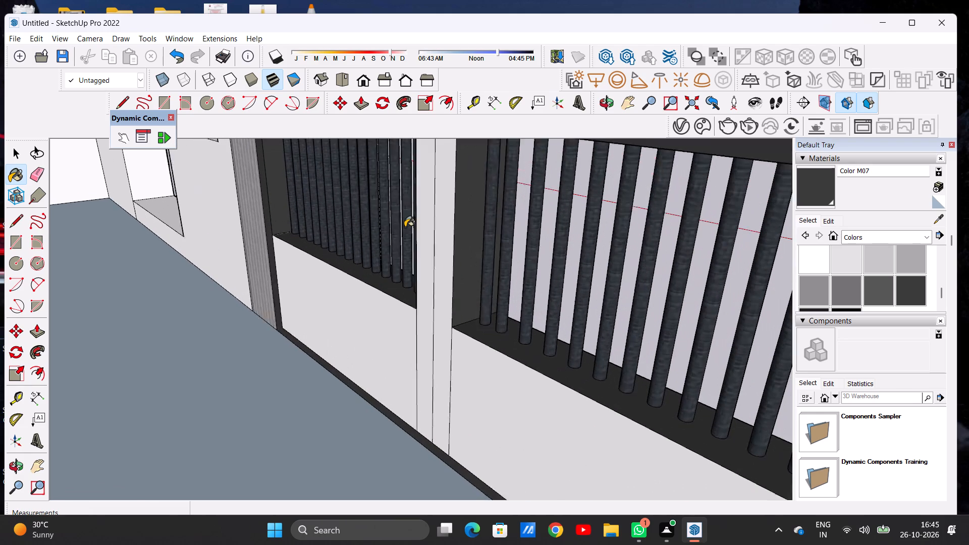
{"action": "scroll", "coordinate": [405, 227], "scroll_direction": "up", "scroll_amount": 1}
{"action": "left_click", "coordinate": [450, 233]}
{"action": "left_click", "coordinate": [427, 239]}
{"action": "scroll", "coordinate": [431, 260], "scroll_direction": "down", "scroll_amount": 6}
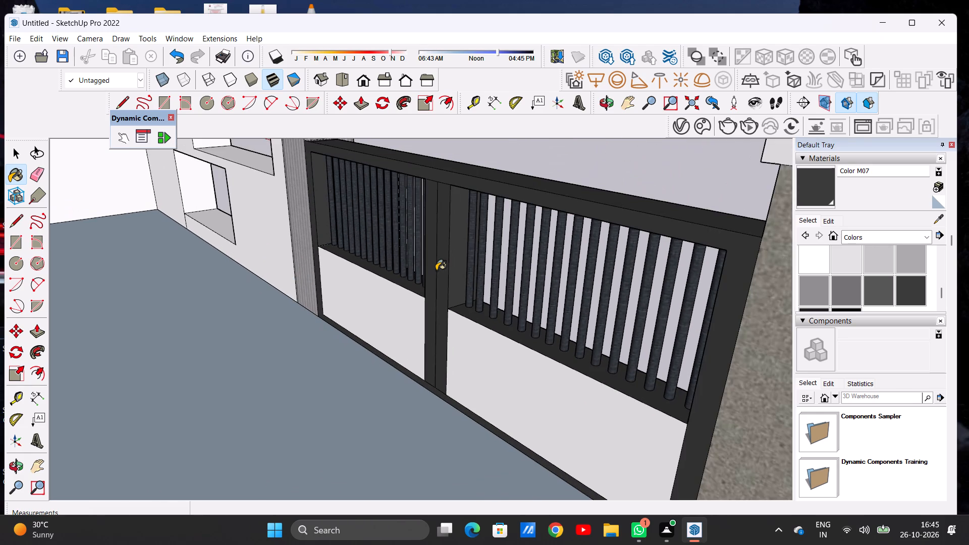
Paint the front faces of both solid lower gate panels with Color M04.
{"action": "scroll", "coordinate": [436, 270], "scroll_direction": "down", "scroll_amount": 8}
{"action": "middle_click_drag", "start_coordinate": [558, 291], "coordinate": [258, 278]}
{"action": "middle_click_drag", "start_coordinate": [269, 282], "coordinate": [280, 284]}
{"action": "middle_click_drag", "start_coordinate": [472, 354], "coordinate": [462, 348]}
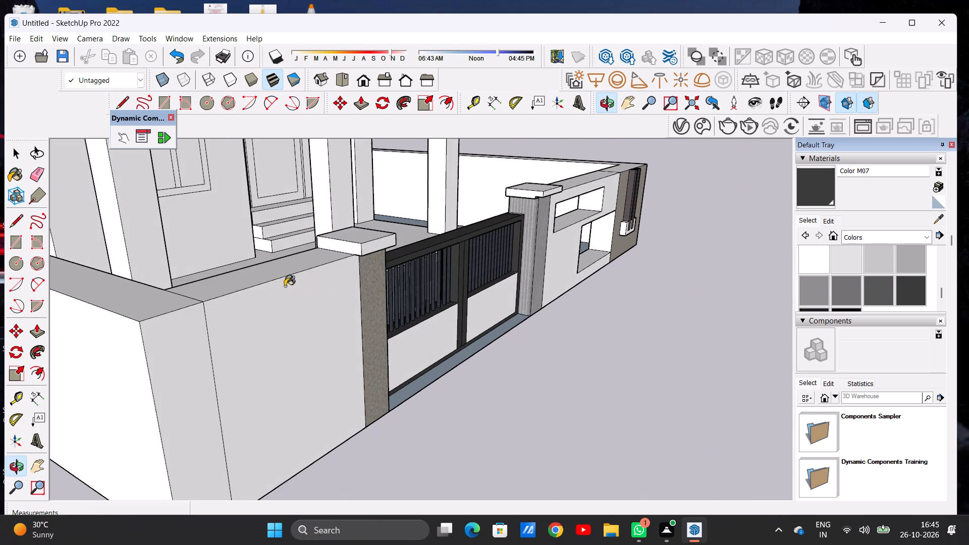
{"action": "middle_click_drag", "start_coordinate": [481, 350], "coordinate": [237, 313]}
{"action": "scroll", "coordinate": [448, 306], "scroll_direction": "down", "scroll_amount": 6}
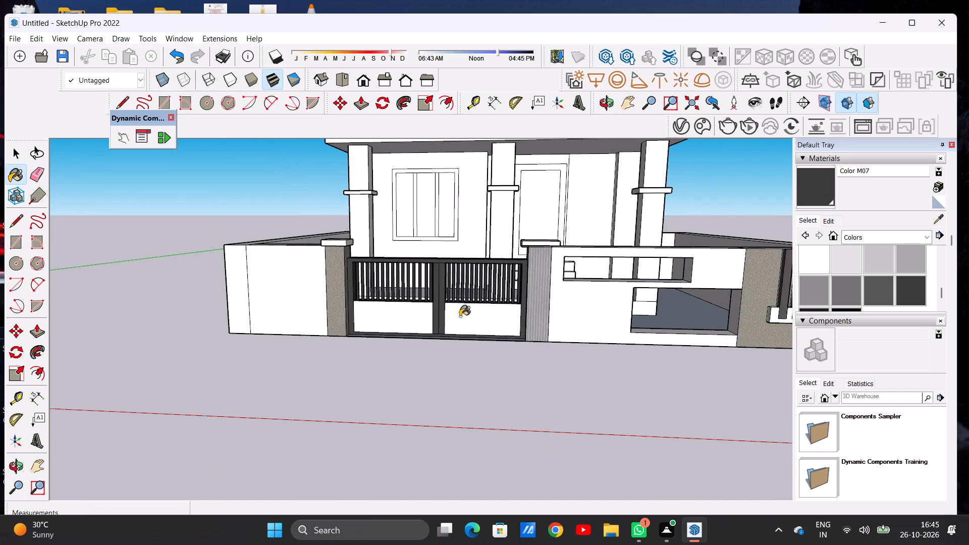
{"action": "scroll", "coordinate": [460, 316], "scroll_direction": "up", "scroll_amount": 1}
{"action": "scroll", "coordinate": [460, 316], "scroll_direction": "down", "scroll_amount": 1}
{"action": "scroll", "coordinate": [460, 316], "scroll_direction": "up", "scroll_amount": 4}
{"action": "key", "text": "space"}
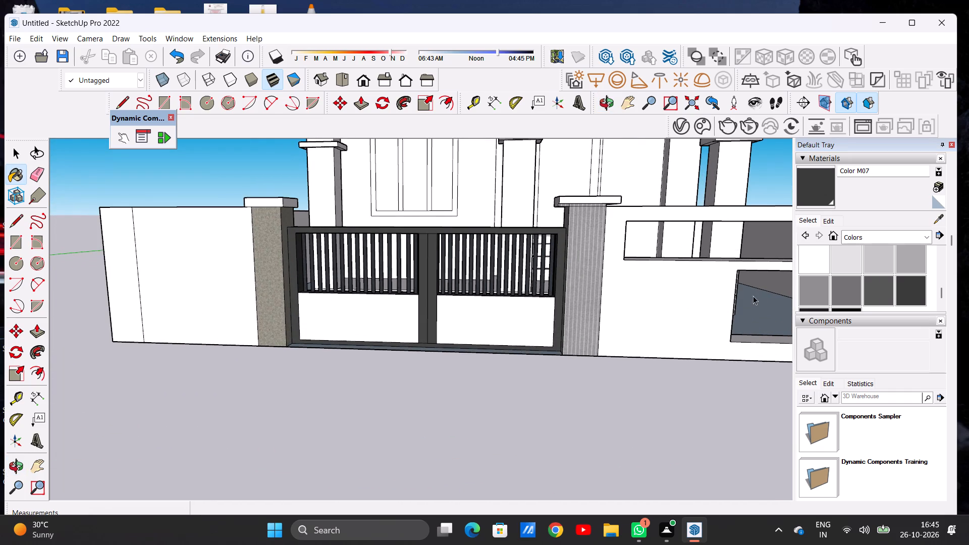
{"action": "left_click", "coordinate": [804, 283]}
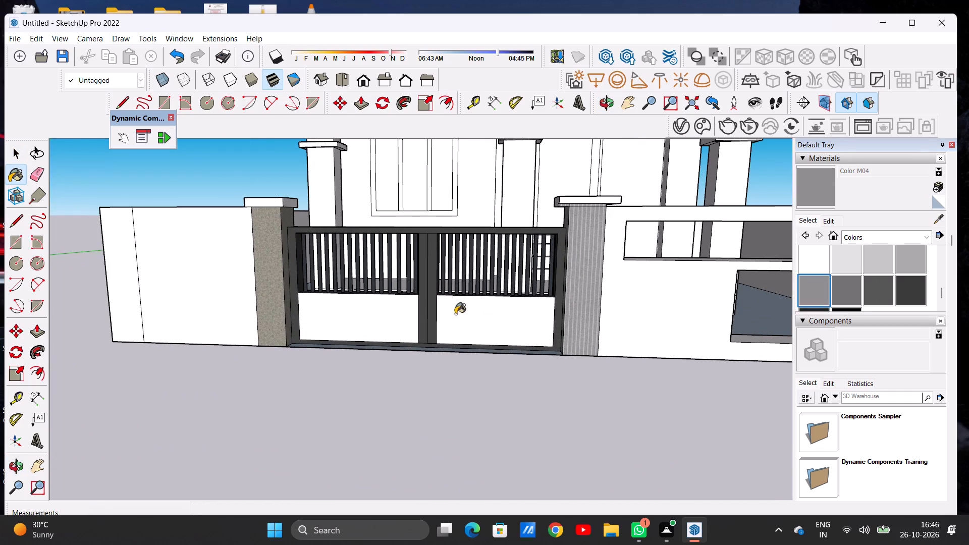
{"action": "scroll", "coordinate": [417, 319], "scroll_direction": "up", "scroll_amount": 4}
{"action": "left_click", "coordinate": [400, 315]}
{"action": "left_click", "coordinate": [502, 320]}
{"action": "scroll", "coordinate": [469, 318], "scroll_direction": "down", "scroll_amount": 7}
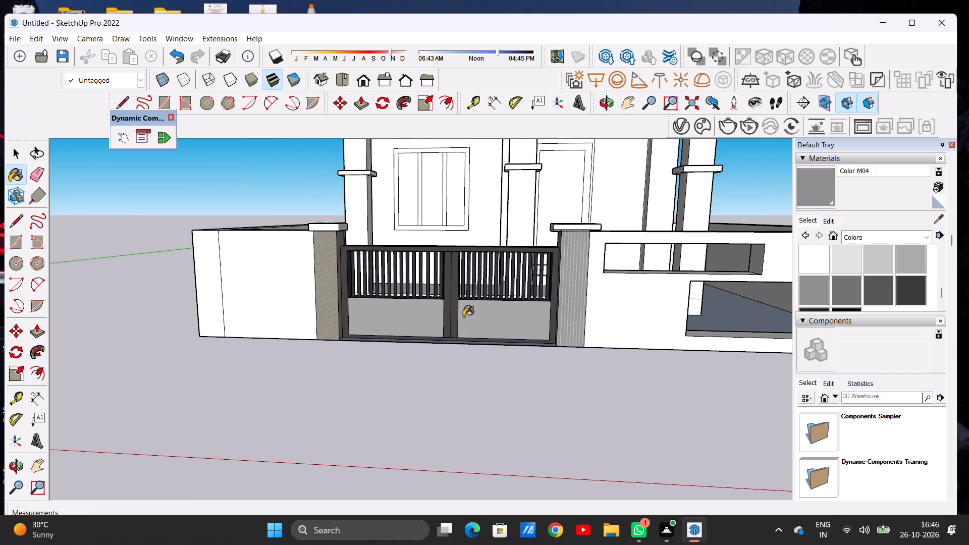
Paint the rear faces of both solid lower gate panels with Color M04.
{"action": "middle_click_drag", "start_coordinate": [397, 308], "coordinate": [597, 328]}
{"action": "middle_click_drag", "start_coordinate": [418, 263], "coordinate": [638, 314]}
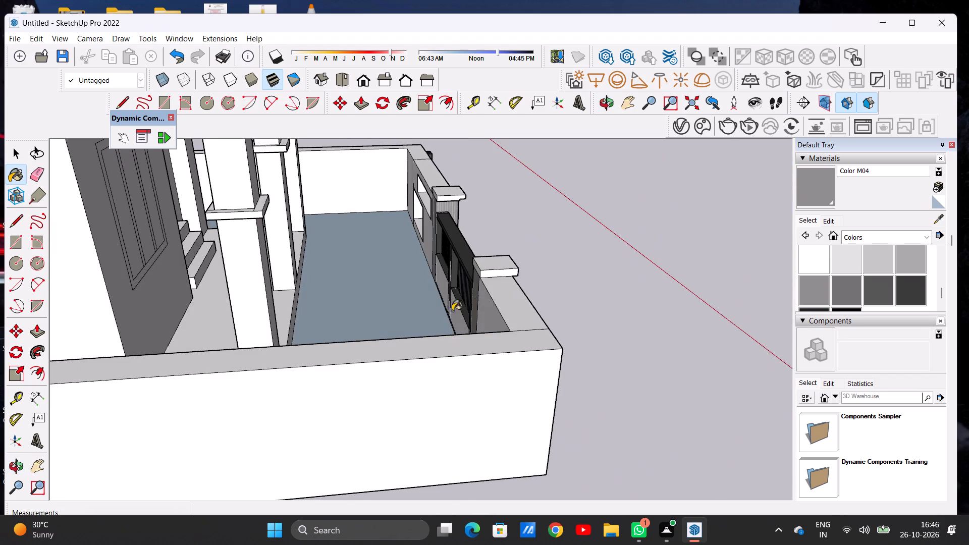
{"action": "middle_click_drag", "start_coordinate": [463, 311], "coordinate": [532, 311]}
{"action": "scroll", "coordinate": [435, 310], "scroll_direction": "up", "scroll_amount": 11}
{"action": "scroll", "coordinate": [437, 297], "scroll_direction": "down", "scroll_amount": 1}
{"action": "scroll", "coordinate": [437, 297], "scroll_direction": "up", "scroll_amount": 1}
{"action": "left_click", "coordinate": [436, 273]}
{"action": "left_click", "coordinate": [527, 292]}
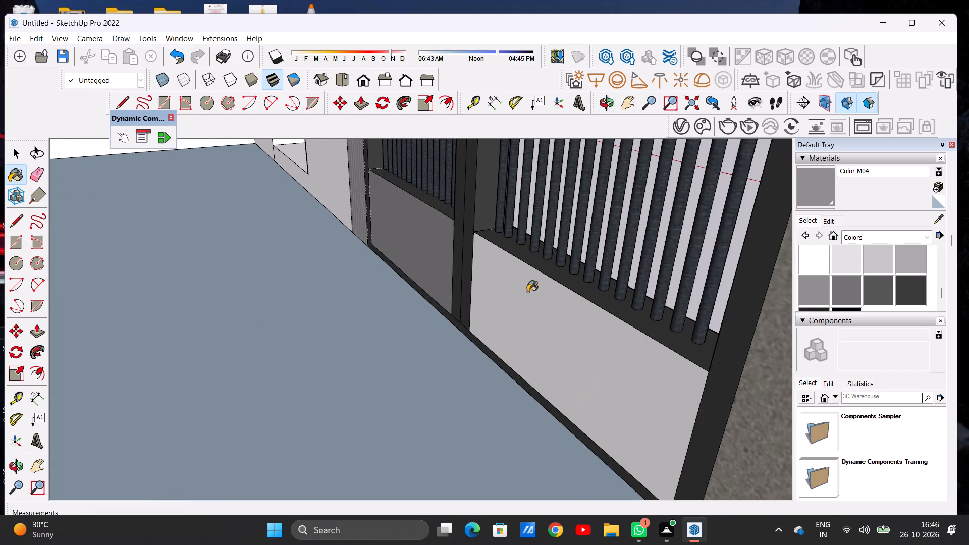
Browse the Metal and Patterns material collections while viewing the front of the gate.
{"action": "scroll", "coordinate": [472, 326], "scroll_direction": "down", "scroll_amount": 11}
{"action": "middle_click_drag", "start_coordinate": [551, 323], "coordinate": [355, 300]}
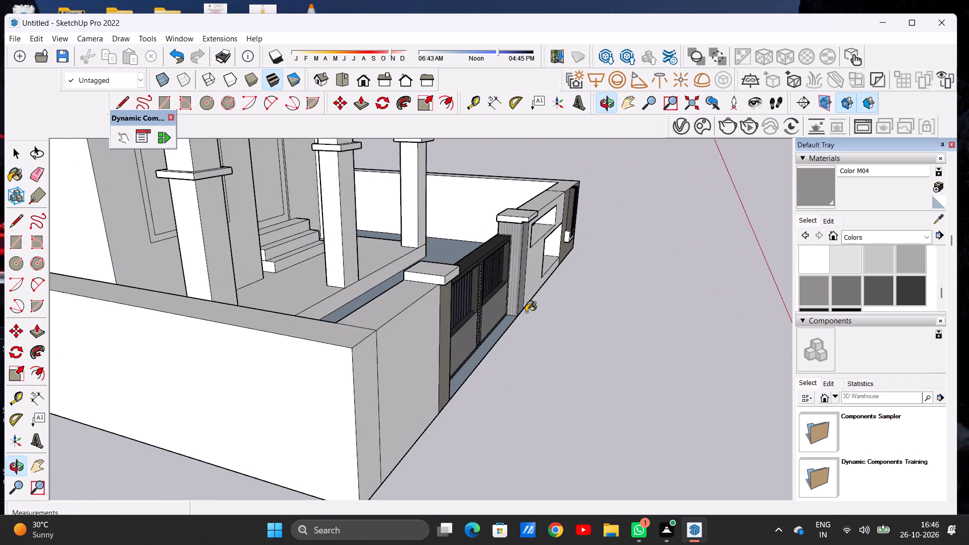
{"action": "middle_click_drag", "start_coordinate": [526, 312], "coordinate": [233, 271]}
{"action": "scroll", "coordinate": [410, 322], "scroll_direction": "up", "scroll_amount": 4}
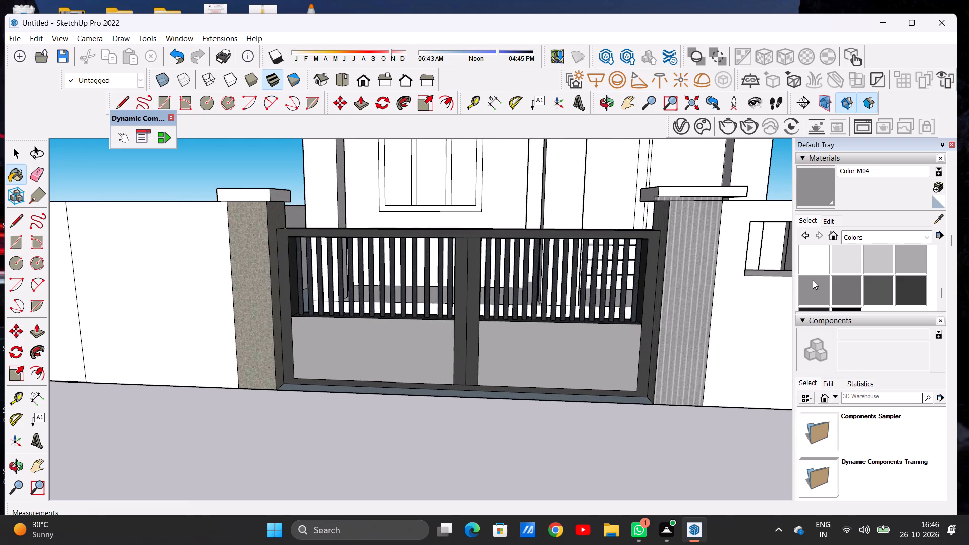
{"action": "left_click", "coordinate": [847, 233]}
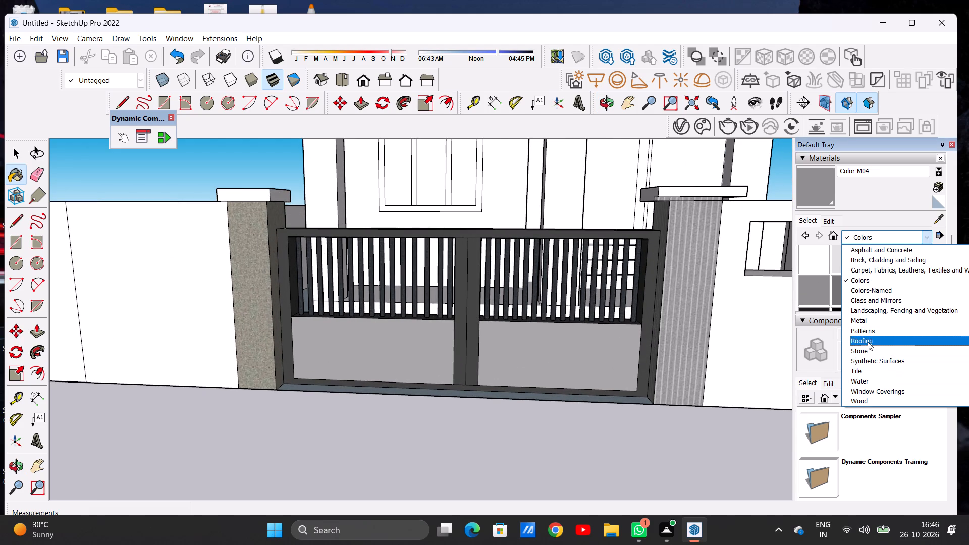
{"action": "left_click", "coordinate": [865, 319]}
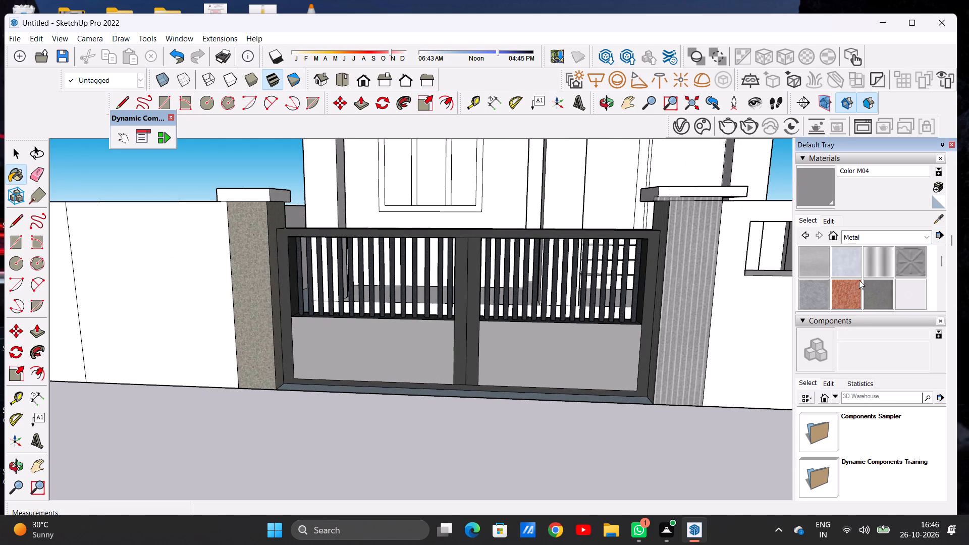
{"action": "left_click", "coordinate": [864, 239]}
{"action": "left_click", "coordinate": [881, 332]}
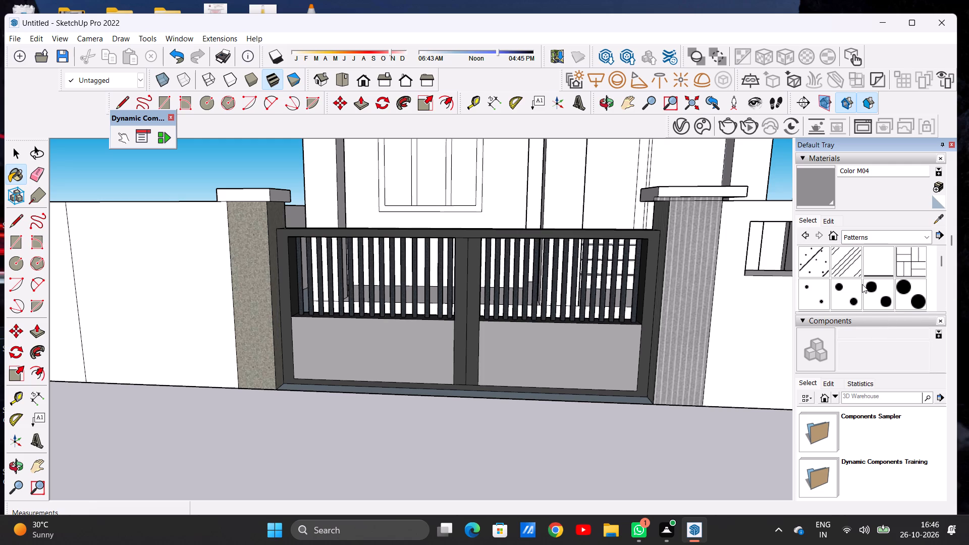
{"action": "scroll", "coordinate": [862, 286], "scroll_direction": "down", "scroll_amount": 2}
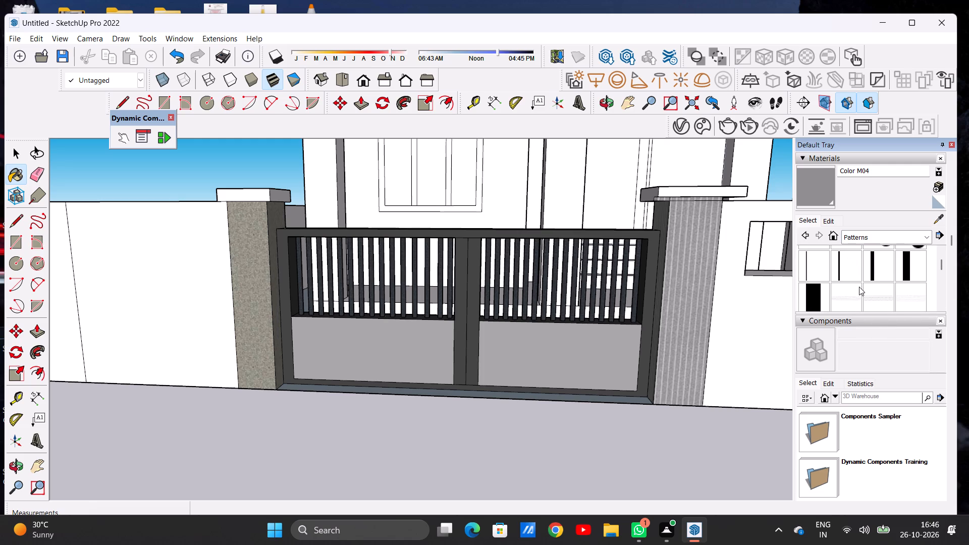
{"action": "scroll", "coordinate": [858, 287], "scroll_direction": "down", "scroll_amount": 2}
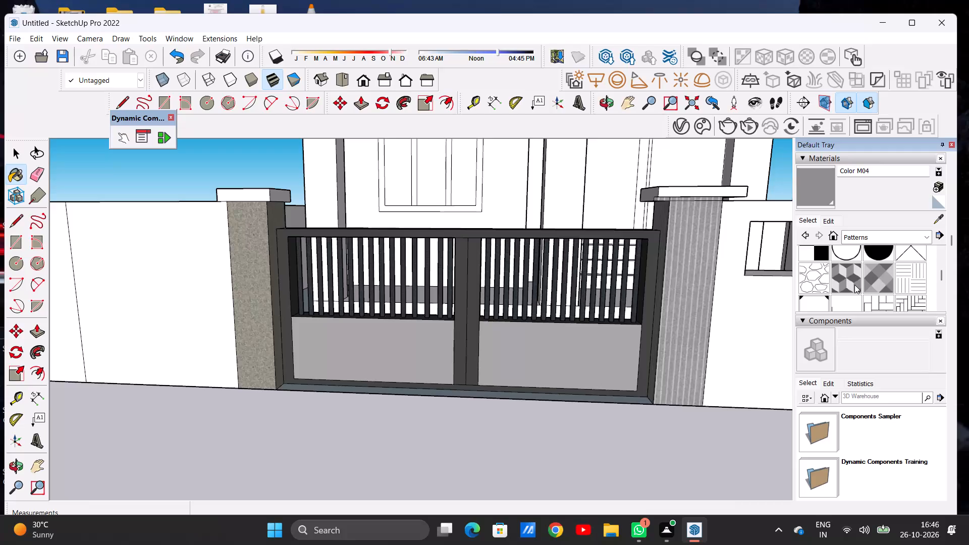
{"action": "scroll", "coordinate": [855, 283], "scroll_direction": "down", "scroll_amount": 3}
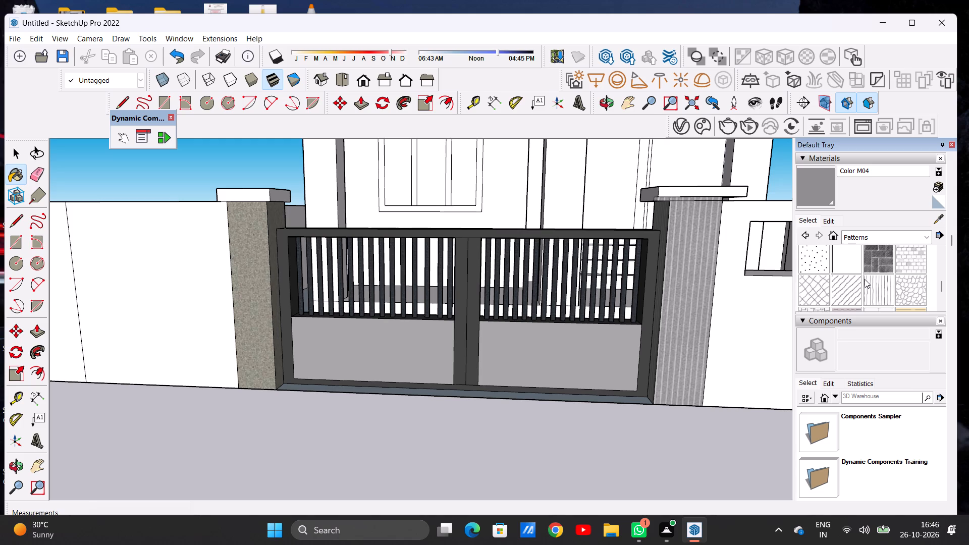
{"action": "scroll", "coordinate": [865, 279], "scroll_direction": "down", "scroll_amount": 3}
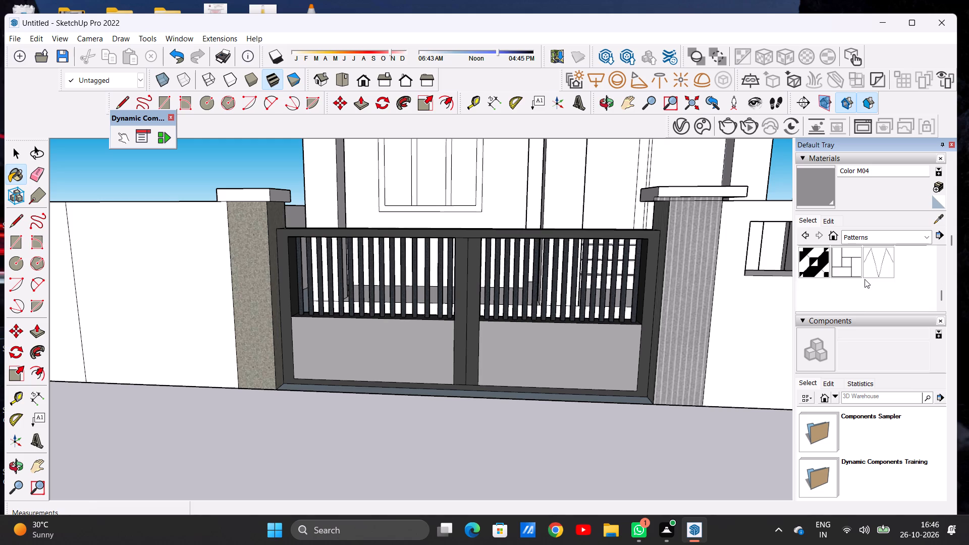
{"action": "scroll", "coordinate": [865, 279], "scroll_direction": "up", "scroll_amount": 2}
{"action": "scroll", "coordinate": [487, 352], "scroll_direction": "down", "scroll_amount": 7}
{"action": "scroll", "coordinate": [544, 288], "scroll_direction": "up", "scroll_amount": 1}
{"action": "scroll", "coordinate": [544, 288], "scroll_direction": "down", "scroll_amount": 1}
{"action": "scroll", "coordinate": [544, 288], "scroll_direction": "up", "scroll_amount": 2}
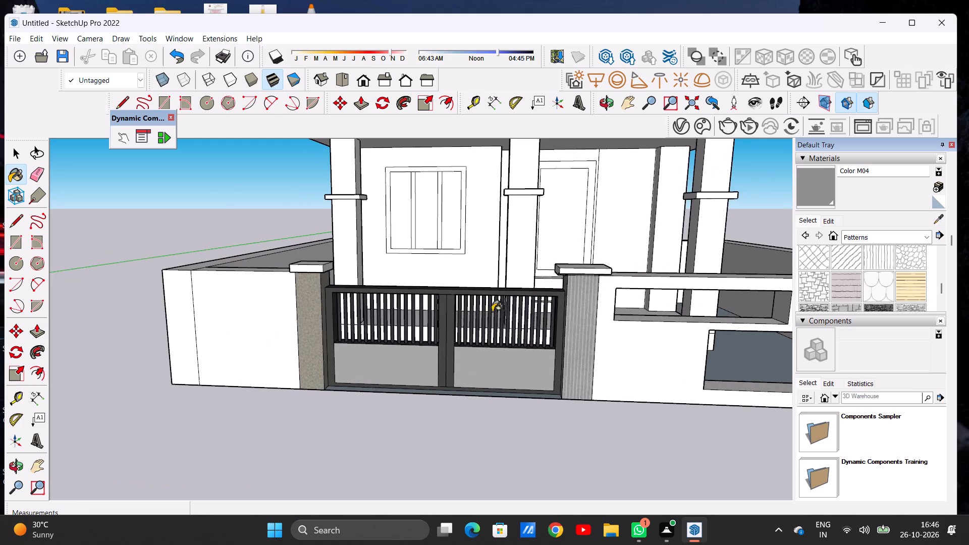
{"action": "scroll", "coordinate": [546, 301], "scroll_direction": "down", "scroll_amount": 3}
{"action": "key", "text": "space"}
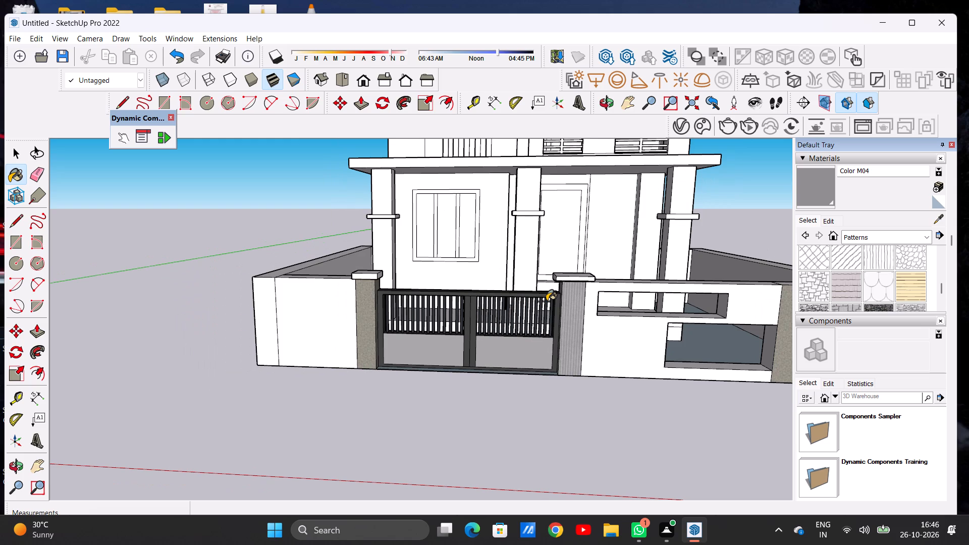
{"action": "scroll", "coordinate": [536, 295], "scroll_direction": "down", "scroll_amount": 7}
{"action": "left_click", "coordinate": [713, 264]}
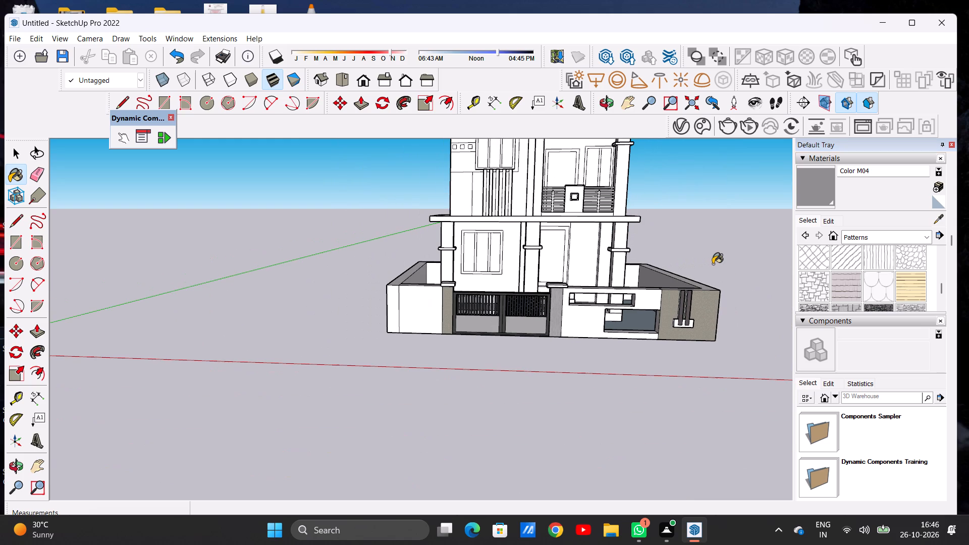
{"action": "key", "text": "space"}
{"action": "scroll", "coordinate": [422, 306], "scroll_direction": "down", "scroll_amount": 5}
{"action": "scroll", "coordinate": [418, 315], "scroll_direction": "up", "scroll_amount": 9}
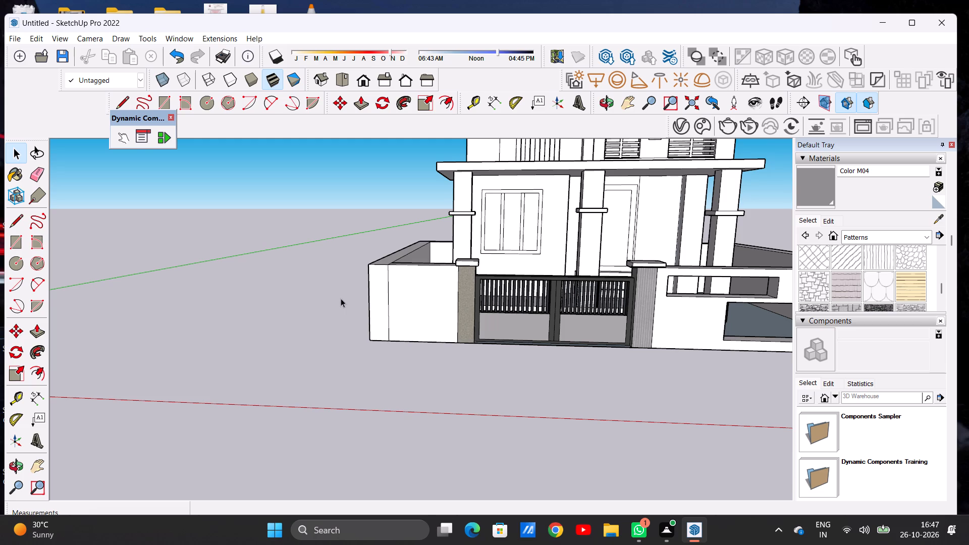
Draw a rectangle about 3' 7/8" by 2' 1 3/16" on the front face of the short compound wall beside the gate.
{"action": "scroll", "coordinate": [342, 298], "scroll_direction": "down", "scroll_amount": 2}
{"action": "scroll", "coordinate": [391, 282], "scroll_direction": "up", "scroll_amount": 7}
{"action": "middle_click_drag", "start_coordinate": [409, 310], "coordinate": [428, 282]}
{"action": "scroll", "coordinate": [451, 291], "scroll_direction": "up", "scroll_amount": 2}
{"action": "scroll", "coordinate": [451, 291], "scroll_direction": "down", "scroll_amount": 1}
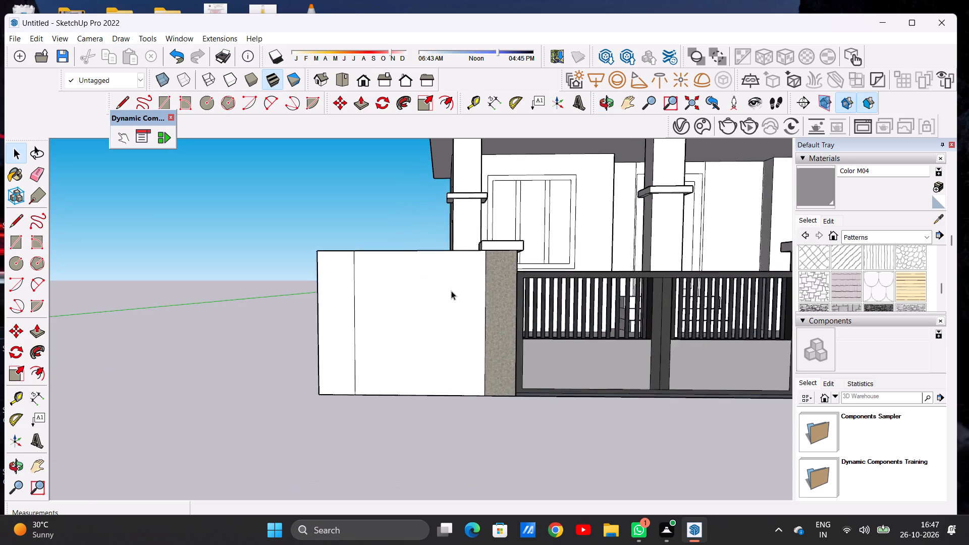
{"action": "scroll", "coordinate": [451, 291], "scroll_direction": "up", "scroll_amount": 2}
{"action": "scroll", "coordinate": [399, 309], "scroll_direction": "down", "scroll_amount": 8}
{"action": "scroll", "coordinate": [425, 296], "scroll_direction": "up", "scroll_amount": 4}
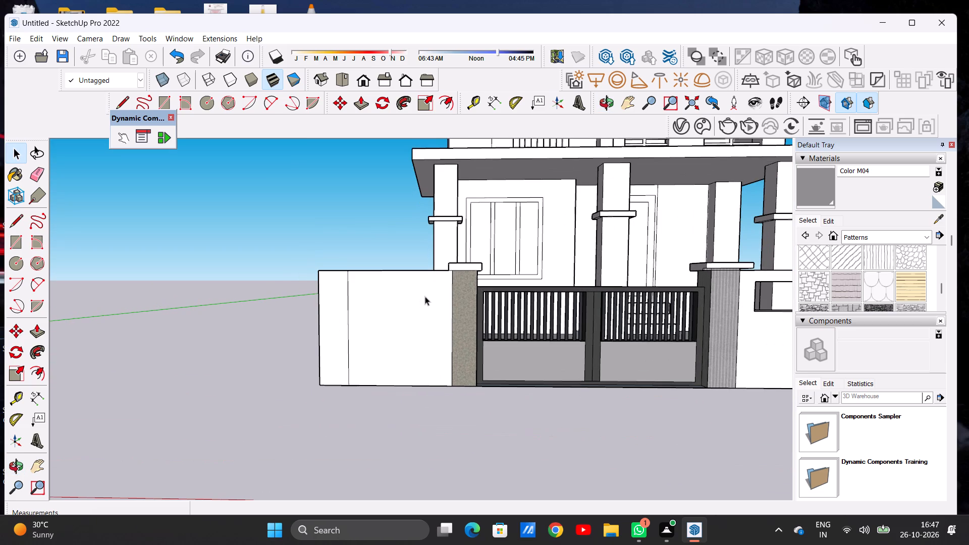
{"action": "key", "text": "r"}
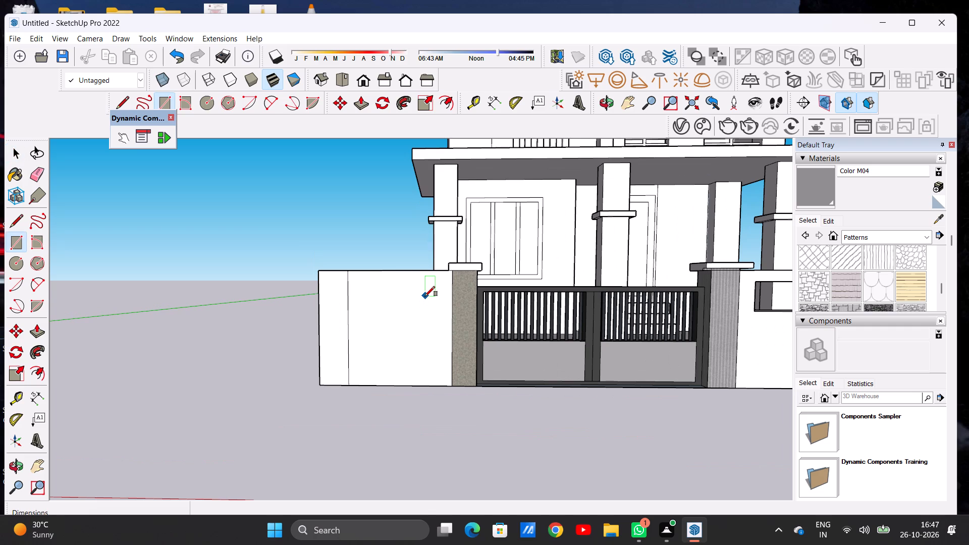
{"action": "left_click", "coordinate": [360, 300]}
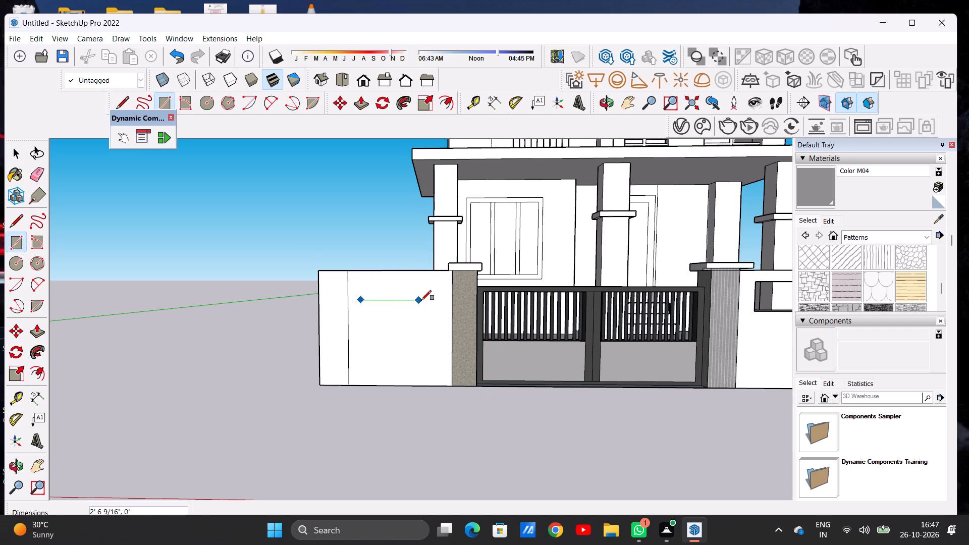
{"action": "left_click", "coordinate": [434, 351]}
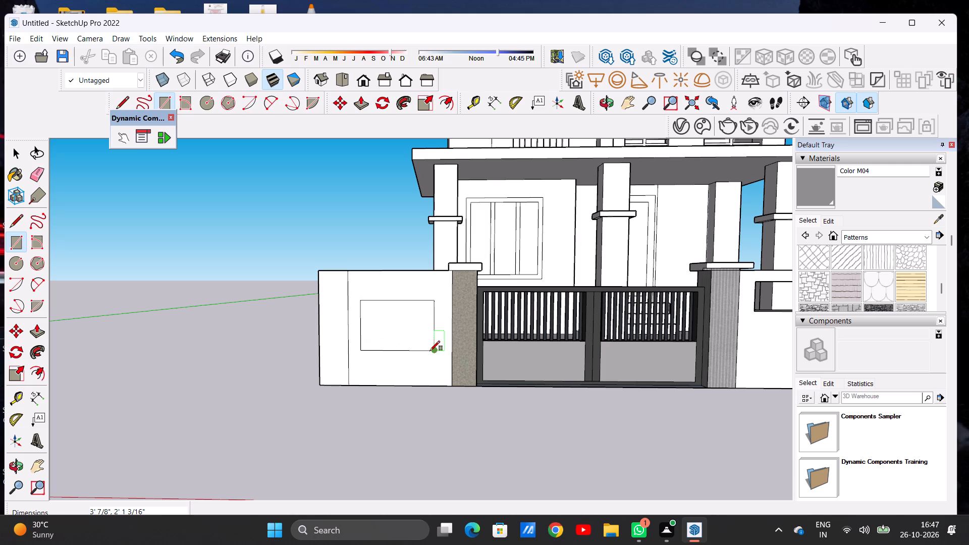
{"action": "key", "text": "space"}
Offset the rectangle's outline inward by about 3 3/4" to form a border on the short compound wall.
{"action": "type", "text": "O"}
{"action": "key", "text": "f"}
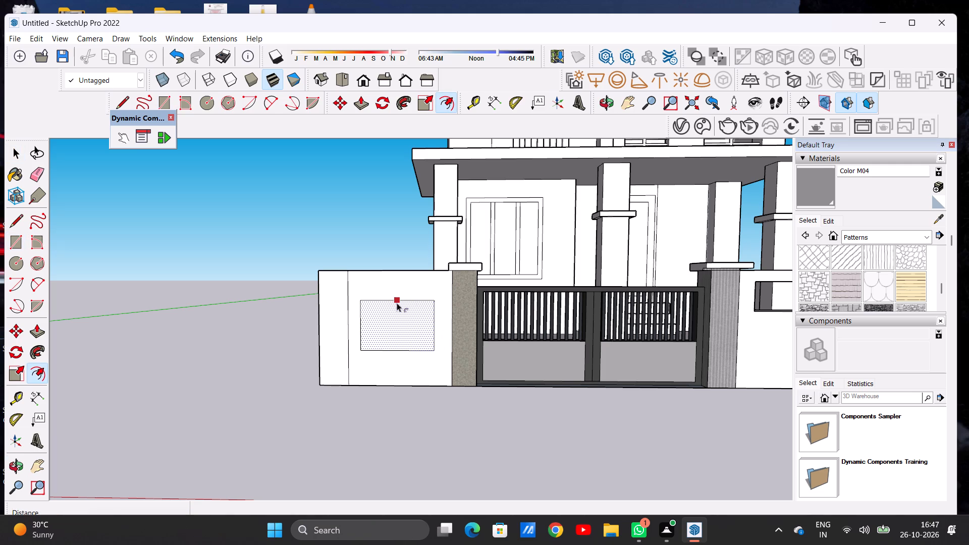
{"action": "left_click", "coordinate": [397, 303]}
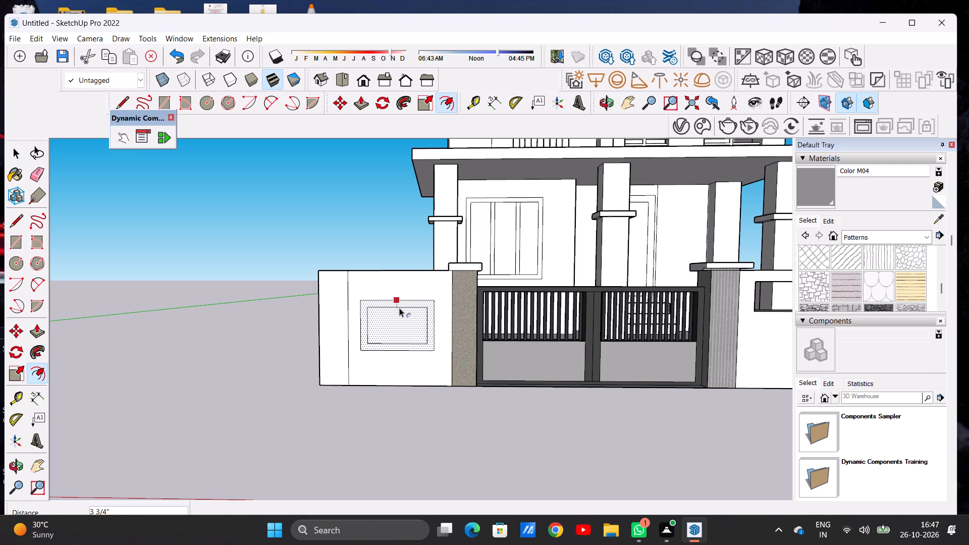
{"action": "left_click", "coordinate": [400, 308]}
{"action": "key", "text": "space"}
Extrude the border between the two rectangles outward from the short compound wall to form a raised frame.
{"action": "scroll", "coordinate": [395, 318], "scroll_direction": "down", "scroll_amount": 4}
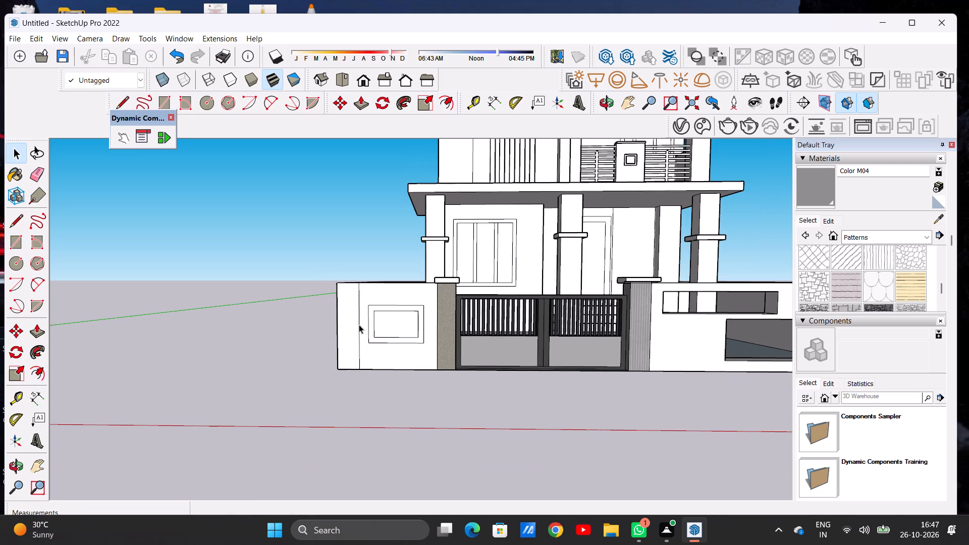
{"action": "middle_click_drag", "start_coordinate": [362, 324], "coordinate": [481, 357]}
{"action": "scroll", "coordinate": [426, 341], "scroll_direction": "up", "scroll_amount": 11}
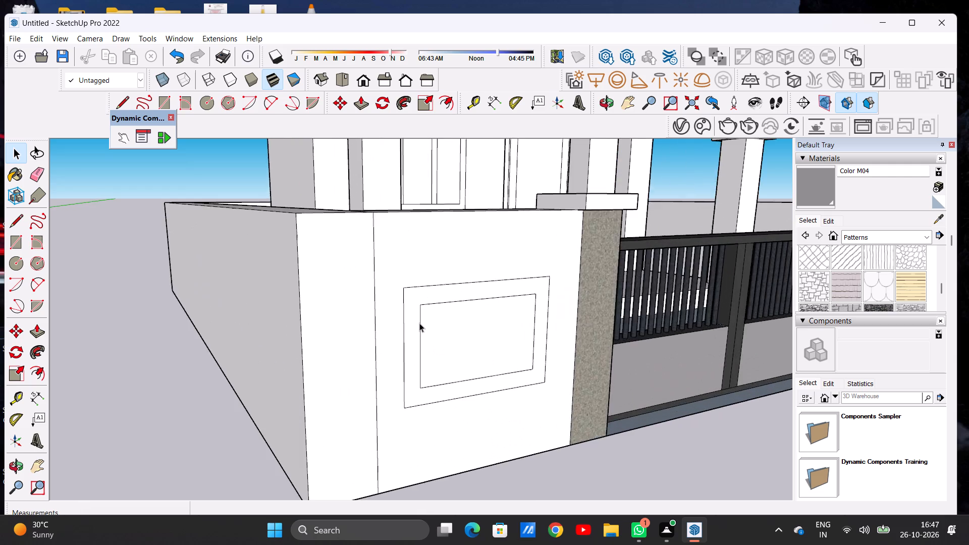
{"action": "scroll", "coordinate": [419, 323], "scroll_direction": "up", "scroll_amount": 4}
{"action": "key", "text": "p"}
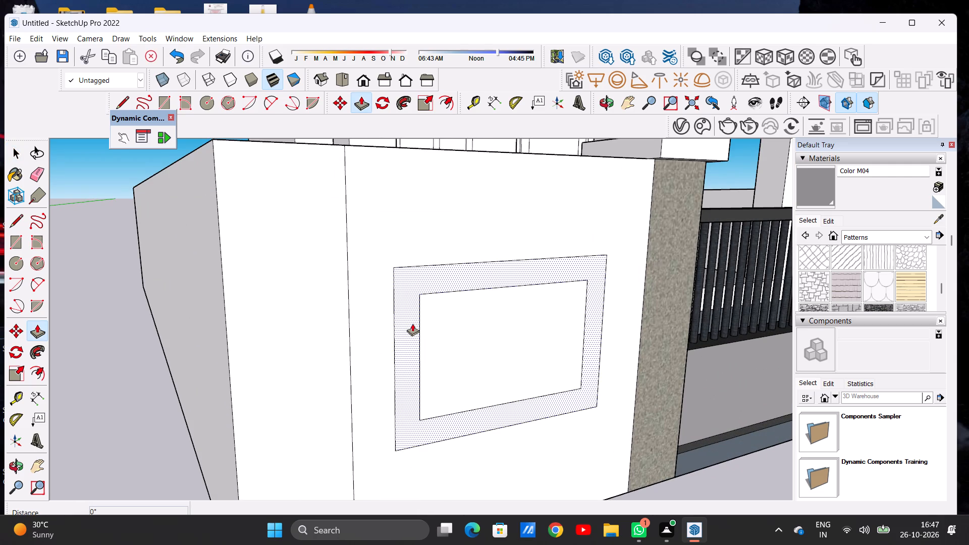
{"action": "left_click", "coordinate": [412, 323]}
{"action": "left_click", "coordinate": [425, 329]}
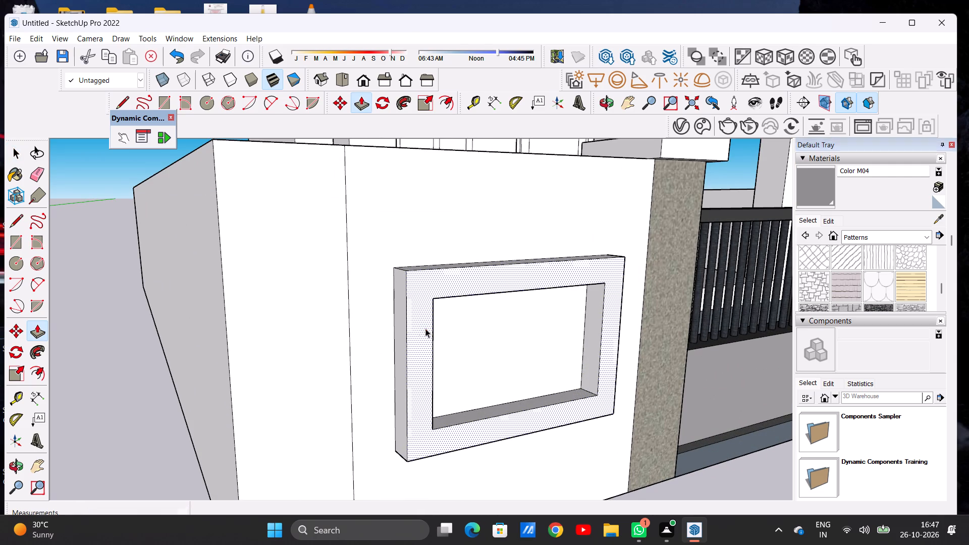
{"action": "key", "text": "space"}
Examine the raised wall frame, the gate and the whole front elevation from several distances and angles.
{"action": "scroll", "coordinate": [461, 303], "scroll_direction": "down", "scroll_amount": 12}
{"action": "middle_click_drag", "start_coordinate": [497, 311], "coordinate": [391, 300]}
{"action": "scroll", "coordinate": [392, 300], "scroll_direction": "down", "scroll_amount": 9}
{"action": "scroll", "coordinate": [413, 290], "scroll_direction": "up", "scroll_amount": 1}
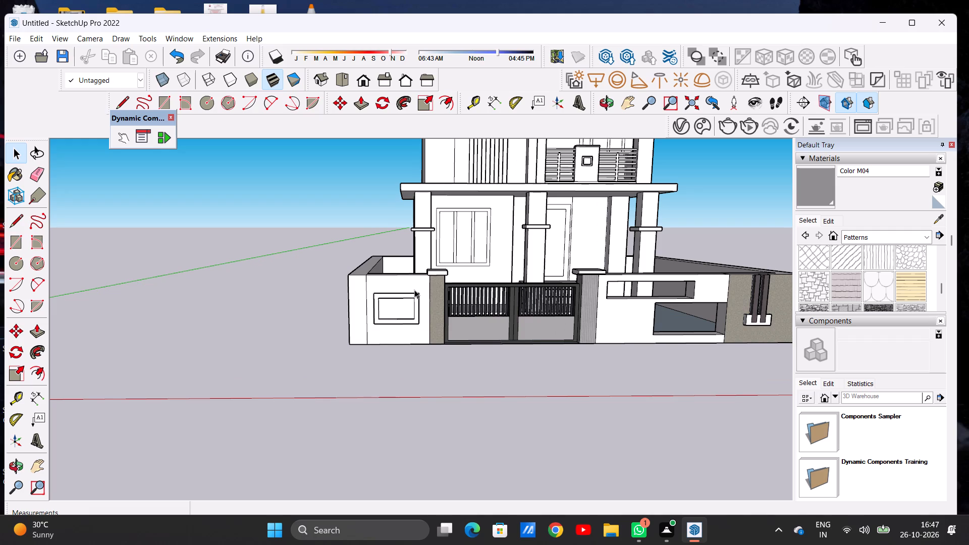
{"action": "scroll", "coordinate": [419, 310], "scroll_direction": "down", "scroll_amount": 8}
{"action": "middle_click_drag", "start_coordinate": [494, 325], "coordinate": [489, 304]}
{"action": "scroll", "coordinate": [405, 303], "scroll_direction": "up", "scroll_amount": 3}
{"action": "scroll", "coordinate": [404, 303], "scroll_direction": "down", "scroll_amount": 1}
{"action": "scroll", "coordinate": [404, 303], "scroll_direction": "up", "scroll_amount": 2}
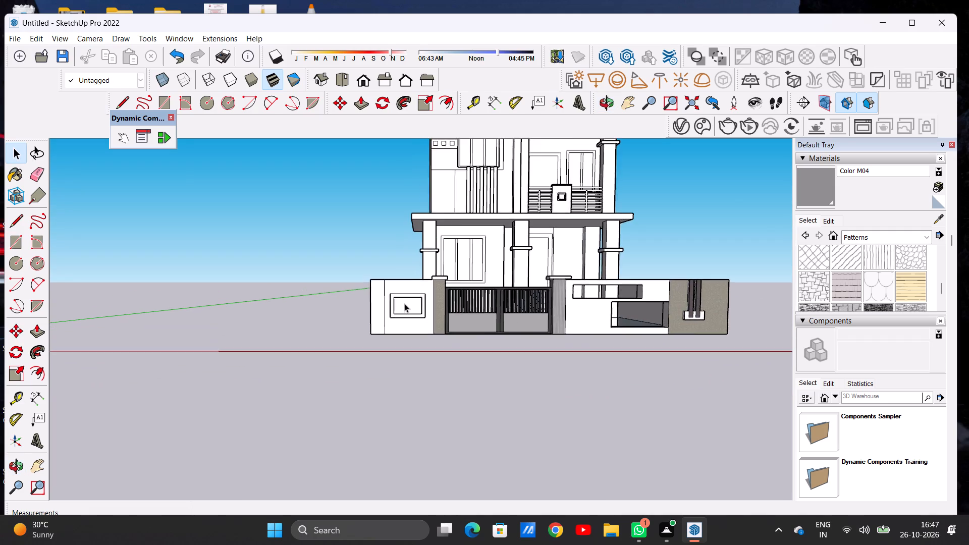
{"action": "scroll", "coordinate": [404, 303], "scroll_direction": "up", "scroll_amount": 2}
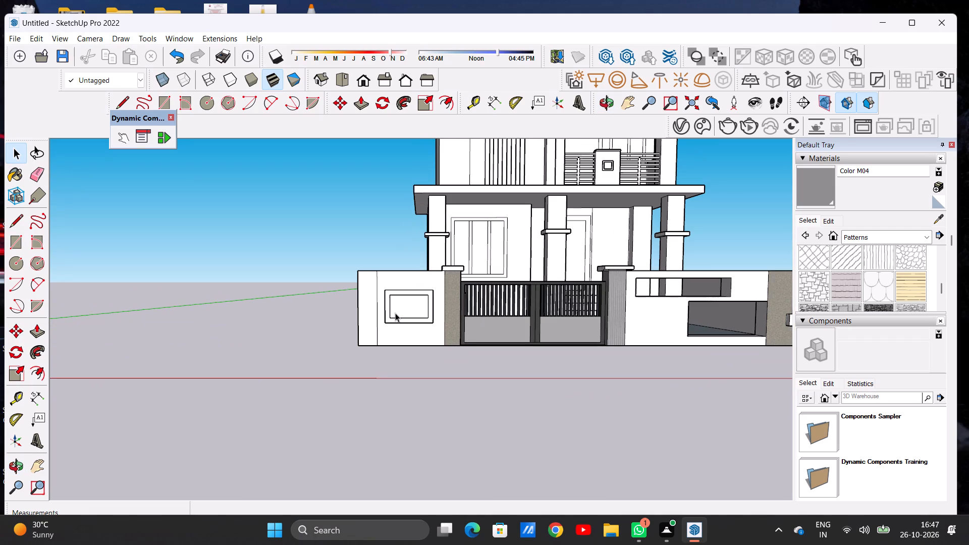
{"action": "scroll", "coordinate": [388, 297], "scroll_direction": "down", "scroll_amount": 6}
{"action": "scroll", "coordinate": [401, 306], "scroll_direction": "up", "scroll_amount": 4}
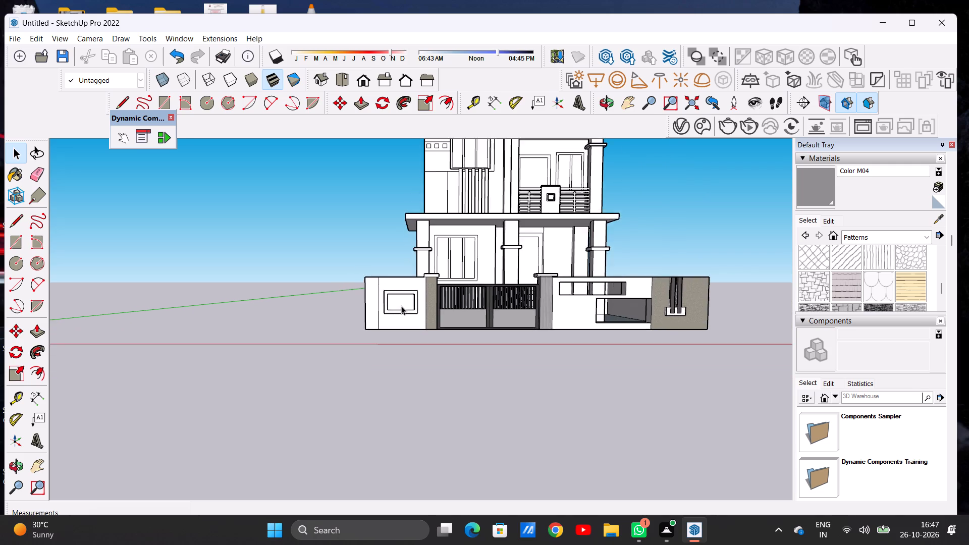
{"action": "scroll", "coordinate": [401, 306], "scroll_direction": "up", "scroll_amount": 12}
{"action": "middle_click_drag", "start_coordinate": [458, 303], "coordinate": [371, 312]}
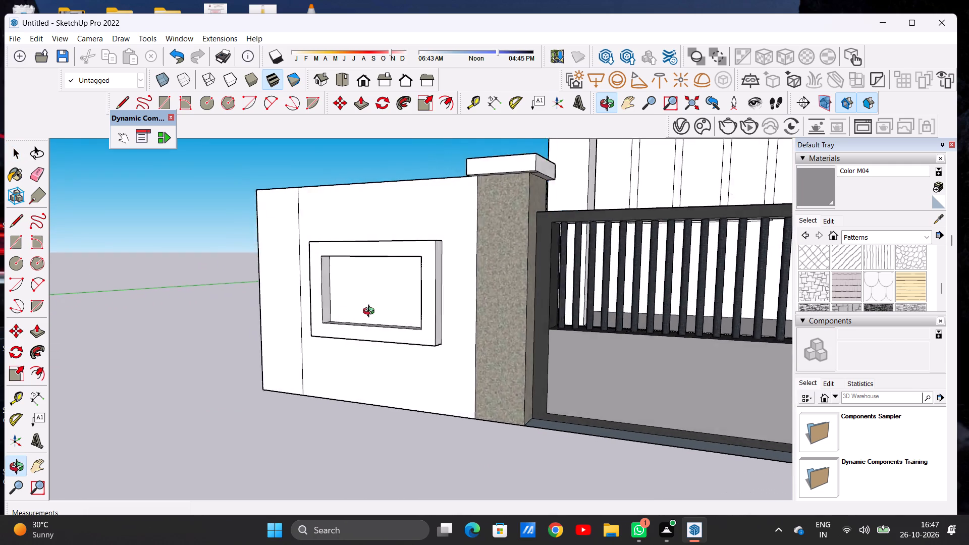
{"action": "middle_click_drag", "start_coordinate": [371, 312], "coordinate": [423, 301]}
{"action": "scroll", "coordinate": [424, 294], "scroll_direction": "down", "scroll_amount": 7}
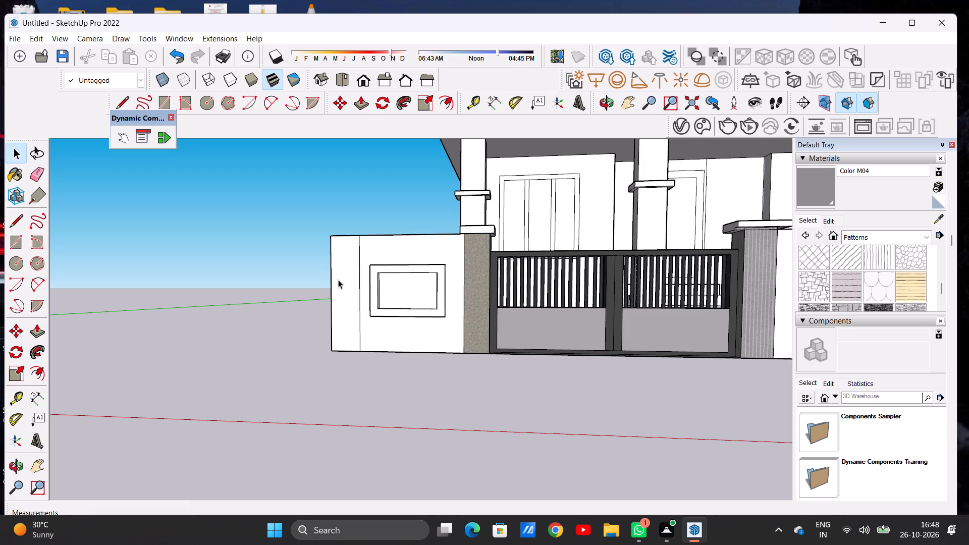
{"action": "scroll", "coordinate": [341, 282], "scroll_direction": "down", "scroll_amount": 7}
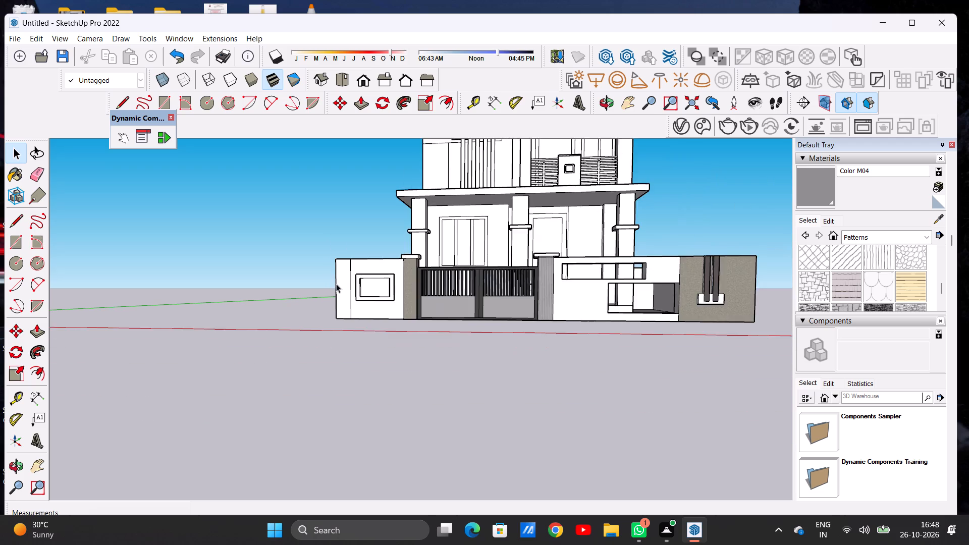
{"action": "scroll", "coordinate": [336, 284], "scroll_direction": "down", "scroll_amount": 2}
{"action": "scroll", "coordinate": [336, 284], "scroll_direction": "up", "scroll_amount": 1}
{"action": "scroll", "coordinate": [339, 284], "scroll_direction": "down", "scroll_amount": 3}
{"action": "scroll", "coordinate": [349, 289], "scroll_direction": "up", "scroll_amount": 1}
{"action": "scroll", "coordinate": [350, 289], "scroll_direction": "down", "scroll_amount": 11}
{"action": "scroll", "coordinate": [395, 251], "scroll_direction": "up", "scroll_amount": 7}
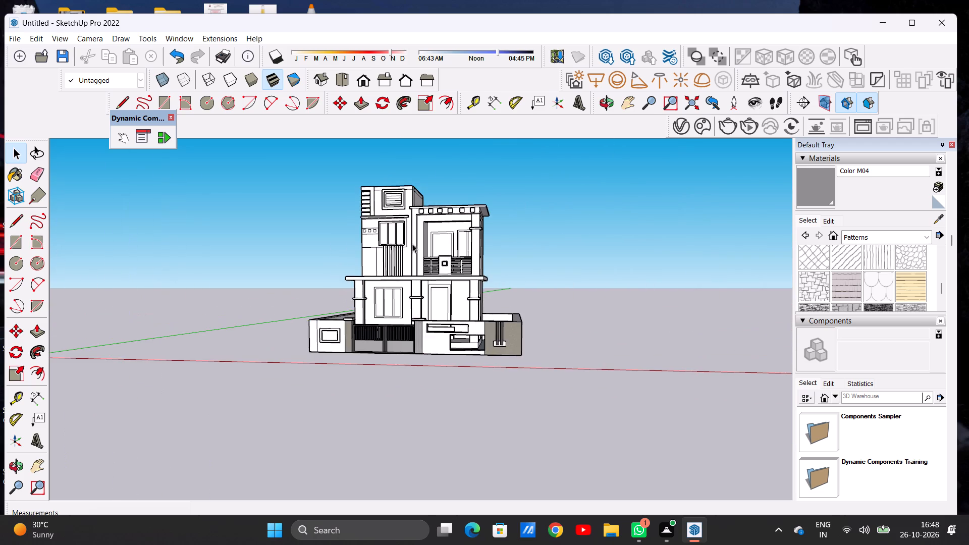
{"action": "scroll", "coordinate": [413, 244], "scroll_direction": "up", "scroll_amount": 4}
{"action": "middle_click_drag", "start_coordinate": [533, 252], "coordinate": [511, 264]}
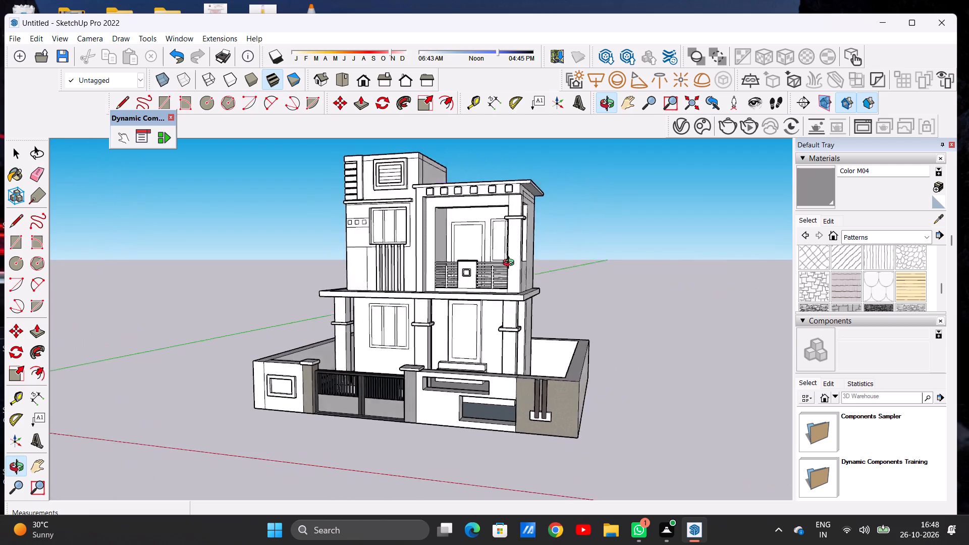
{"action": "middle_click_drag", "start_coordinate": [511, 264], "coordinate": [549, 264]}
{"action": "scroll", "coordinate": [541, 250], "scroll_direction": "down", "scroll_amount": 6}
{"action": "scroll", "coordinate": [508, 320], "scroll_direction": "up", "scroll_amount": 2}
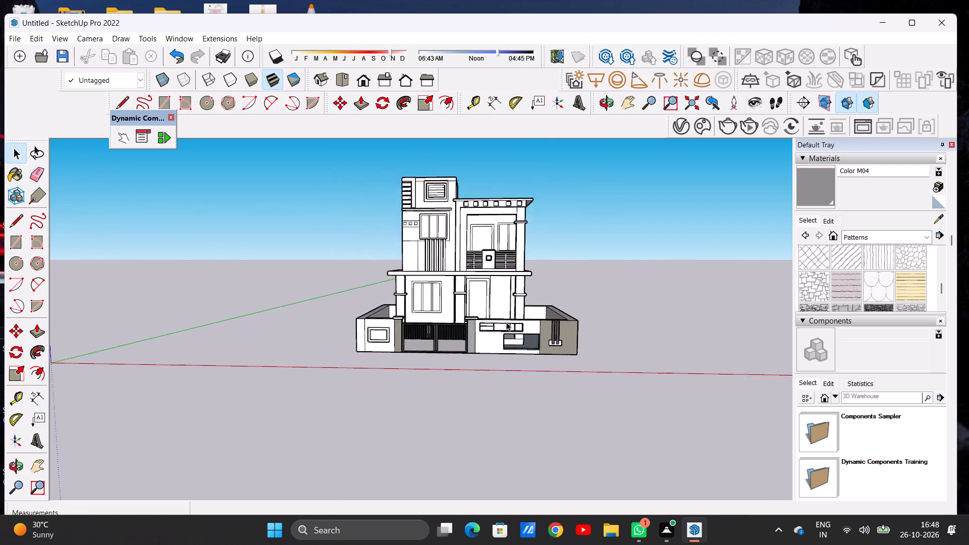
{"action": "scroll", "coordinate": [506, 322], "scroll_direction": "up", "scroll_amount": 4}
{"action": "scroll", "coordinate": [462, 369], "scroll_direction": "up", "scroll_amount": 1}
{"action": "scroll", "coordinate": [462, 369], "scroll_direction": "down", "scroll_amount": 1}
{"action": "scroll", "coordinate": [462, 369], "scroll_direction": "up", "scroll_amount": 1}
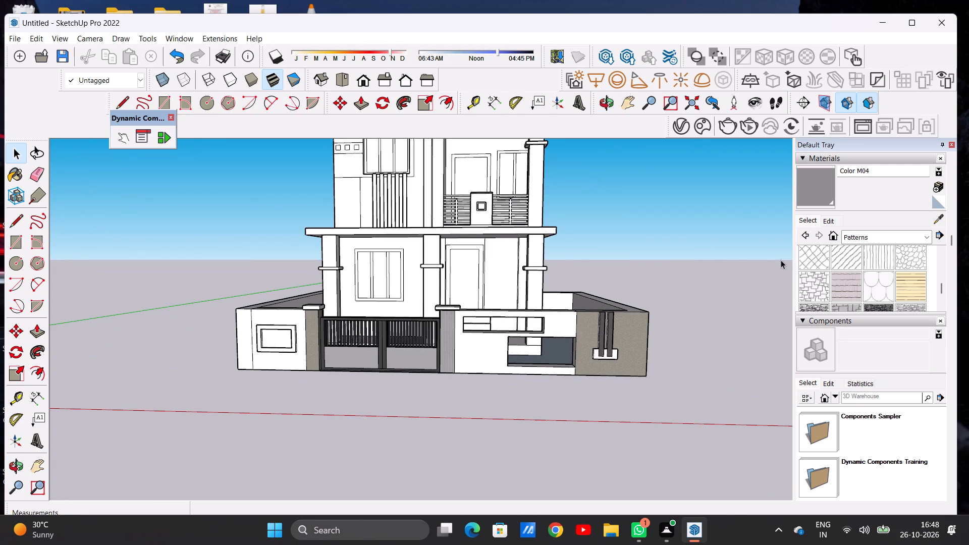
Paint the front face of the long compound wall with its two openings in Blinds Vertical Stripe Gray from Window Coverings.
{"action": "left_click", "coordinate": [866, 238]}
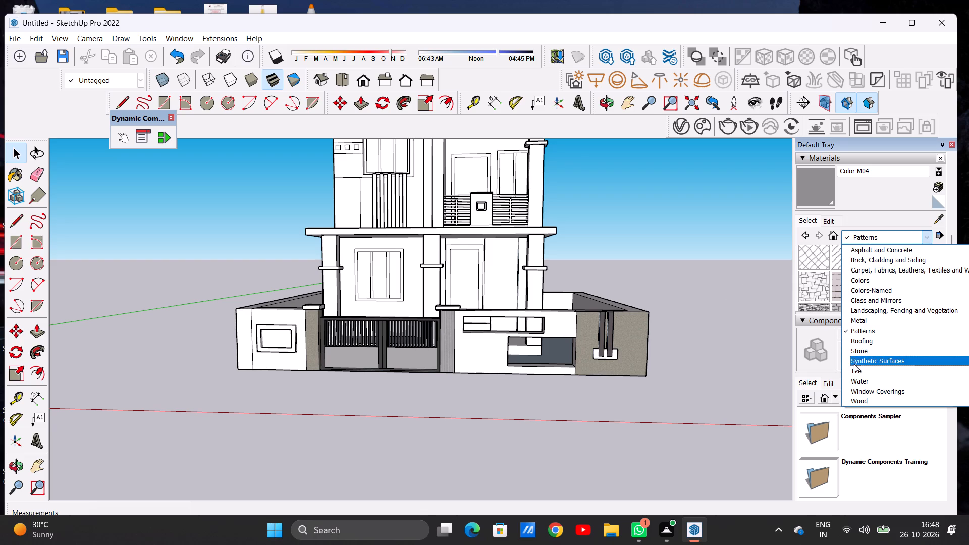
{"action": "left_click", "coordinate": [859, 387]}
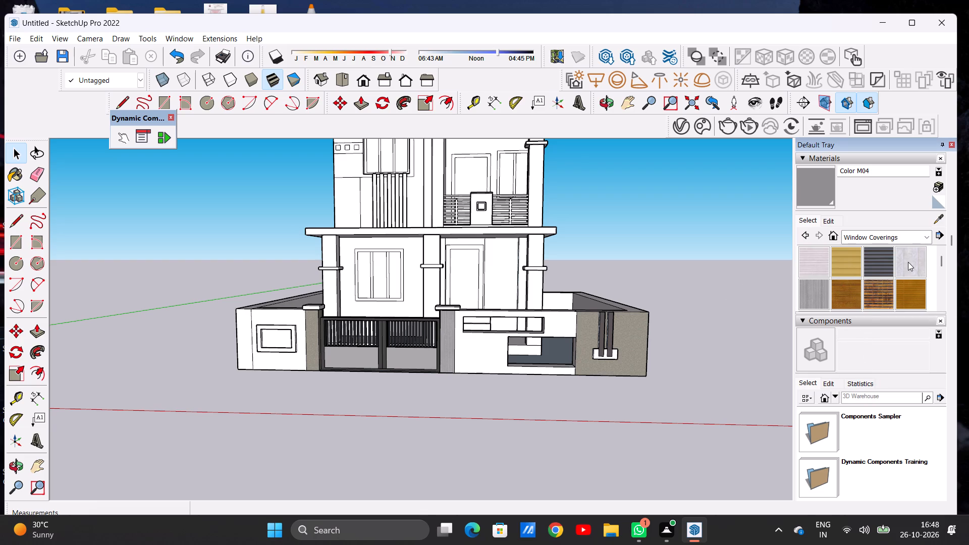
{"action": "scroll", "coordinate": [844, 285], "scroll_direction": "down", "scroll_amount": 1}
{"action": "scroll", "coordinate": [844, 285], "scroll_direction": "up", "scroll_amount": 1}
{"action": "left_click", "coordinate": [816, 289]}
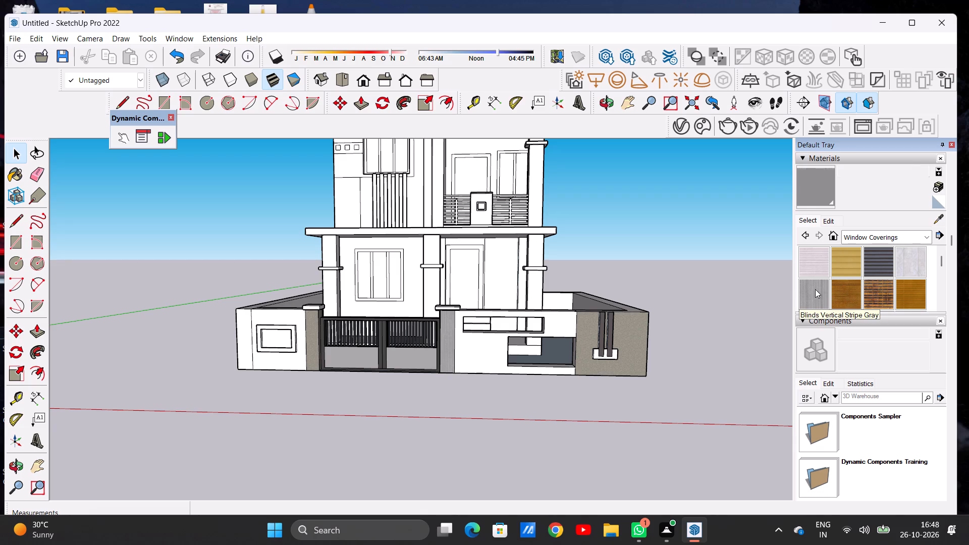
{"action": "scroll", "coordinate": [490, 347], "scroll_direction": "up", "scroll_amount": 13}
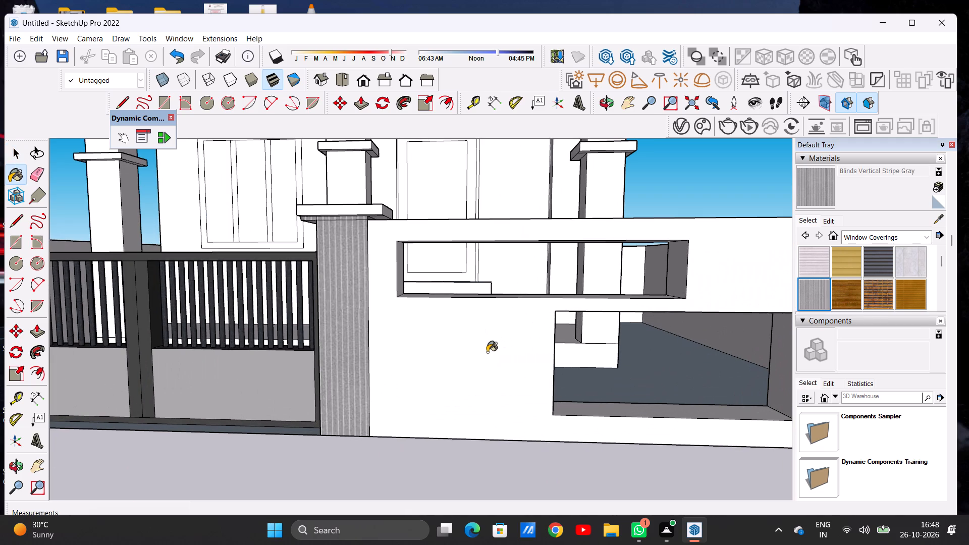
{"action": "left_click", "coordinate": [487, 352]}
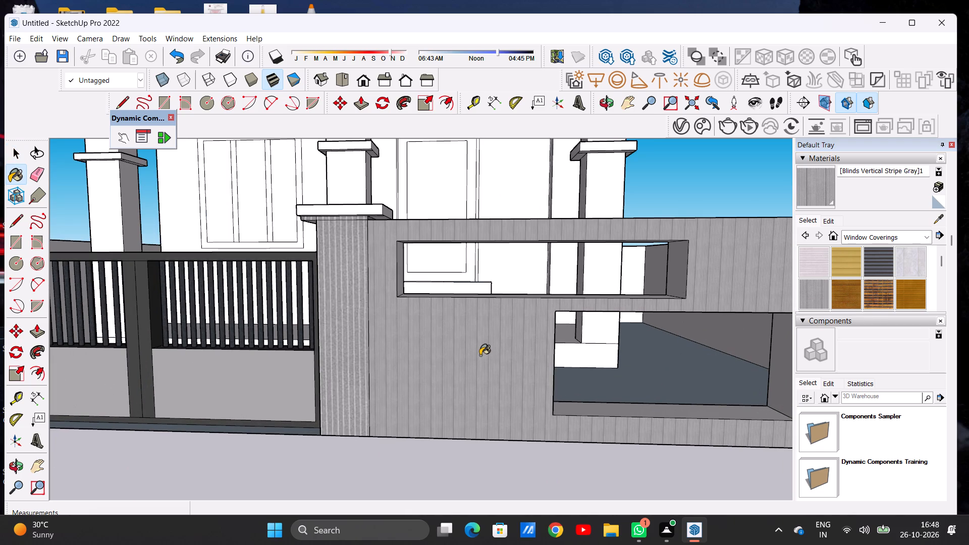
Lighten the color of the long compound wall's Blinds Vertical Stripe Gray material to nearly white.
{"action": "scroll", "coordinate": [477, 352], "scroll_direction": "down", "scroll_amount": 6}
{"action": "scroll", "coordinate": [480, 348], "scroll_direction": "up", "scroll_amount": 3}
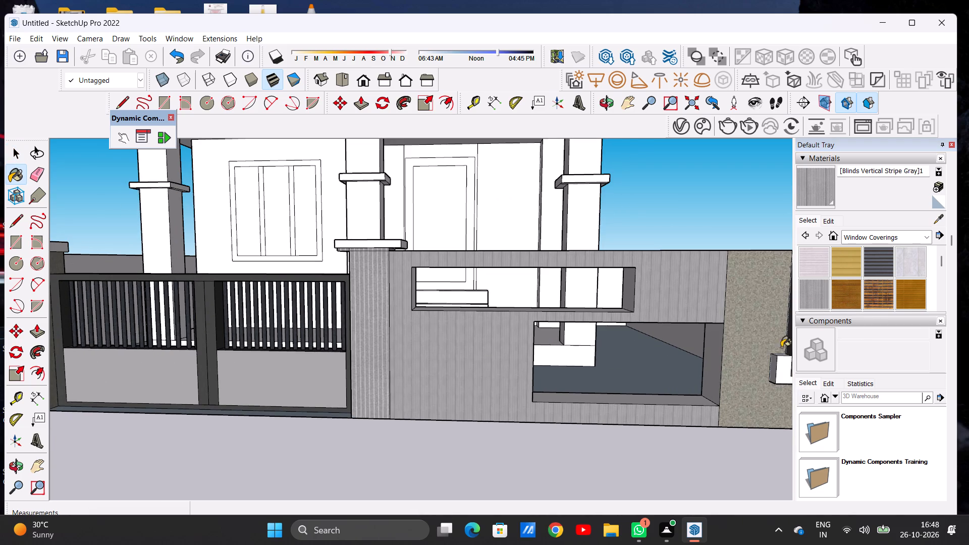
{"action": "left_click", "coordinate": [827, 215]}
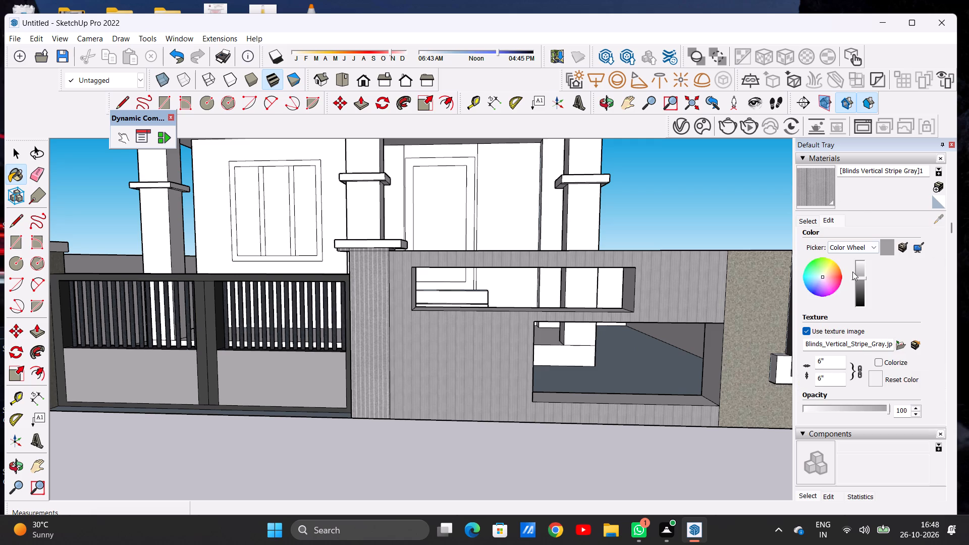
{"action": "left_click", "coordinate": [860, 264]}
{"action": "scroll", "coordinate": [497, 350], "scroll_direction": "down", "scroll_amount": 4}
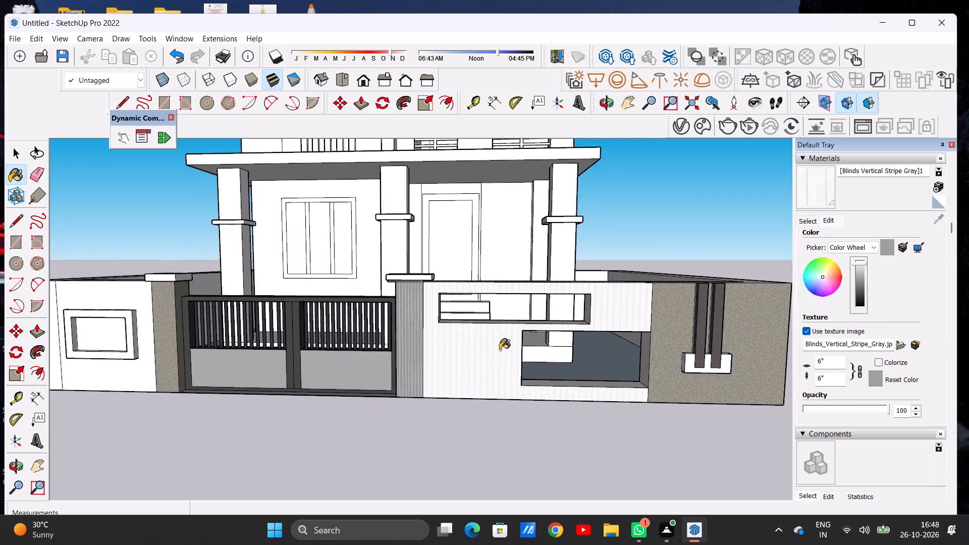
{"action": "scroll", "coordinate": [504, 348], "scroll_direction": "up", "scroll_amount": 12}
{"action": "scroll", "coordinate": [455, 319], "scroll_direction": "down", "scroll_amount": 12}
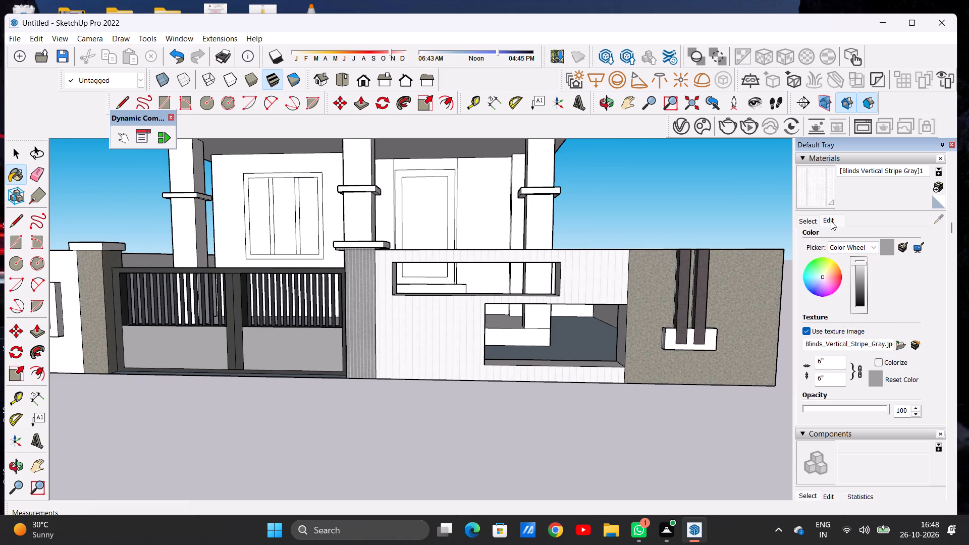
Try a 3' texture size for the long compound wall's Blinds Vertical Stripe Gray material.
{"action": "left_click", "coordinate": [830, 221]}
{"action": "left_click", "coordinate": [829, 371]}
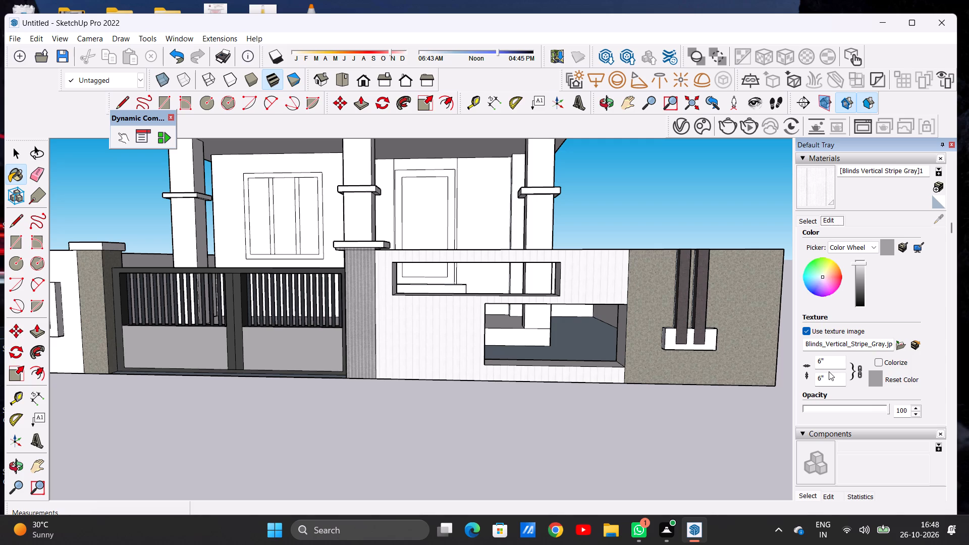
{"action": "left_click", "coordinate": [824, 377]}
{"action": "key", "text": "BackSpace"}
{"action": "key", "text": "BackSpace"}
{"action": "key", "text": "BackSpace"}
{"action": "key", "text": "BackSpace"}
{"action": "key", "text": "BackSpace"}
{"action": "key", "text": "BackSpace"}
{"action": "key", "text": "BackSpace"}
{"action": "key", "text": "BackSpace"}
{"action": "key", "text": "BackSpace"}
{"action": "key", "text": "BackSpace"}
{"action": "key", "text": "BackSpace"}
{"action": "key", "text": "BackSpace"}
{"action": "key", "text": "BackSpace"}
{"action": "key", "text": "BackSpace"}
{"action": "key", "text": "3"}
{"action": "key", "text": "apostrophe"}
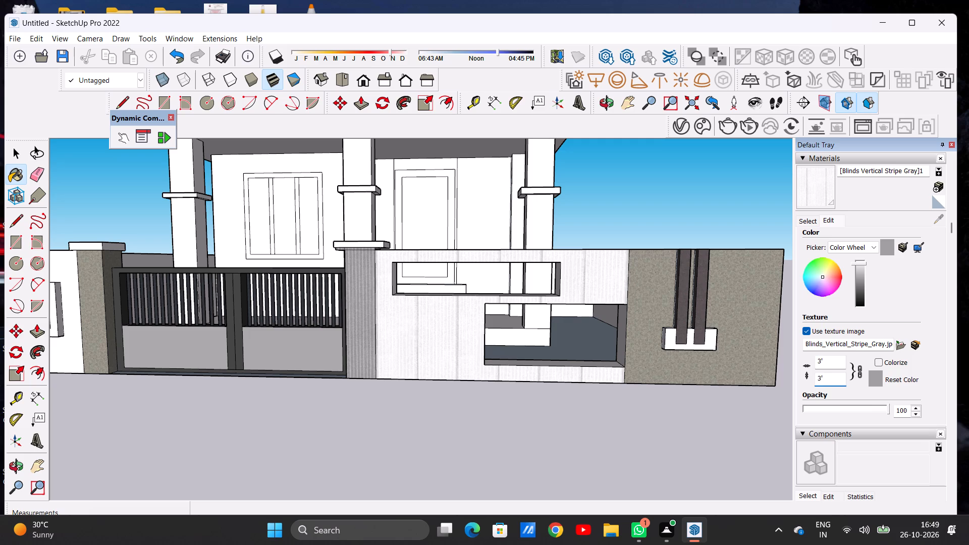
Set the texture size of the long compound wall's Blinds Vertical Stripe Gray material to 2'.
{"action": "key", "text": "BackSpace"}
{"action": "key", "text": "BackSpace"}
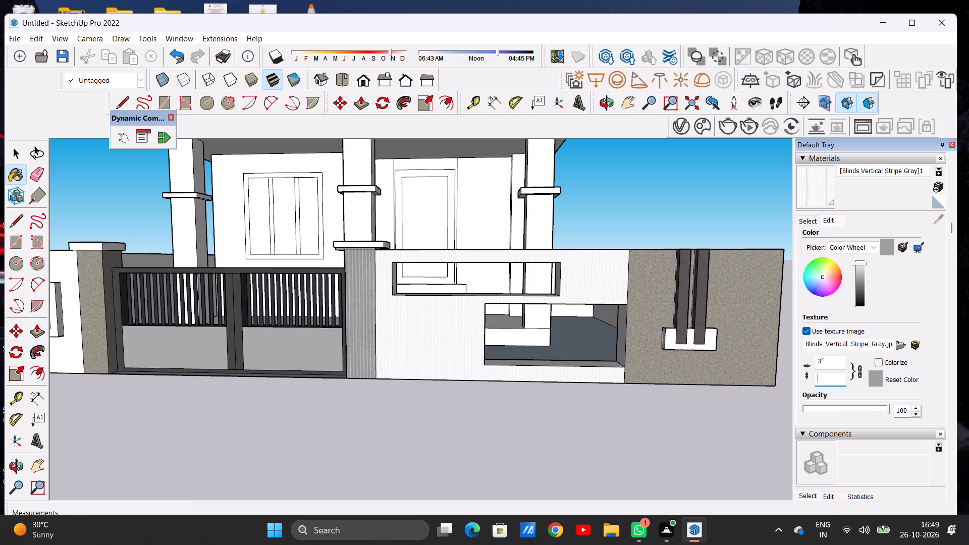
{"action": "scroll", "coordinate": [447, 357], "scroll_direction": "up", "scroll_amount": 7}
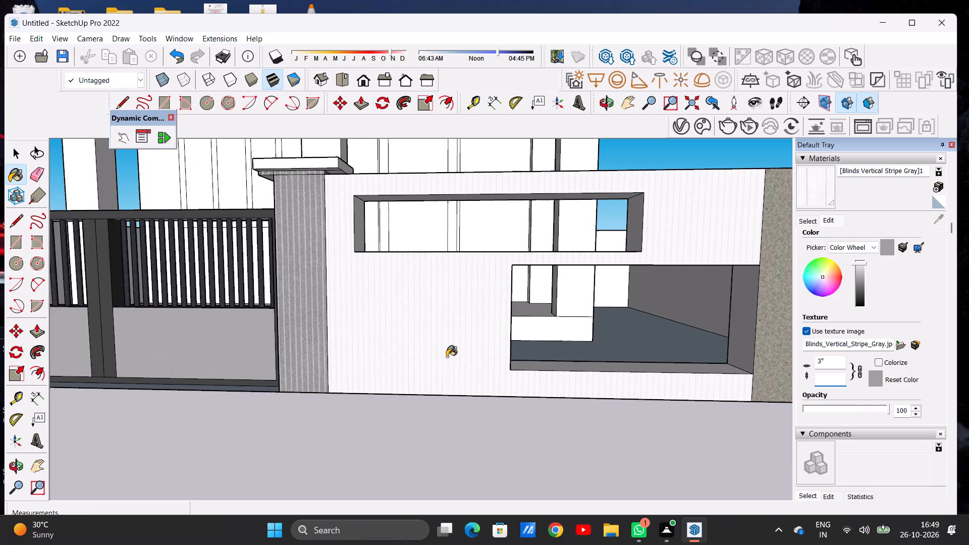
{"action": "scroll", "coordinate": [447, 357], "scroll_direction": "up", "scroll_amount": 12}
{"action": "scroll", "coordinate": [449, 353], "scroll_direction": "down", "scroll_amount": 20}
{"action": "scroll", "coordinate": [449, 353], "scroll_direction": "down", "scroll_amount": 5}
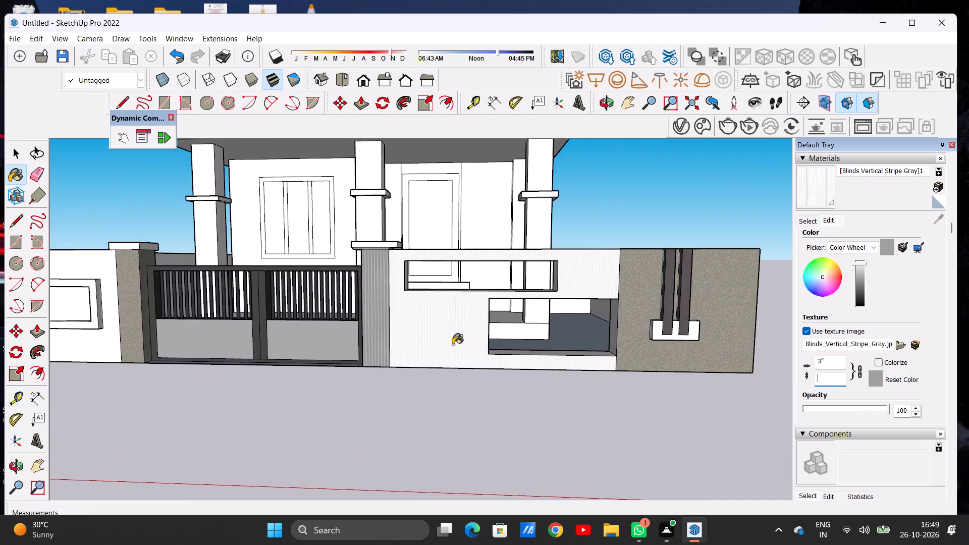
{"action": "scroll", "coordinate": [453, 345], "scroll_direction": "down", "scroll_amount": 5}
{"action": "scroll", "coordinate": [470, 328], "scroll_direction": "up", "scroll_amount": 6}
{"action": "scroll", "coordinate": [540, 305], "scroll_direction": "up", "scroll_amount": 11}
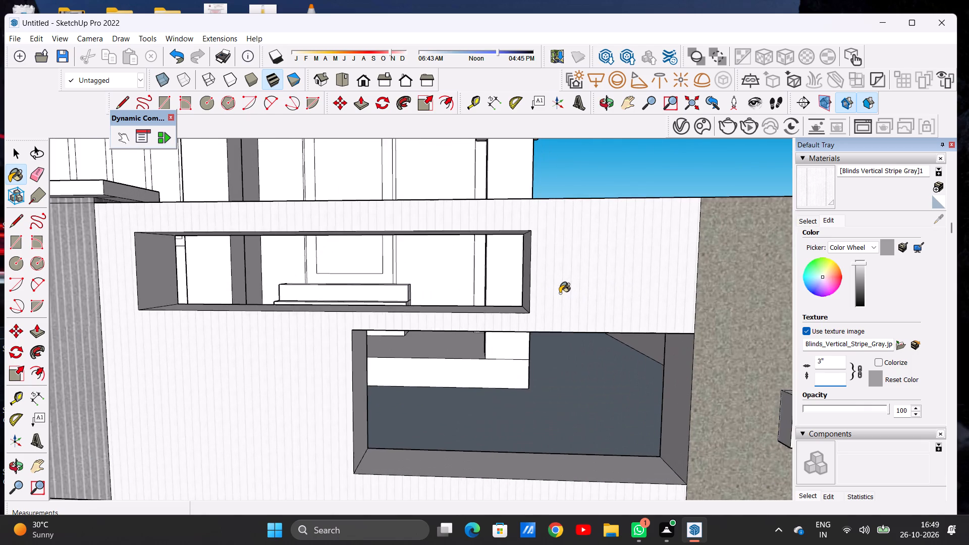
{"action": "scroll", "coordinate": [557, 295], "scroll_direction": "down", "scroll_amount": 4}
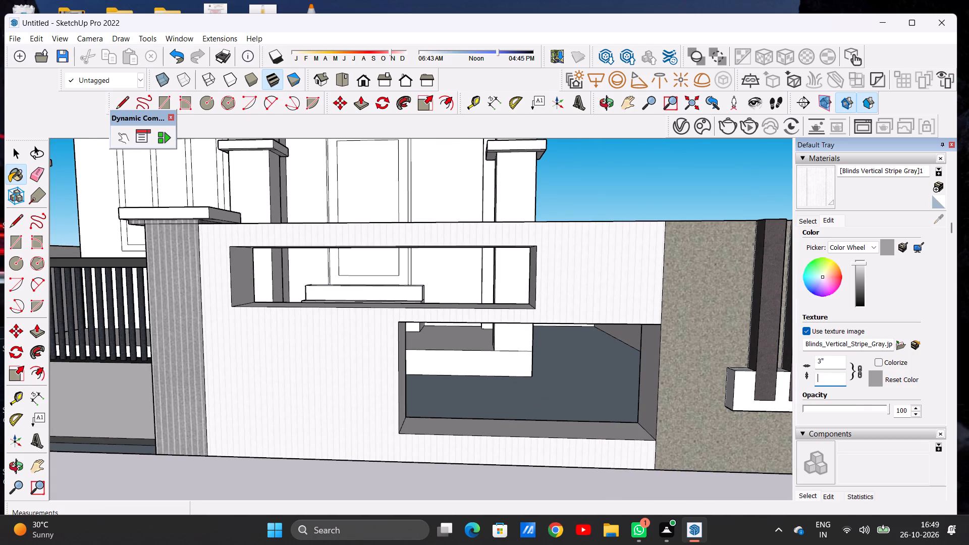
{"action": "key", "text": "2"}
{"action": "key", "text": "apostrophe"}
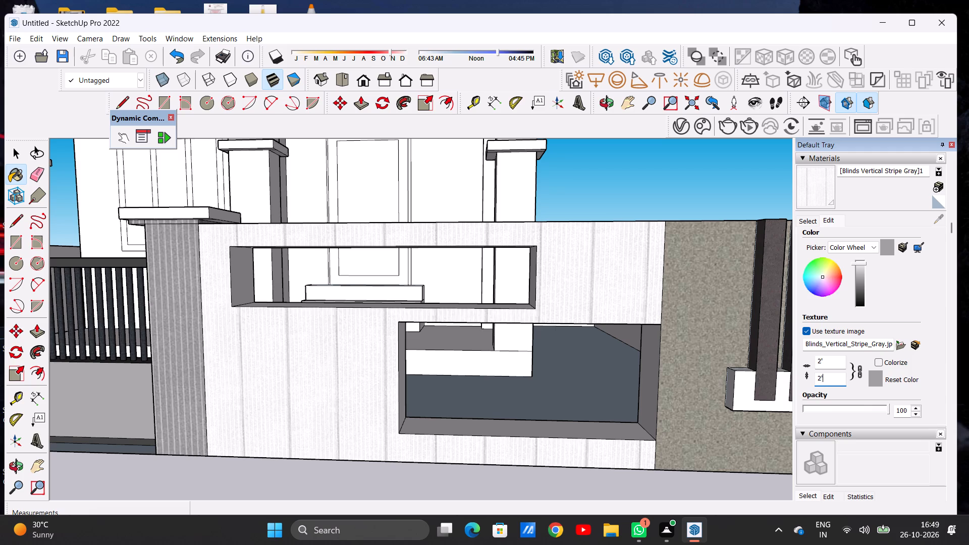
{"action": "key", "text": "Return"}
Paint the inner face and top of the long compound wall with the lightened Blinds Vertical Stripe Gray material.
{"action": "scroll", "coordinate": [401, 267], "scroll_direction": "down", "scroll_amount": 14}
{"action": "scroll", "coordinate": [458, 263], "scroll_direction": "up", "scroll_amount": 7}
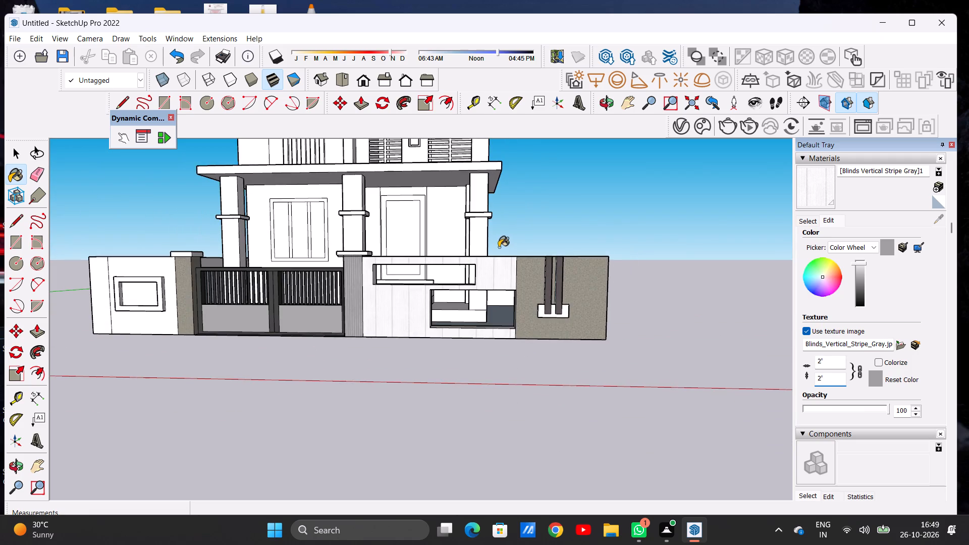
{"action": "middle_click_drag", "start_coordinate": [499, 250], "coordinate": [236, 293]}
{"action": "middle_click_drag", "start_coordinate": [435, 240], "coordinate": [272, 275]}
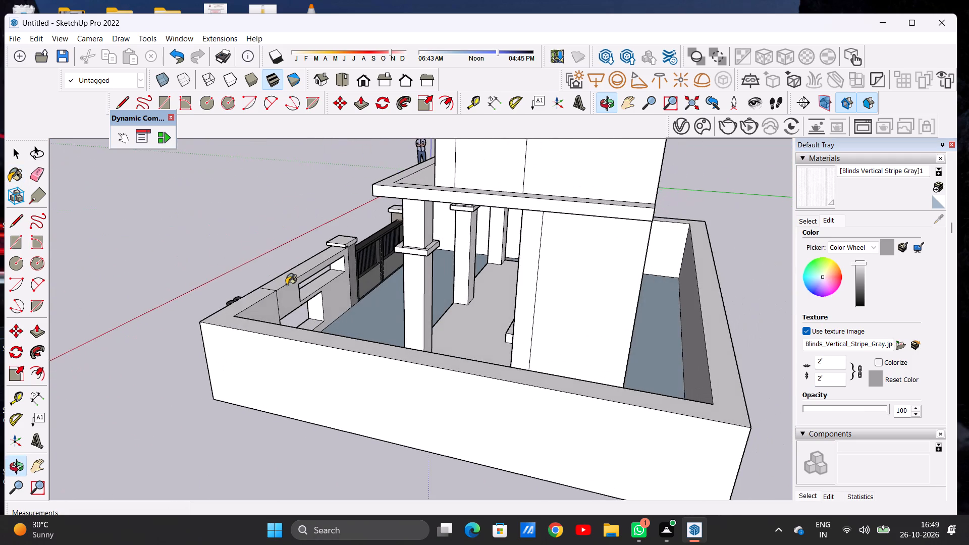
{"action": "scroll", "coordinate": [294, 293], "scroll_direction": "up", "scroll_amount": 9}
{"action": "scroll", "coordinate": [290, 307], "scroll_direction": "down", "scroll_amount": 1}
{"action": "scroll", "coordinate": [289, 306], "scroll_direction": "up", "scroll_amount": 4}
{"action": "left_click", "coordinate": [286, 297]}
{"action": "scroll", "coordinate": [336, 286], "scroll_direction": "down", "scroll_amount": 4}
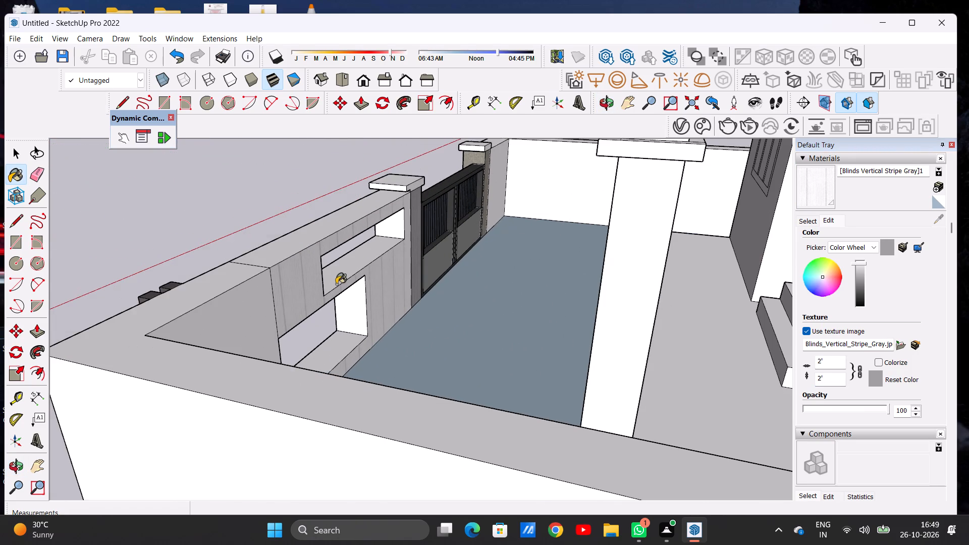
{"action": "scroll", "coordinate": [272, 246], "scroll_direction": "up", "scroll_amount": 5}
{"action": "left_click", "coordinate": [274, 252]}
{"action": "scroll", "coordinate": [343, 242], "scroll_direction": "down", "scroll_amount": 12}
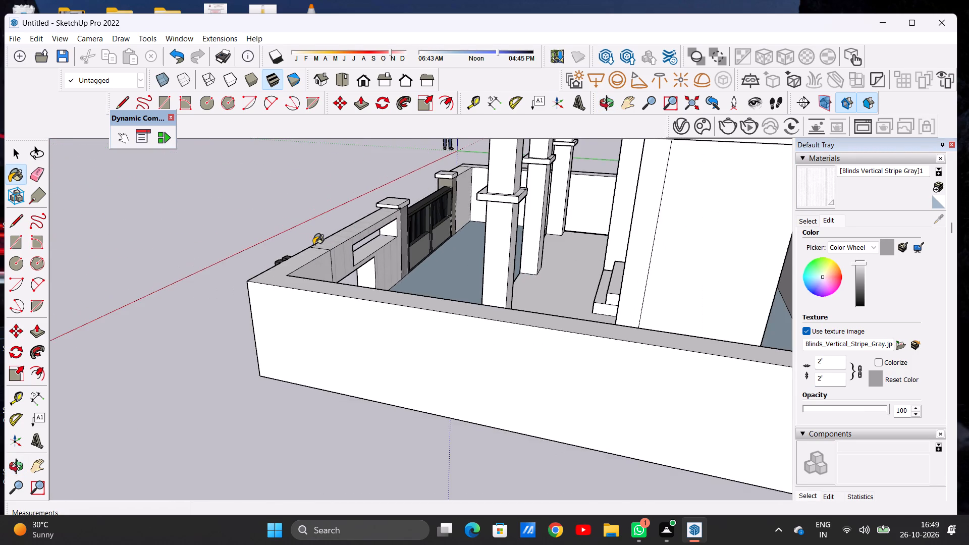
Paint the inner face of the end wall section beside the striped wall in Formica Graystone from Synthetic Surfaces.
{"action": "middle_click_drag", "start_coordinate": [310, 247], "coordinate": [518, 244]}
{"action": "scroll", "coordinate": [437, 241], "scroll_direction": "down", "scroll_amount": 3}
{"action": "middle_click_drag", "start_coordinate": [377, 260], "coordinate": [508, 228]}
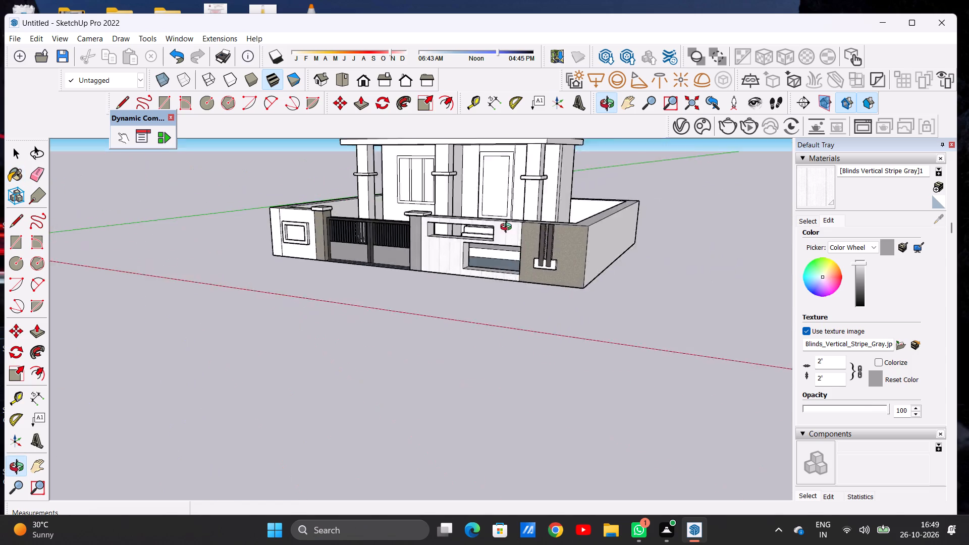
{"action": "middle_click_drag", "start_coordinate": [508, 228], "coordinate": [566, 223]}
{"action": "middle_click", "coordinate": [566, 223]}
{"action": "scroll", "coordinate": [569, 238], "scroll_direction": "up", "scroll_amount": 4}
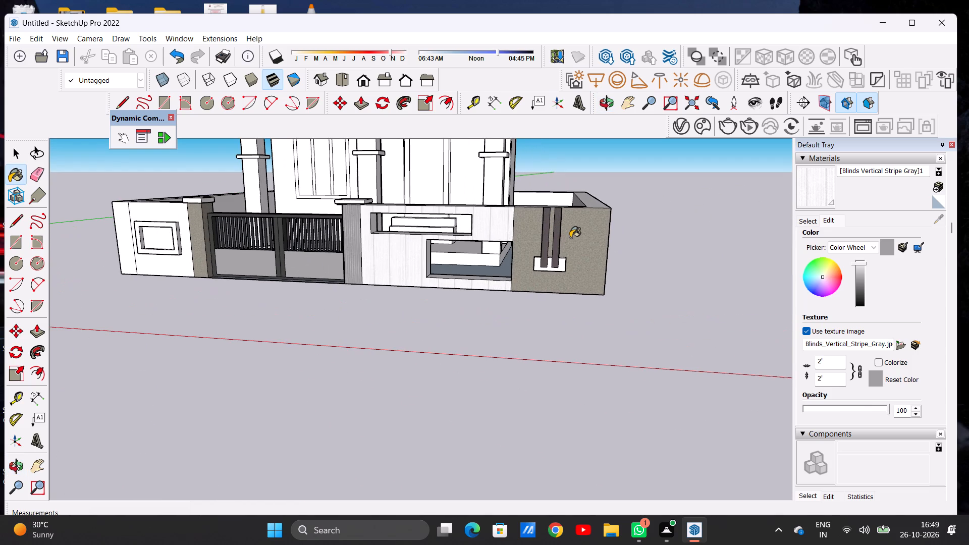
{"action": "key", "text": "space"}
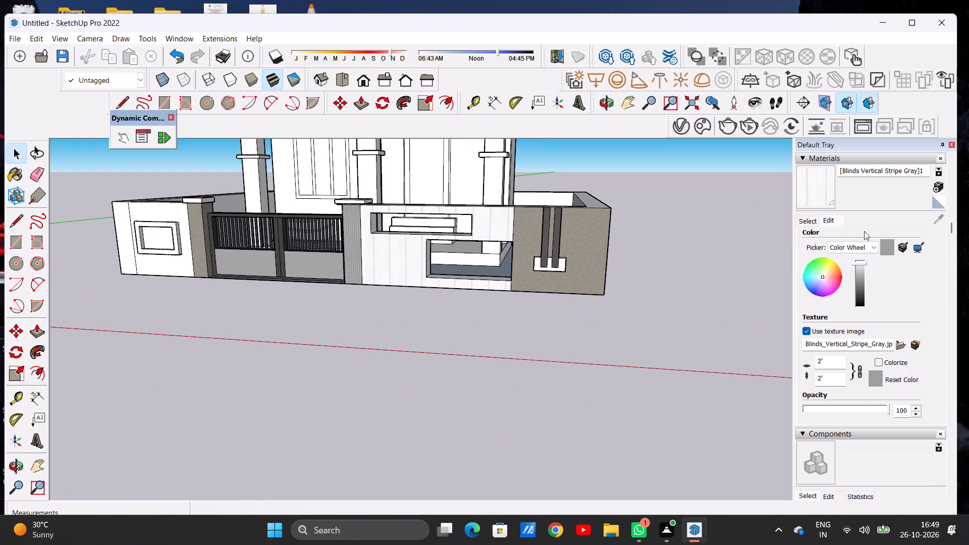
{"action": "left_click", "coordinate": [801, 224]}
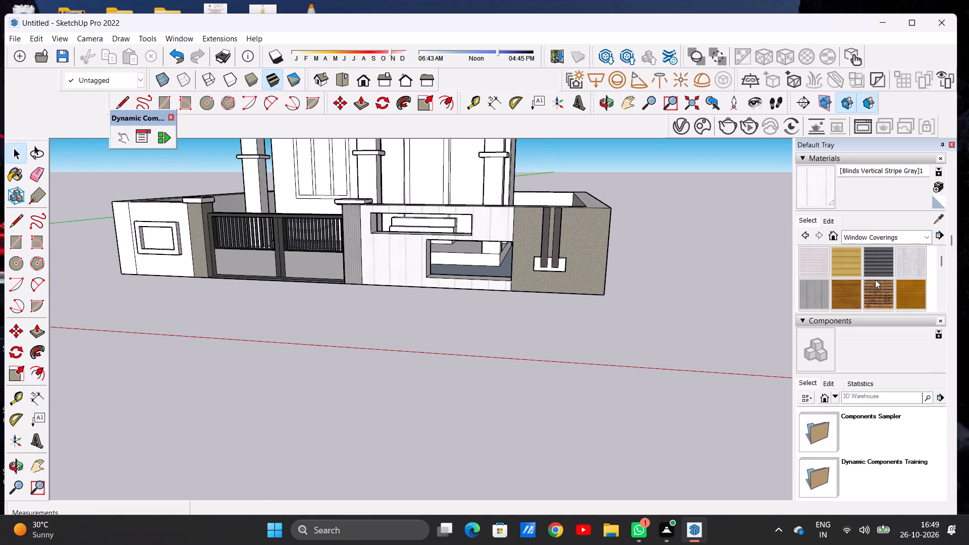
{"action": "left_click", "coordinate": [868, 236]}
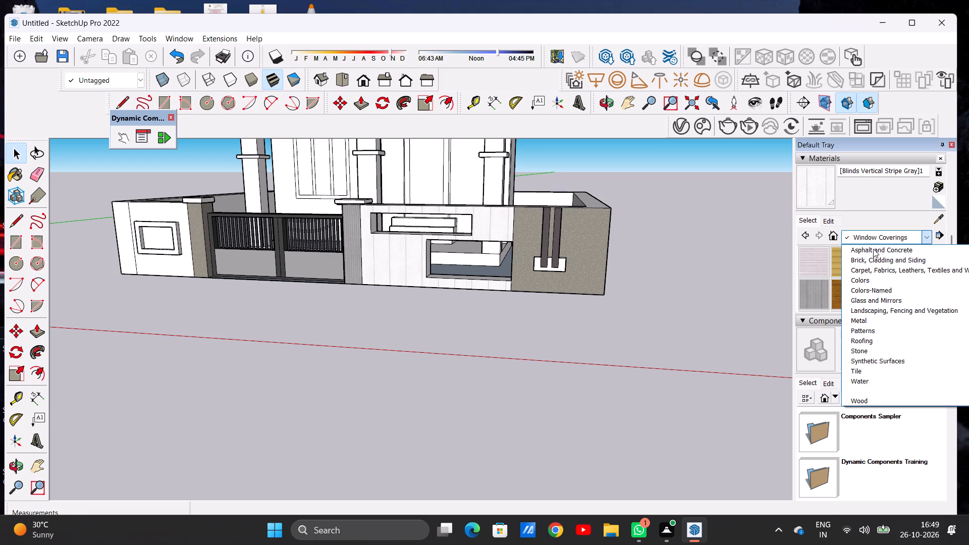
{"action": "left_click", "coordinate": [873, 359]}
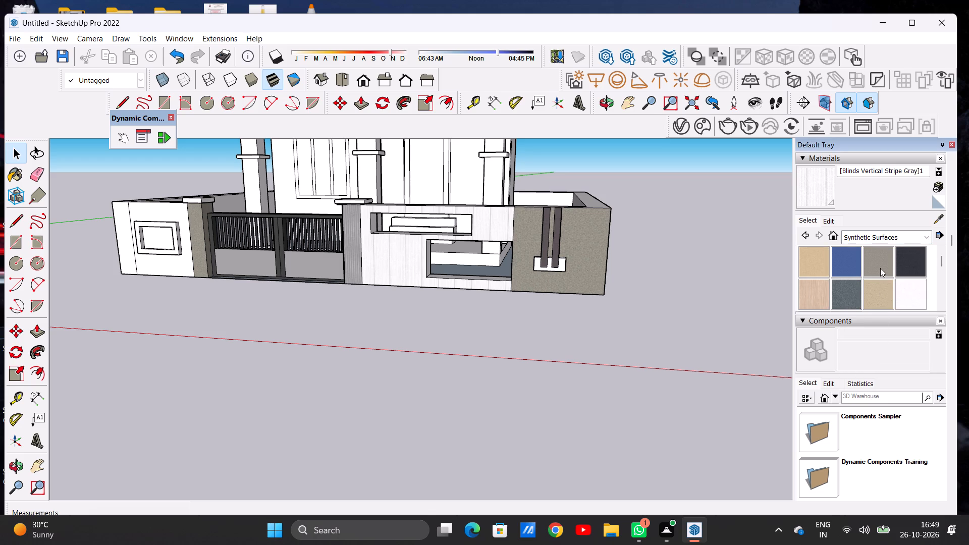
{"action": "left_click", "coordinate": [880, 268]}
{"action": "scroll", "coordinate": [769, 271], "scroll_direction": "down", "scroll_amount": 6}
{"action": "middle_click_drag", "start_coordinate": [564, 252], "coordinate": [765, 328]}
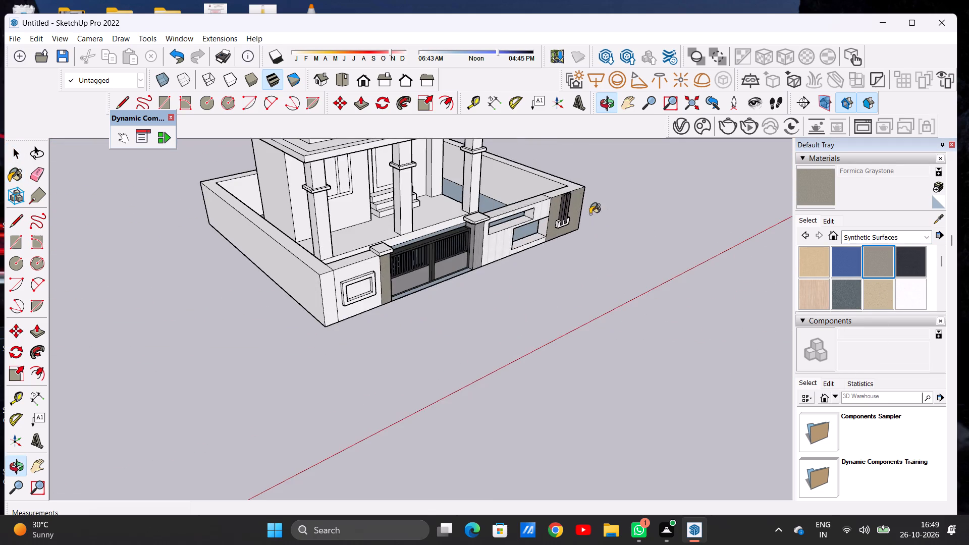
{"action": "scroll", "coordinate": [574, 199], "scroll_direction": "up", "scroll_amount": 9}
{"action": "middle_click_drag", "start_coordinate": [500, 201], "coordinate": [712, 221]}
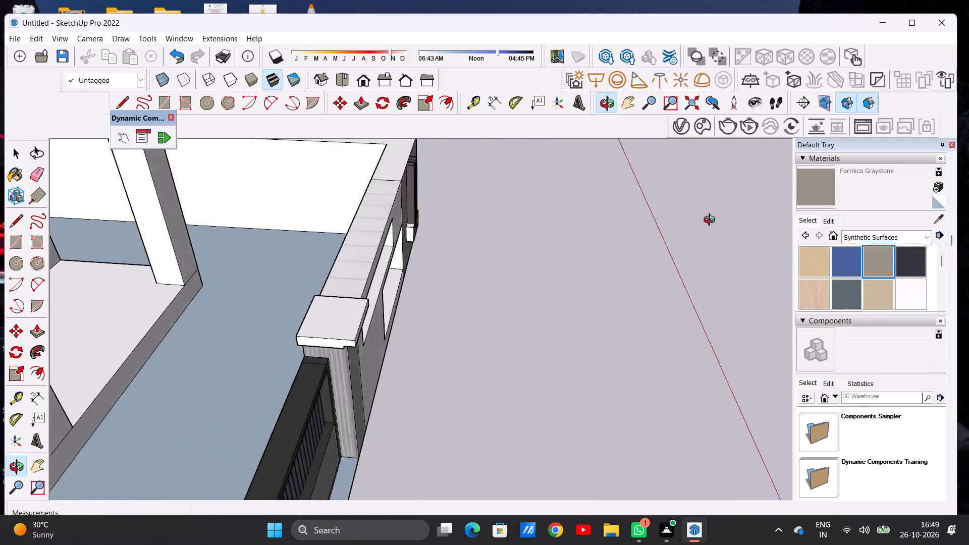
{"action": "middle_click_drag", "start_coordinate": [712, 221], "coordinate": [737, 221]}
{"action": "middle_click_drag", "start_coordinate": [265, 199], "coordinate": [366, 152]}
{"action": "scroll", "coordinate": [508, 139], "scroll_direction": "down", "scroll_amount": 7}
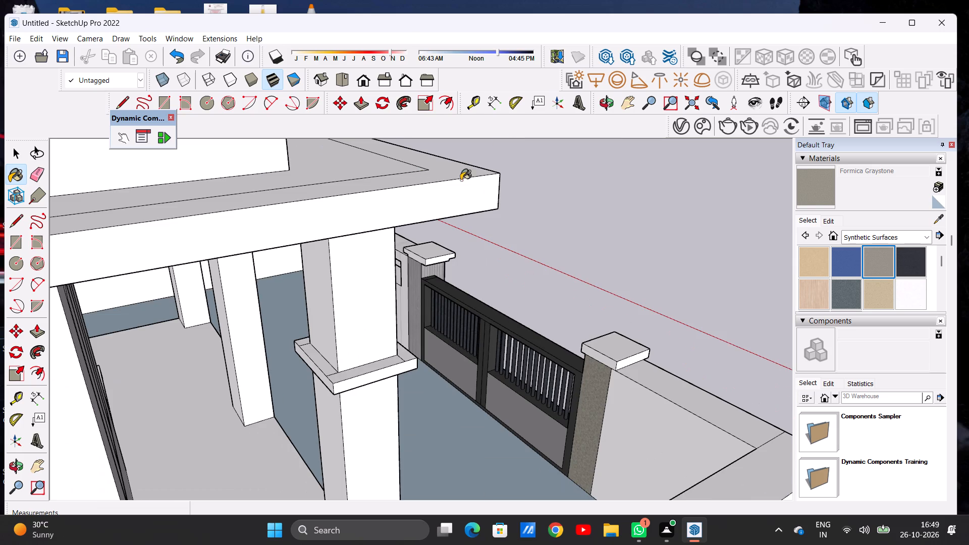
{"action": "scroll", "coordinate": [556, 254], "scroll_direction": "up", "scroll_amount": 5}
{"action": "scroll", "coordinate": [226, 171], "scroll_direction": "down", "scroll_amount": 1}
{"action": "scroll", "coordinate": [231, 172], "scroll_direction": "up", "scroll_amount": 4}
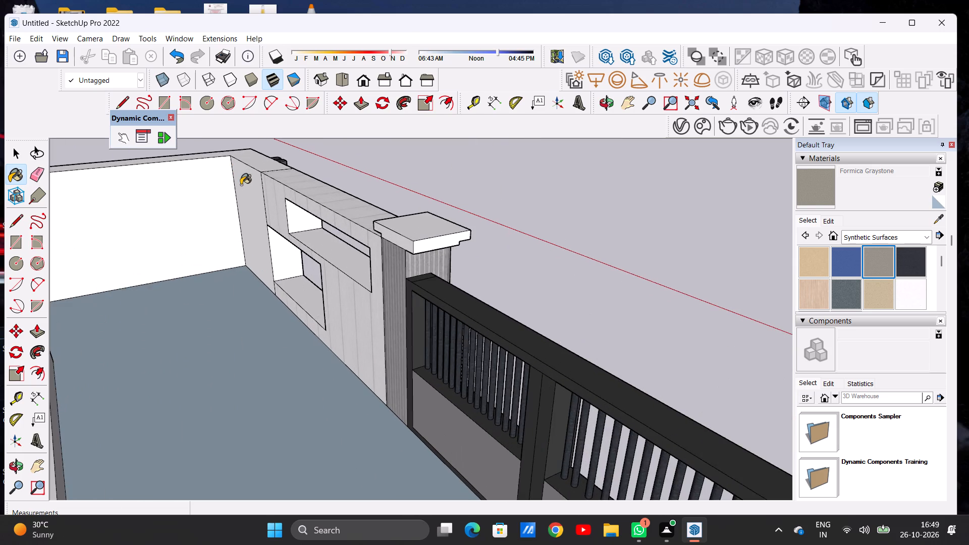
{"action": "left_click", "coordinate": [244, 185]}
Paint the recessed panel inside the short compound wall's raised frame in Formica Speckled Grey from Synthetic Surfaces.
{"action": "scroll", "coordinate": [339, 194], "scroll_direction": "down", "scroll_amount": 12}
{"action": "middle_click_drag", "start_coordinate": [459, 223], "coordinate": [401, 216]}
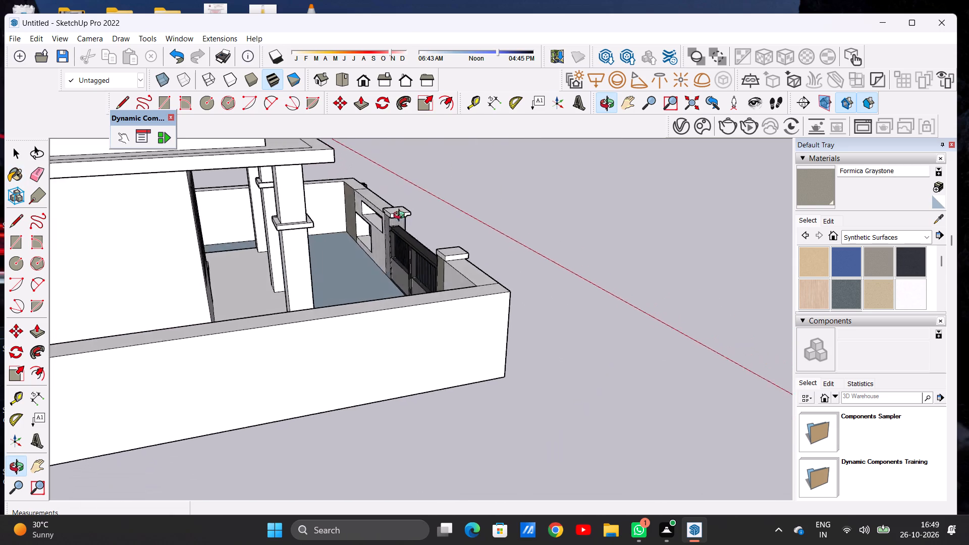
{"action": "middle_click_drag", "start_coordinate": [401, 216], "coordinate": [261, 200]}
{"action": "scroll", "coordinate": [264, 200], "scroll_direction": "up", "scroll_amount": 1}
{"action": "scroll", "coordinate": [344, 207], "scroll_direction": "down", "scroll_amount": 3}
{"action": "middle_click_drag", "start_coordinate": [447, 230], "coordinate": [181, 189]}
{"action": "middle_click", "coordinate": [181, 189]}
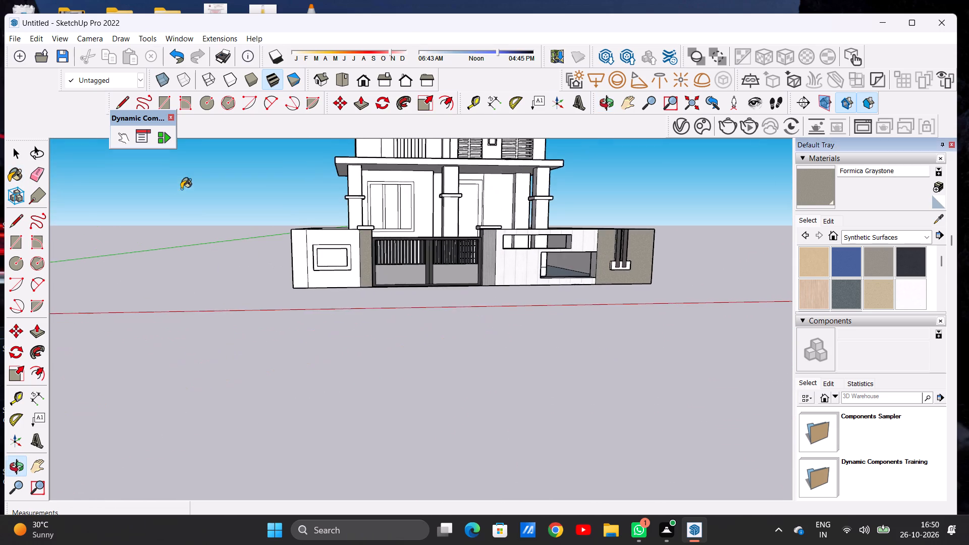
{"action": "scroll", "coordinate": [181, 192], "scroll_direction": "up", "scroll_amount": 1}
{"action": "scroll", "coordinate": [223, 232], "scroll_direction": "down", "scroll_amount": 4}
{"action": "scroll", "coordinate": [461, 247], "scroll_direction": "up", "scroll_amount": 5}
{"action": "scroll", "coordinate": [461, 256], "scroll_direction": "down", "scroll_amount": 6}
{"action": "middle_click_drag", "start_coordinate": [466, 306], "coordinate": [457, 304]}
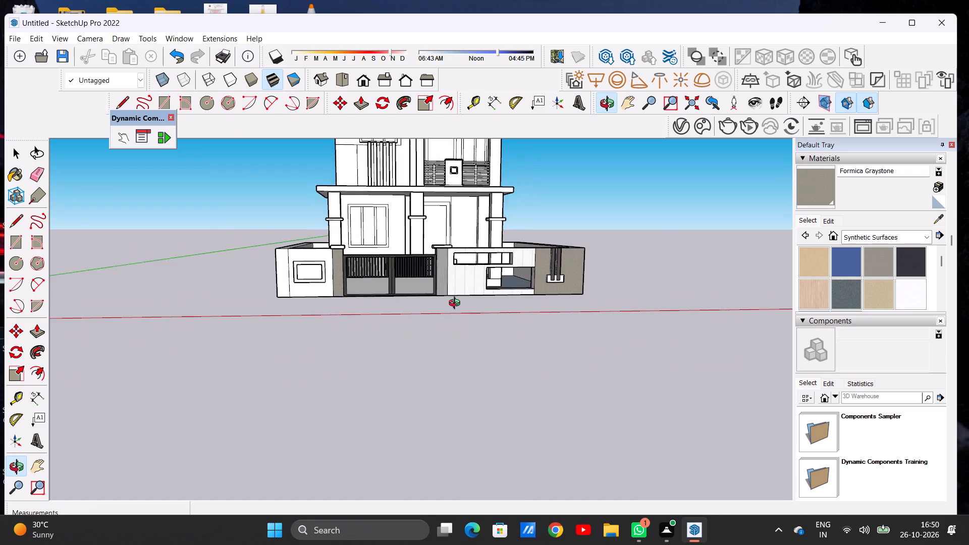
{"action": "middle_click_drag", "start_coordinate": [457, 304], "coordinate": [434, 317]}
{"action": "scroll", "coordinate": [290, 271], "scroll_direction": "up", "scroll_amount": 14}
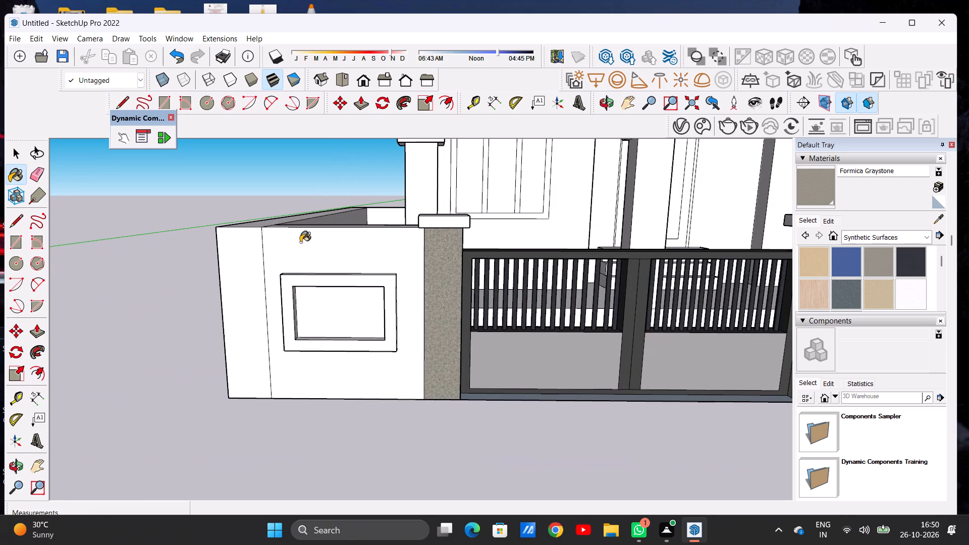
{"action": "scroll", "coordinate": [300, 241], "scroll_direction": "down", "scroll_amount": 5}
{"action": "scroll", "coordinate": [321, 300], "scroll_direction": "up", "scroll_amount": 6}
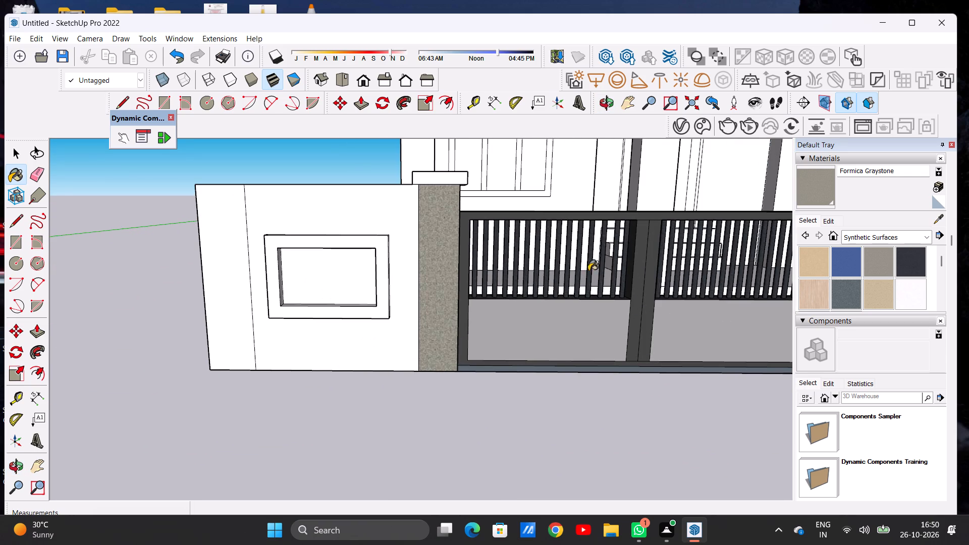
{"action": "left_click", "coordinate": [837, 291]}
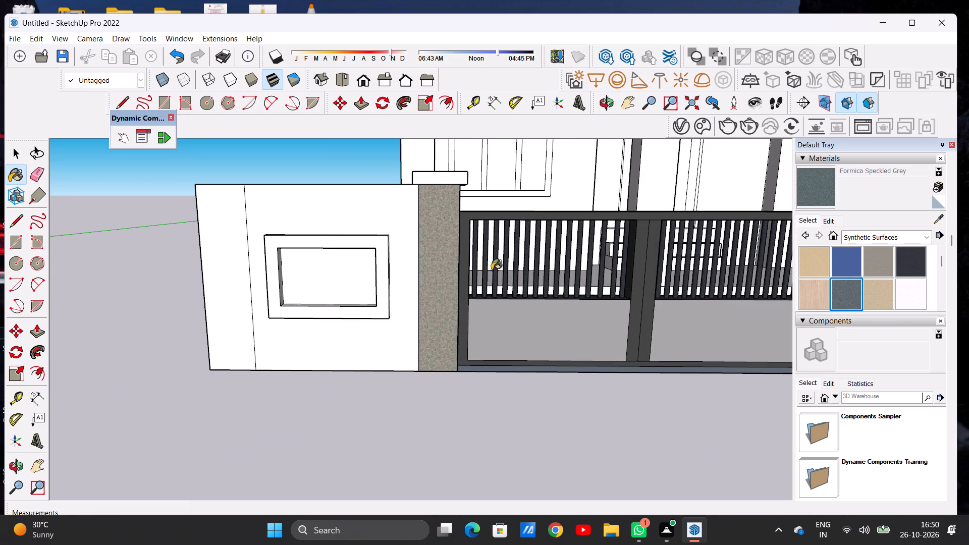
{"action": "scroll", "coordinate": [341, 294], "scroll_direction": "up", "scroll_amount": 3}
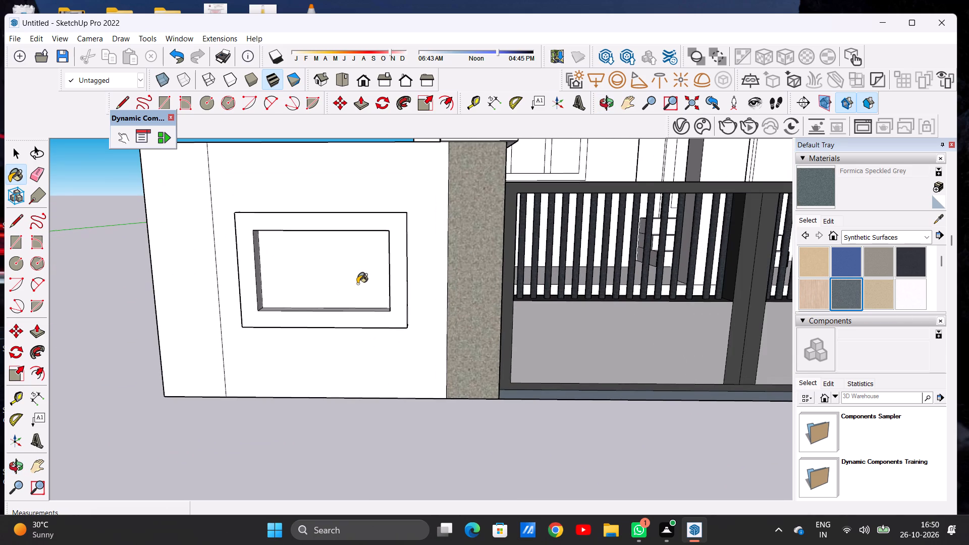
{"action": "scroll", "coordinate": [357, 284], "scroll_direction": "up", "scroll_amount": 4}
{"action": "left_click", "coordinate": [357, 284]}
{"action": "scroll", "coordinate": [395, 274], "scroll_direction": "down", "scroll_amount": 12}
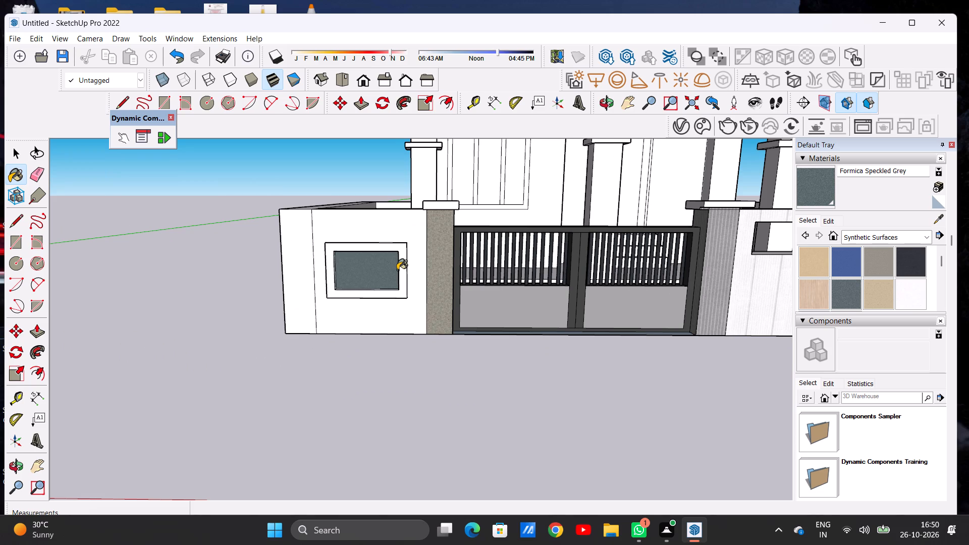
{"action": "scroll", "coordinate": [429, 235], "scroll_direction": "down", "scroll_amount": 2}
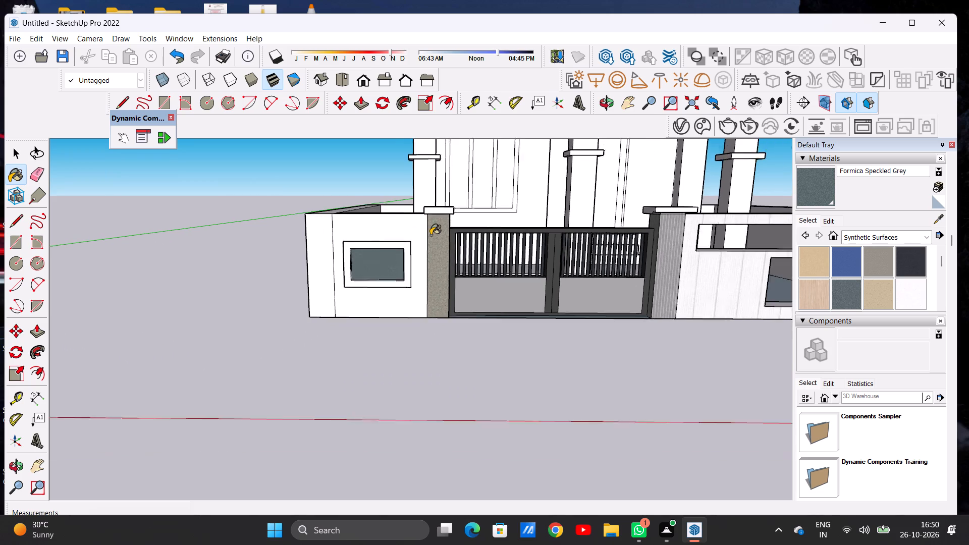
Paint the front, top and outer end face of the short compound wall's raised frame in Quartz Light Brown from Synthetic Surfaces.
{"action": "scroll", "coordinate": [430, 235], "scroll_direction": "down", "scroll_amount": 3}
{"action": "scroll", "coordinate": [375, 251], "scroll_direction": "up", "scroll_amount": 12}
{"action": "middle_click_drag", "start_coordinate": [341, 253], "coordinate": [436, 274]}
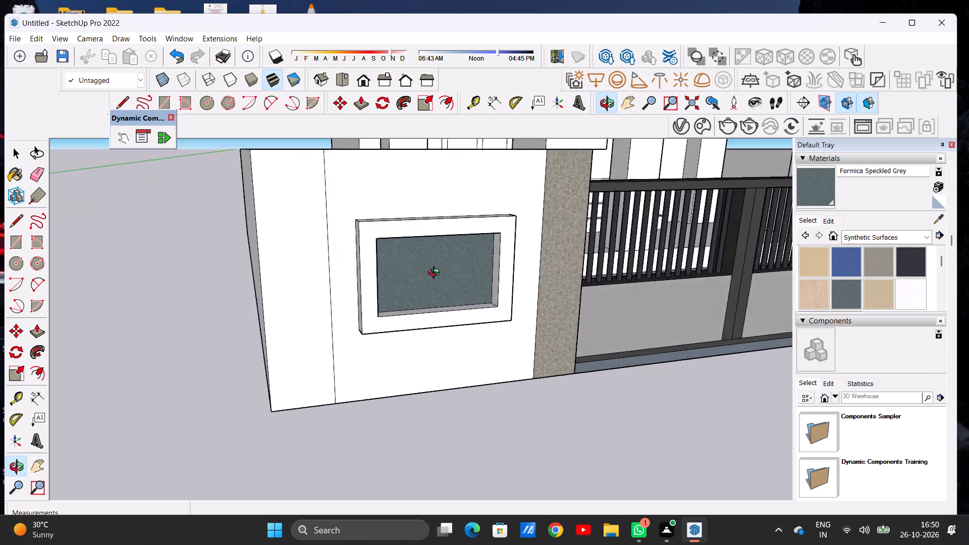
{"action": "middle_click_drag", "start_coordinate": [436, 274], "coordinate": [472, 324]}
{"action": "scroll", "coordinate": [392, 269], "scroll_direction": "up", "scroll_amount": 7}
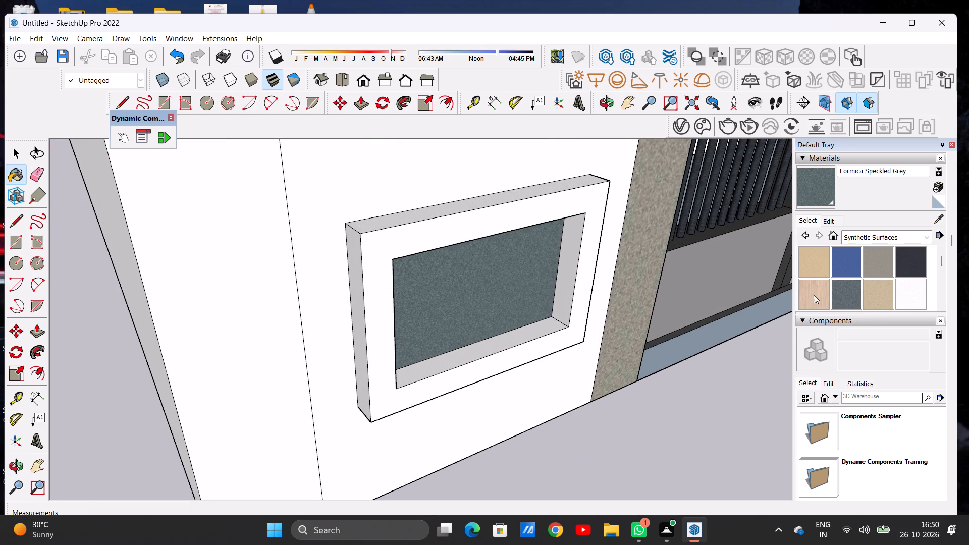
{"action": "left_click", "coordinate": [910, 291]}
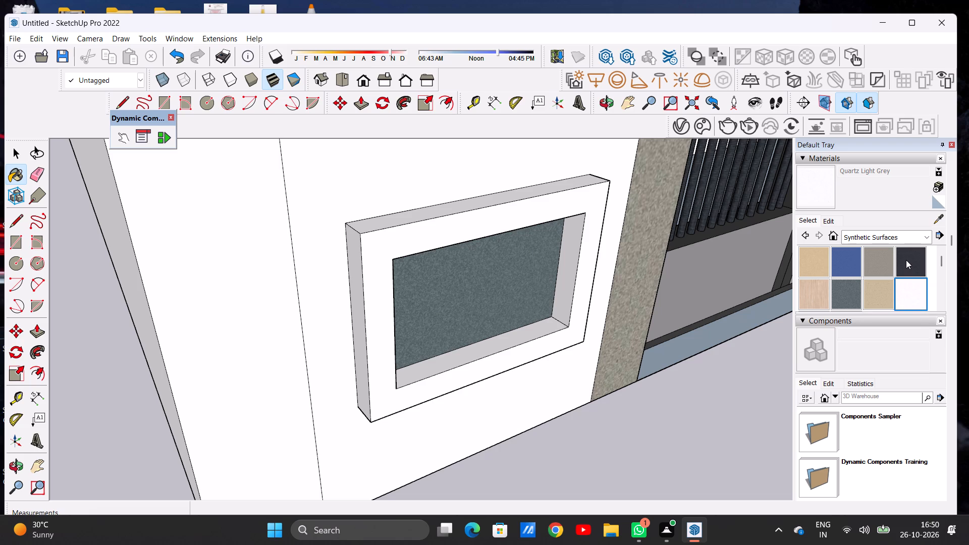
{"action": "left_click", "coordinate": [876, 291]}
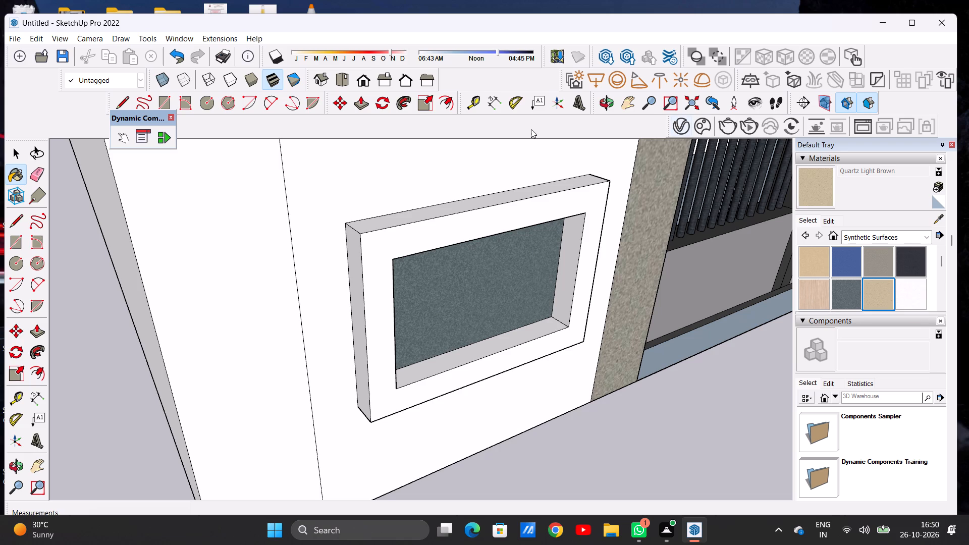
{"action": "scroll", "coordinate": [433, 241], "scroll_direction": "up", "scroll_amount": 3}
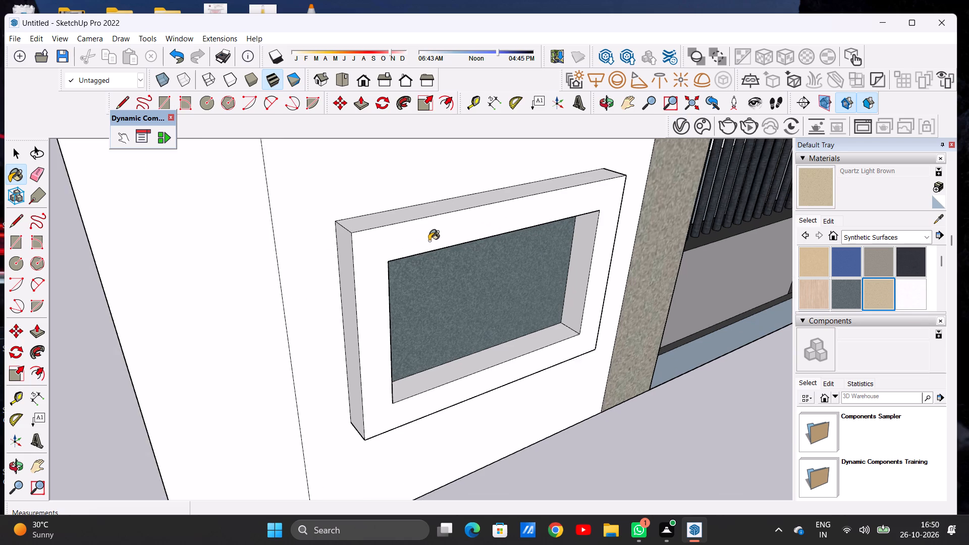
{"action": "scroll", "coordinate": [429, 241], "scroll_direction": "up", "scroll_amount": 6}
{"action": "left_click", "coordinate": [335, 238]}
{"action": "left_click", "coordinate": [305, 196]}
{"action": "scroll", "coordinate": [360, 210], "scroll_direction": "down", "scroll_amount": 6}
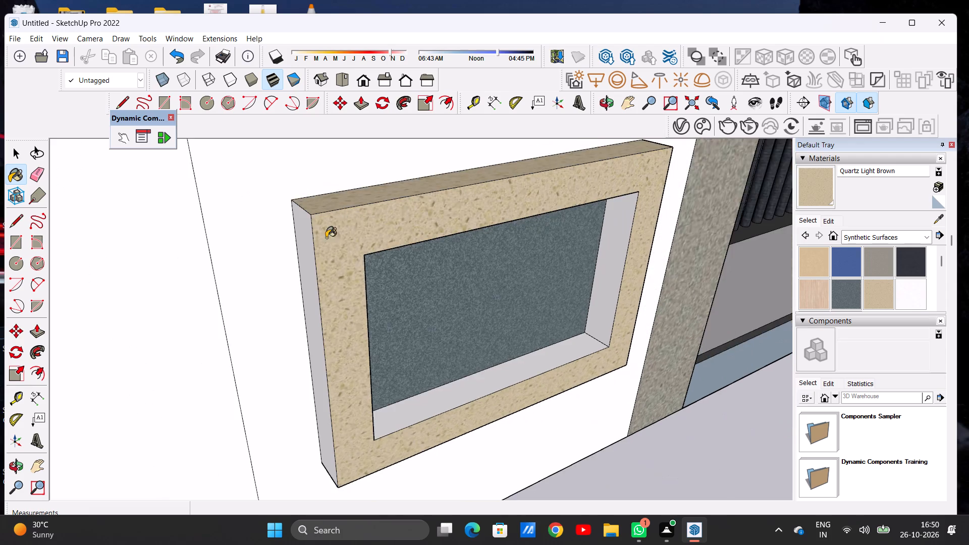
{"action": "scroll", "coordinate": [301, 254], "scroll_direction": "up", "scroll_amount": 6}
{"action": "left_click", "coordinate": [309, 241]}
{"action": "scroll", "coordinate": [308, 242], "scroll_direction": "down", "scroll_amount": 15}
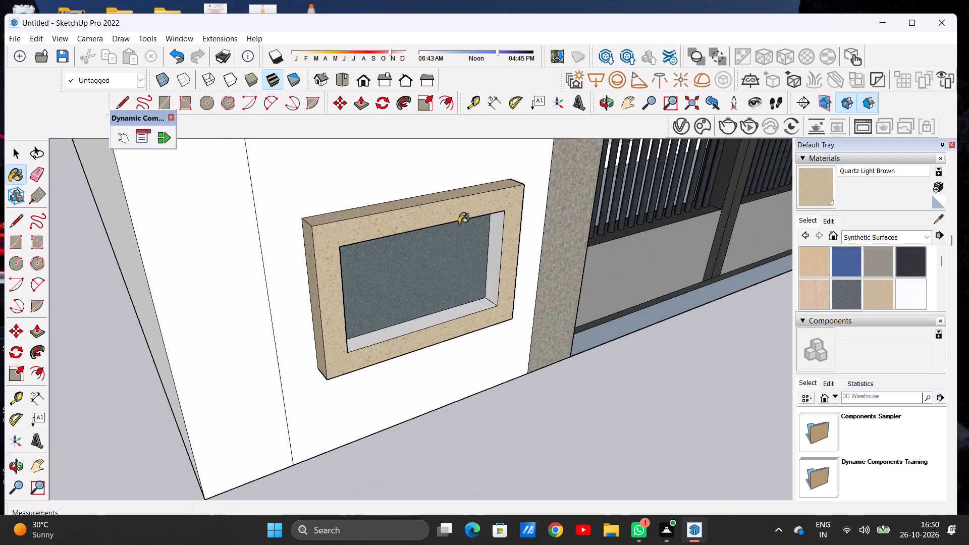
Paint the frame's gate-side outer face and its inner side and bottom reveals in Quartz Light Brown.
{"action": "middle_click_drag", "start_coordinate": [461, 224], "coordinate": [228, 220]}
{"action": "scroll", "coordinate": [326, 184], "scroll_direction": "up", "scroll_amount": 5}
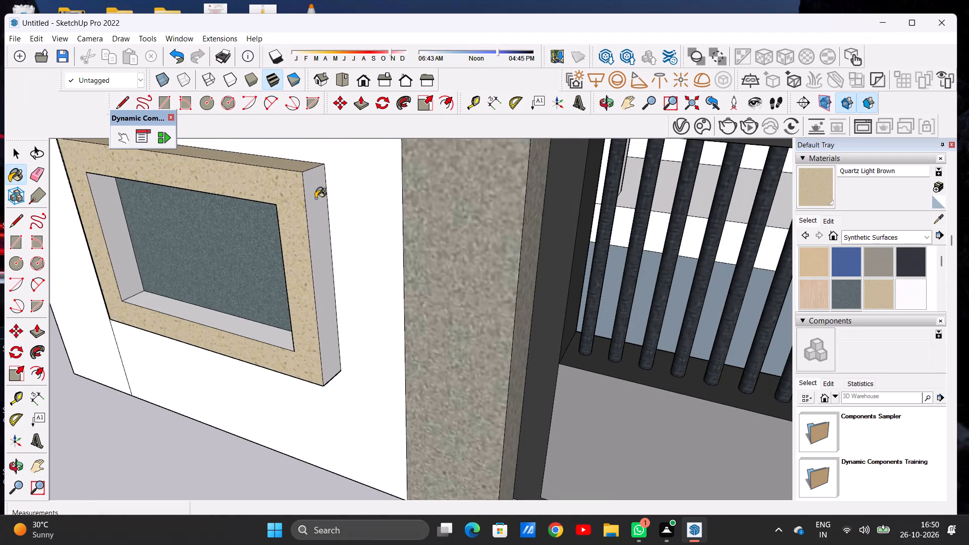
{"action": "left_click", "coordinate": [315, 198]}
{"action": "scroll", "coordinate": [446, 211], "scroll_direction": "down", "scroll_amount": 11}
{"action": "scroll", "coordinate": [272, 236], "scroll_direction": "up", "scroll_amount": 6}
{"action": "scroll", "coordinate": [342, 224], "scroll_direction": "up", "scroll_amount": 5}
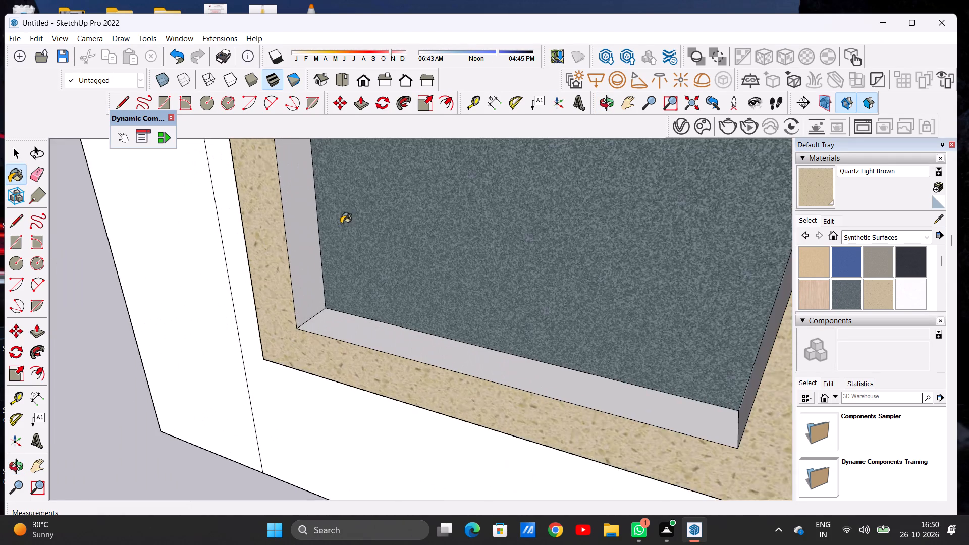
{"action": "scroll", "coordinate": [341, 224], "scroll_direction": "up", "scroll_amount": 8}
{"action": "left_click", "coordinate": [287, 274]}
{"action": "left_click", "coordinate": [334, 353]}
{"action": "left_click", "coordinate": [339, 377]}
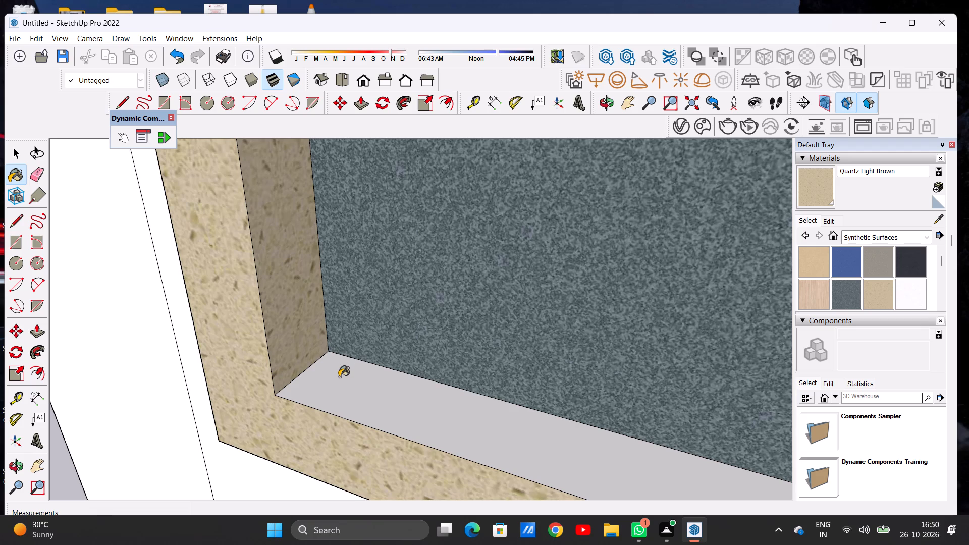
{"action": "scroll", "coordinate": [369, 289], "scroll_direction": "down", "scroll_amount": 20}
{"action": "scroll", "coordinate": [369, 289], "scroll_direction": "down", "scroll_amount": 2}
Paint the raised frame's underside and its upper inner reveal in Quartz Light Brown.
{"action": "middle_click_drag", "start_coordinate": [374, 383], "coordinate": [383, 247]}
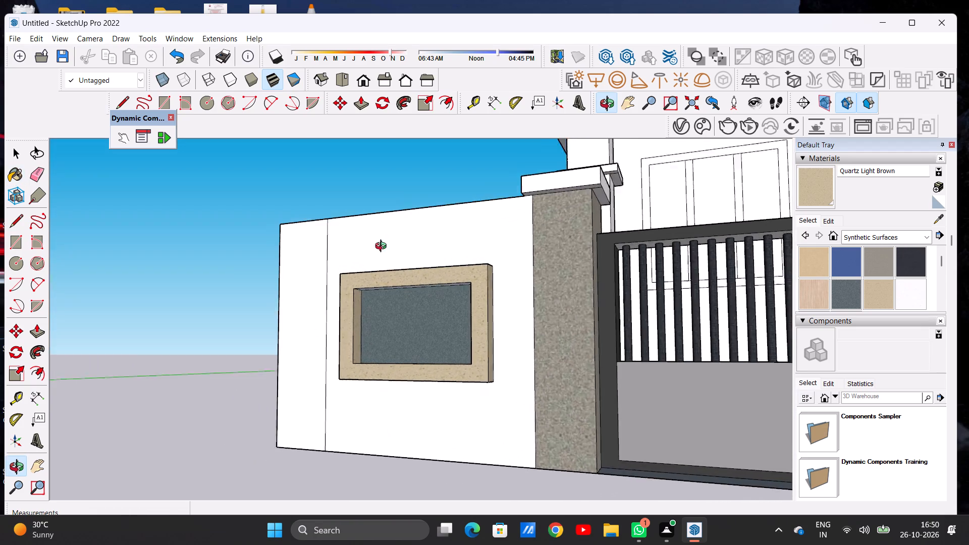
{"action": "middle_click_drag", "start_coordinate": [383, 247], "coordinate": [383, 244]}
{"action": "scroll", "coordinate": [376, 362], "scroll_direction": "up", "scroll_amount": 6}
{"action": "middle_click_drag", "start_coordinate": [357, 423], "coordinate": [357, 338]}
{"action": "middle_click", "coordinate": [357, 338]}
{"action": "scroll", "coordinate": [365, 393], "scroll_direction": "up", "scroll_amount": 5}
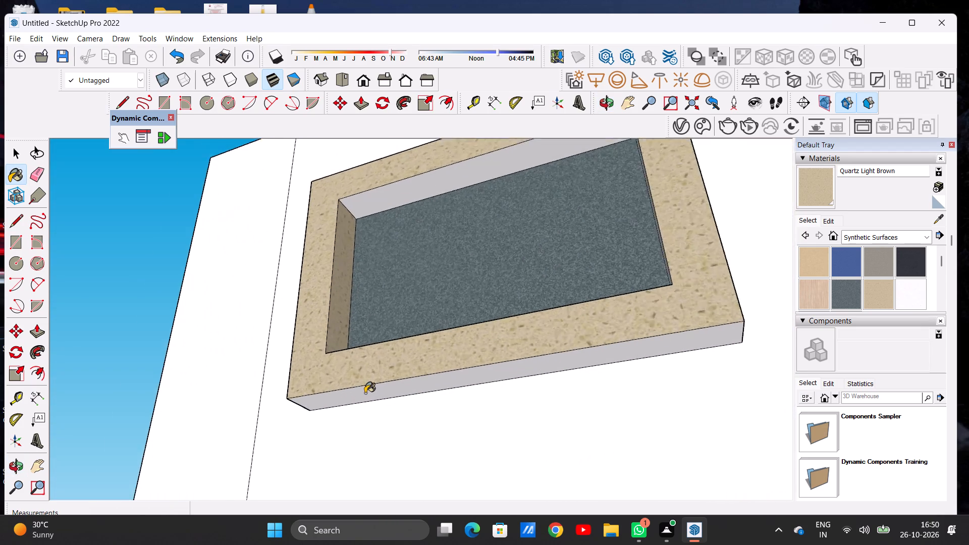
{"action": "scroll", "coordinate": [365, 393], "scroll_direction": "up", "scroll_amount": 5}
{"action": "left_click", "coordinate": [365, 394]}
{"action": "scroll", "coordinate": [384, 314], "scroll_direction": "down", "scroll_amount": 11}
{"action": "scroll", "coordinate": [384, 314], "scroll_direction": "up", "scroll_amount": 1}
{"action": "scroll", "coordinate": [384, 314], "scroll_direction": "down", "scroll_amount": 6}
{"action": "scroll", "coordinate": [384, 314], "scroll_direction": "up", "scroll_amount": 1}
{"action": "scroll", "coordinate": [380, 234], "scroll_direction": "up", "scroll_amount": 2}
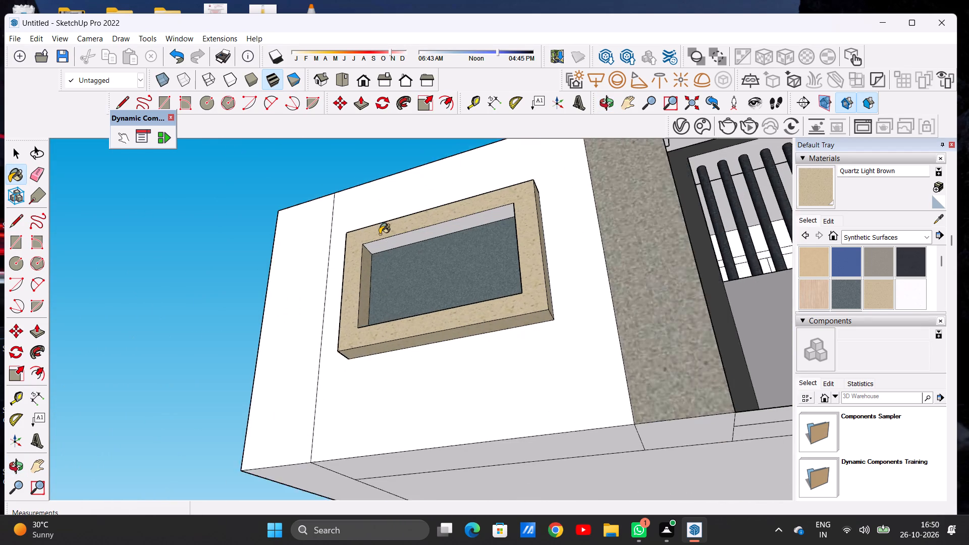
{"action": "scroll", "coordinate": [380, 234], "scroll_direction": "up", "scroll_amount": 13}
{"action": "left_click", "coordinate": [375, 243]}
{"action": "scroll", "coordinate": [378, 274], "scroll_direction": "down", "scroll_amount": 19}
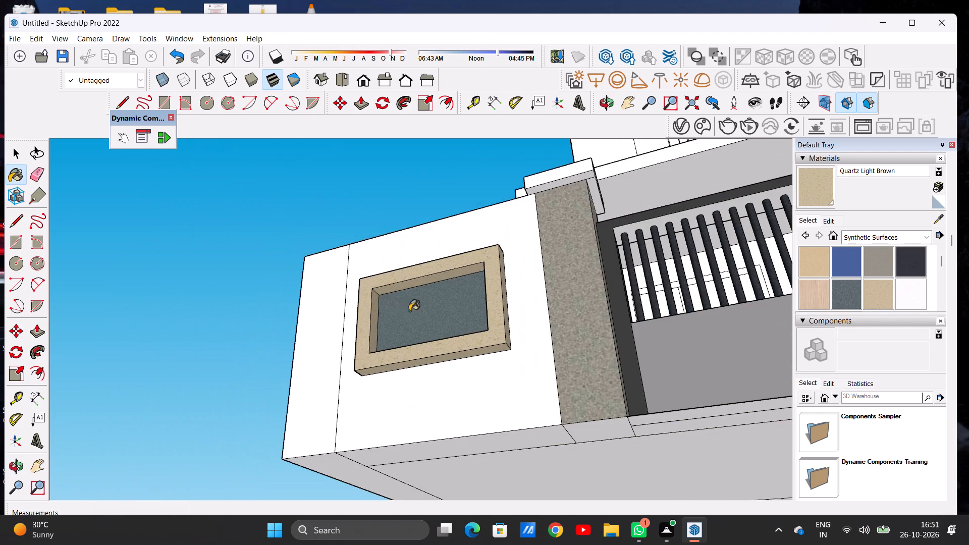
Paint the raised frame's remaining inner side reveal, nearest the gate, in Quartz Light Brown.
{"action": "middle_click_drag", "start_coordinate": [435, 311], "coordinate": [564, 371]}
{"action": "middle_click_drag", "start_coordinate": [321, 336], "coordinate": [505, 342]}
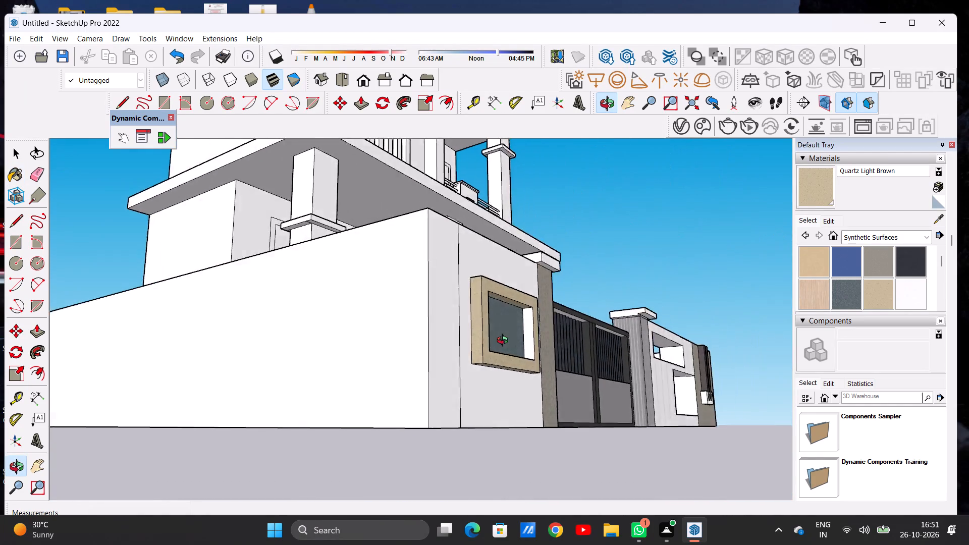
{"action": "middle_click_drag", "start_coordinate": [505, 342], "coordinate": [479, 398]}
{"action": "scroll", "coordinate": [518, 346], "scroll_direction": "up", "scroll_amount": 5}
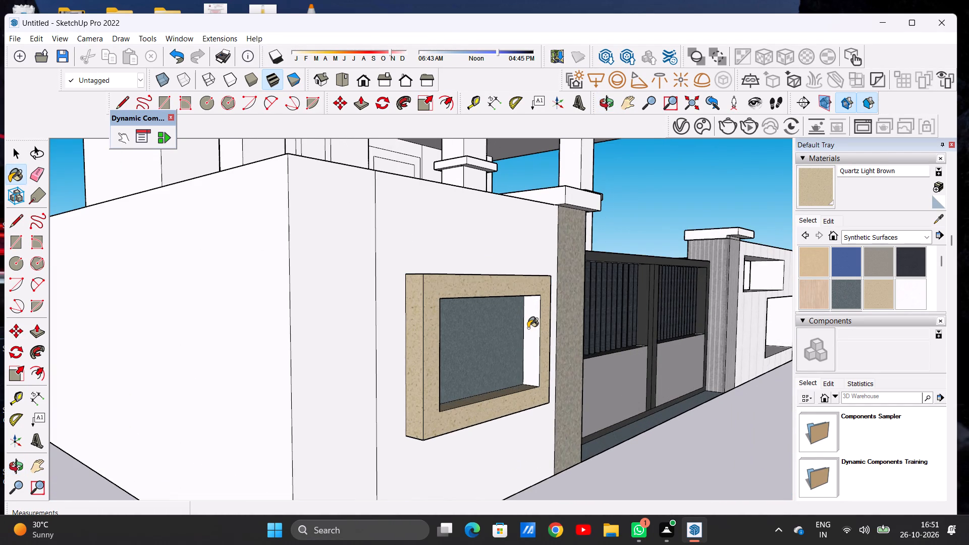
{"action": "left_click", "coordinate": [529, 326]}
{"action": "scroll", "coordinate": [324, 311], "scroll_direction": "down", "scroll_amount": 2}
{"action": "scroll", "coordinate": [324, 312], "scroll_direction": "up", "scroll_amount": 1}
{"action": "scroll", "coordinate": [324, 312], "scroll_direction": "down", "scroll_amount": 5}
Examine the painted frame, gate and front compound wall from several angles.
{"action": "middle_click_drag", "start_coordinate": [419, 317], "coordinate": [213, 223]}
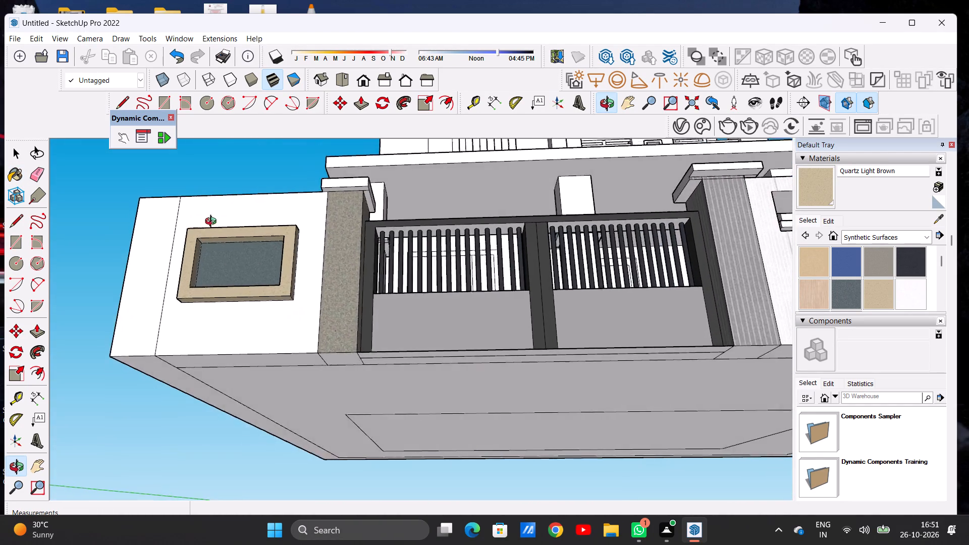
{"action": "middle_click_drag", "start_coordinate": [213, 223], "coordinate": [242, 312]}
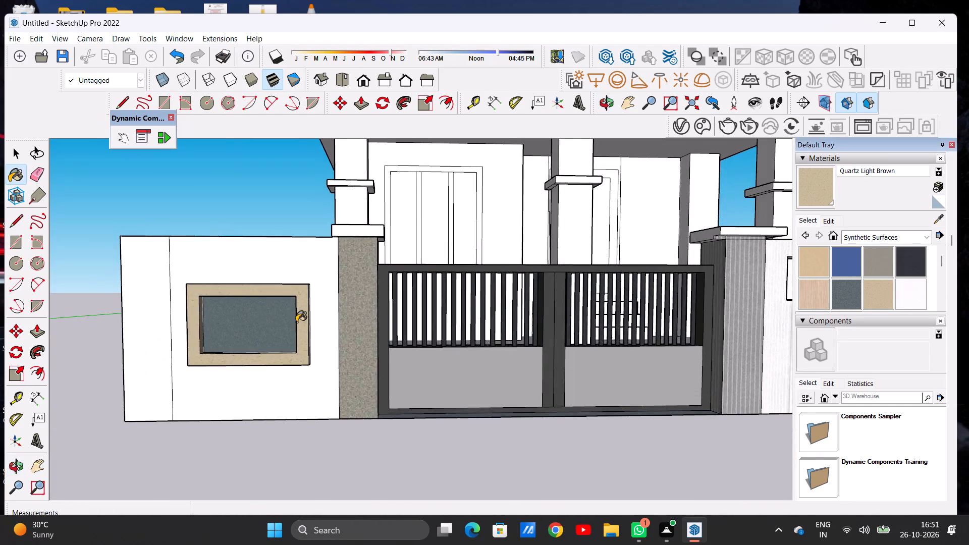
{"action": "scroll", "coordinate": [314, 315], "scroll_direction": "down", "scroll_amount": 7}
{"action": "middle_click_drag", "start_coordinate": [318, 316], "coordinate": [525, 334]}
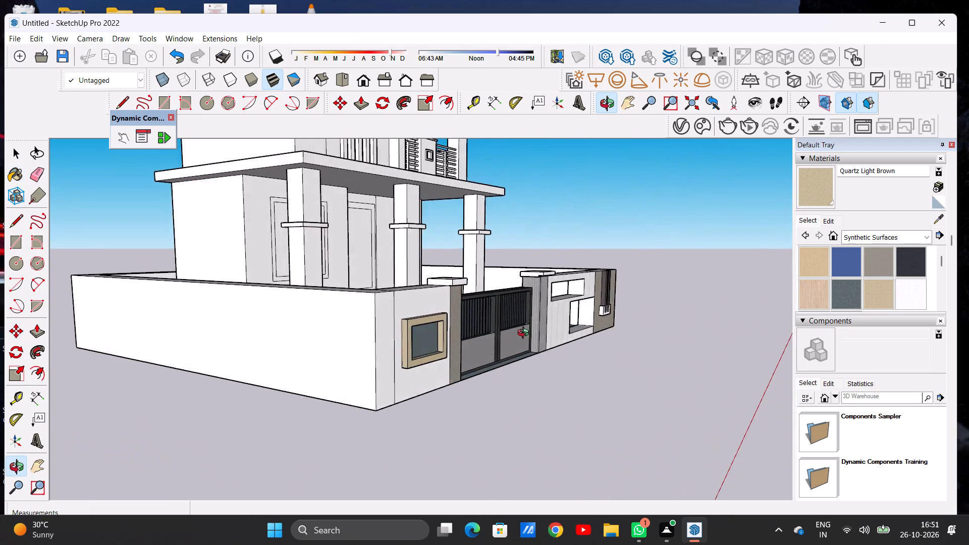
{"action": "middle_click_drag", "start_coordinate": [525, 334], "coordinate": [286, 333]}
{"action": "middle_click", "coordinate": [286, 333]}
{"action": "scroll", "coordinate": [343, 359], "scroll_direction": "down", "scroll_amount": 7}
{"action": "scroll", "coordinate": [351, 365], "scroll_direction": "up", "scroll_amount": 1}
{"action": "scroll", "coordinate": [360, 371], "scroll_direction": "down", "scroll_amount": 2}
{"action": "scroll", "coordinate": [362, 371], "scroll_direction": "up", "scroll_amount": 1}
{"action": "scroll", "coordinate": [363, 371], "scroll_direction": "down", "scroll_amount": 2}
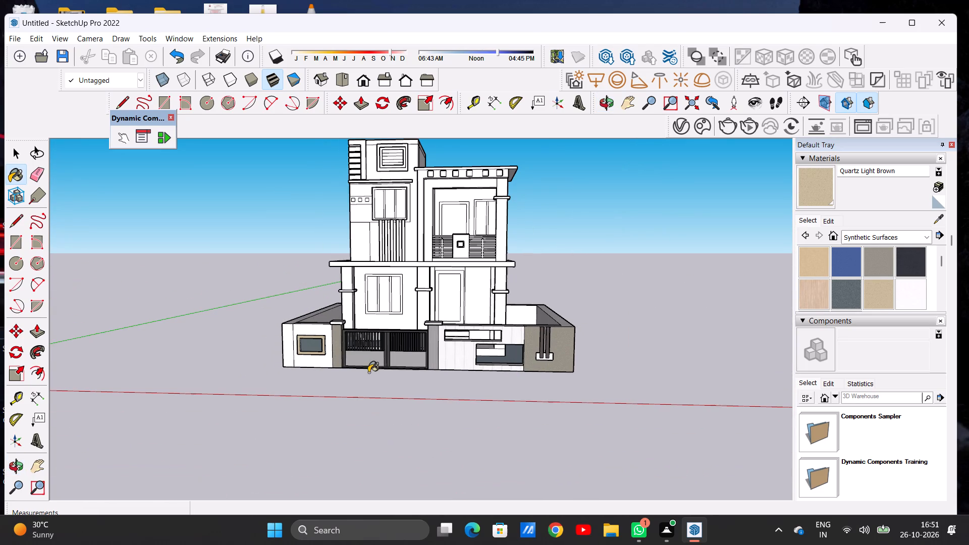
Paint the short compound wall's narrow corner strip and the top faces of the adjoining walls in Quartz Light Brown.
{"action": "scroll", "coordinate": [273, 350], "scroll_direction": "up", "scroll_amount": 7}
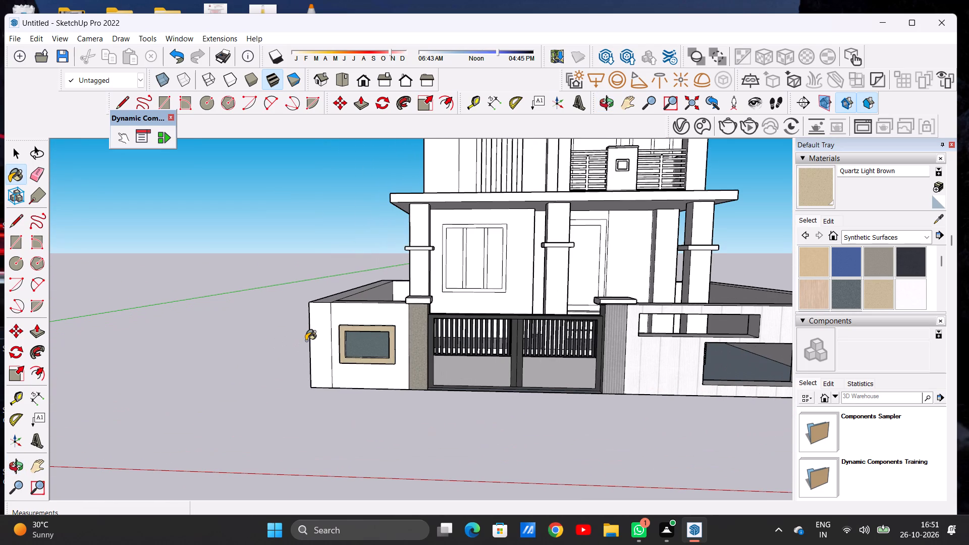
{"action": "scroll", "coordinate": [316, 322], "scroll_direction": "up", "scroll_amount": 8}
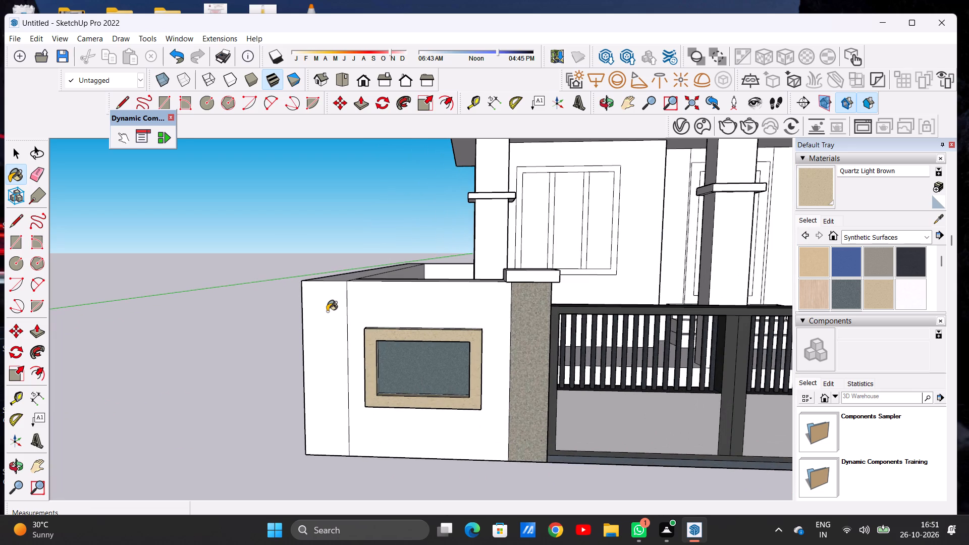
{"action": "left_click", "coordinate": [327, 311]}
{"action": "scroll", "coordinate": [327, 311], "scroll_direction": "down", "scroll_amount": 7}
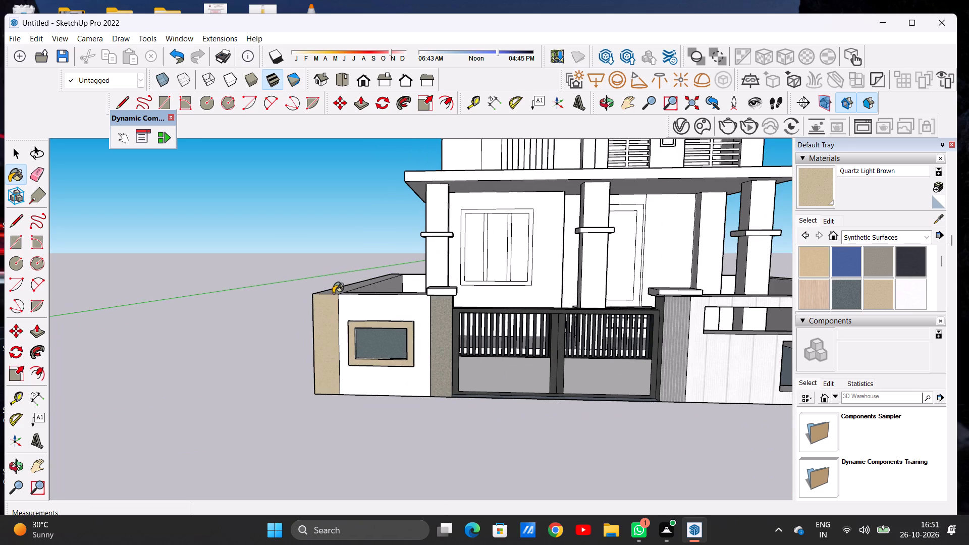
{"action": "middle_click_drag", "start_coordinate": [333, 293], "coordinate": [345, 343]}
{"action": "scroll", "coordinate": [335, 316], "scroll_direction": "up", "scroll_amount": 5}
{"action": "left_click", "coordinate": [338, 300]}
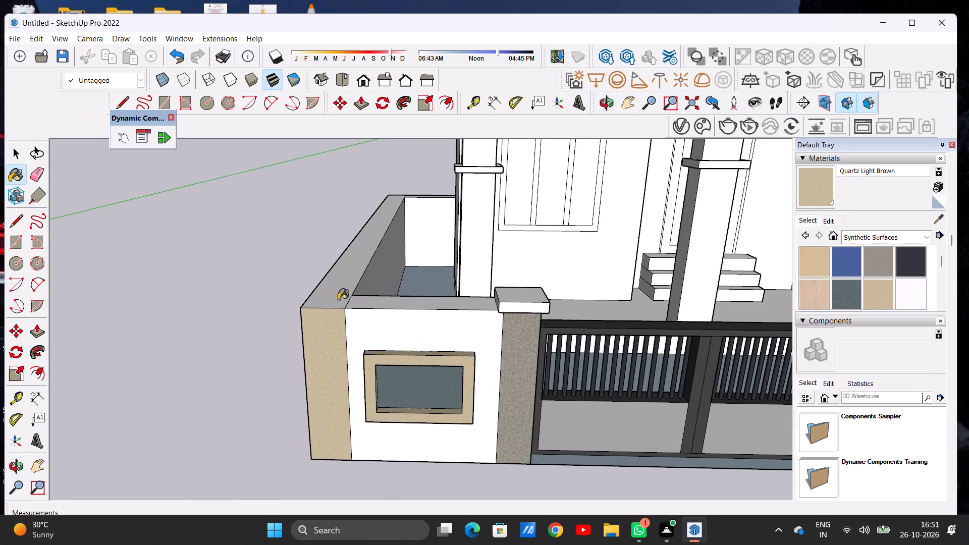
{"action": "left_click", "coordinate": [377, 302]}
{"action": "scroll", "coordinate": [301, 312], "scroll_direction": "down", "scroll_amount": 10}
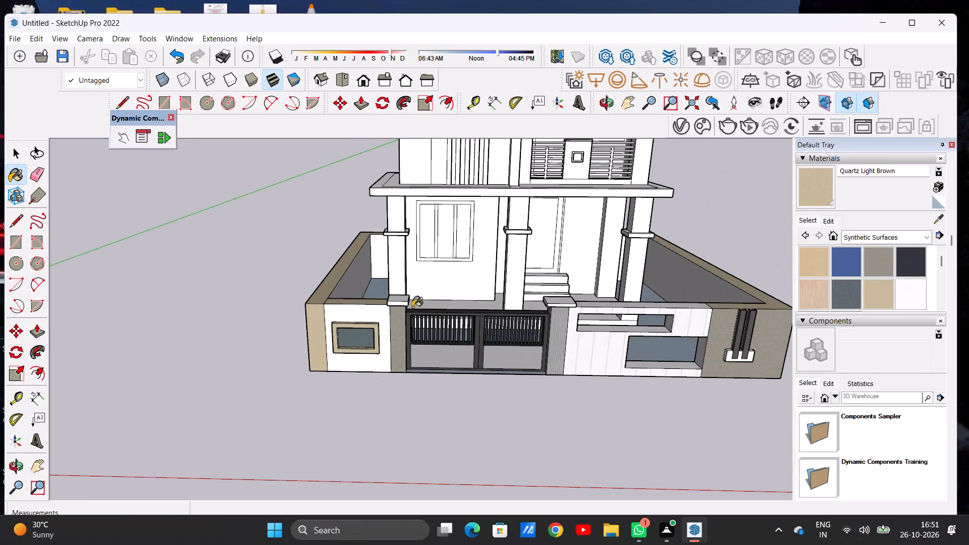
Paint the top of the side compound wall at the grey end section in Quartz Light Brown.
{"action": "scroll", "coordinate": [342, 278], "scroll_direction": "down", "scroll_amount": 4}
{"action": "scroll", "coordinate": [342, 277], "scroll_direction": "up", "scroll_amount": 1}
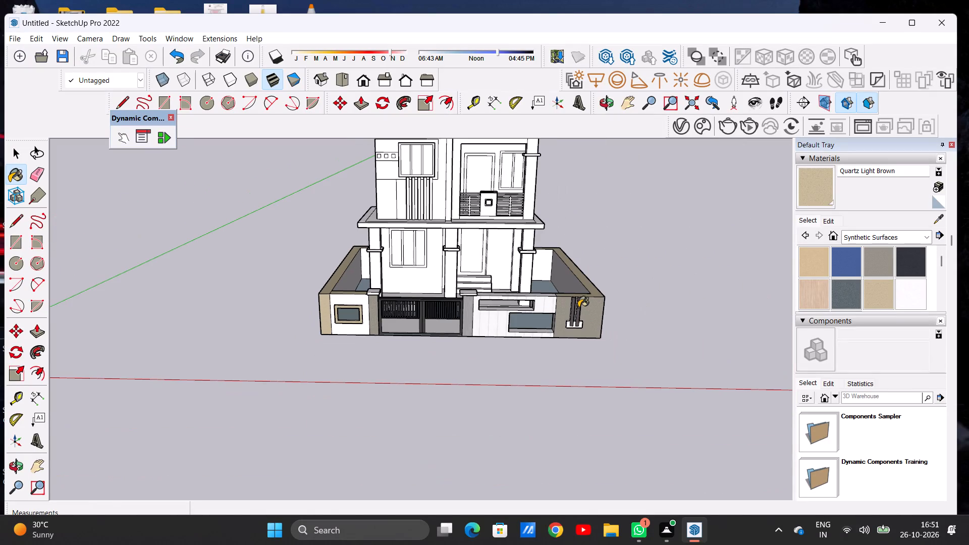
{"action": "scroll", "coordinate": [578, 307], "scroll_direction": "up", "scroll_amount": 1}
{"action": "scroll", "coordinate": [578, 307], "scroll_direction": "down", "scroll_amount": 1}
{"action": "scroll", "coordinate": [578, 307], "scroll_direction": "up", "scroll_amount": 14}
{"action": "scroll", "coordinate": [410, 283], "scroll_direction": "down", "scroll_amount": 14}
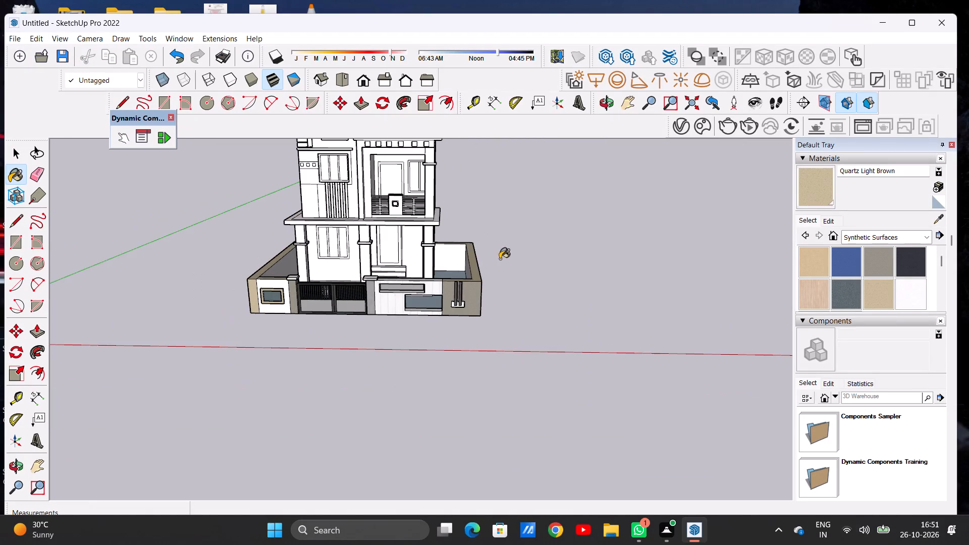
{"action": "scroll", "coordinate": [486, 287], "scroll_direction": "up", "scroll_amount": 4}
{"action": "scroll", "coordinate": [477, 291], "scroll_direction": "down", "scroll_amount": 2}
{"action": "scroll", "coordinate": [477, 291], "scroll_direction": "up", "scroll_amount": 15}
{"action": "left_click", "coordinate": [483, 266]}
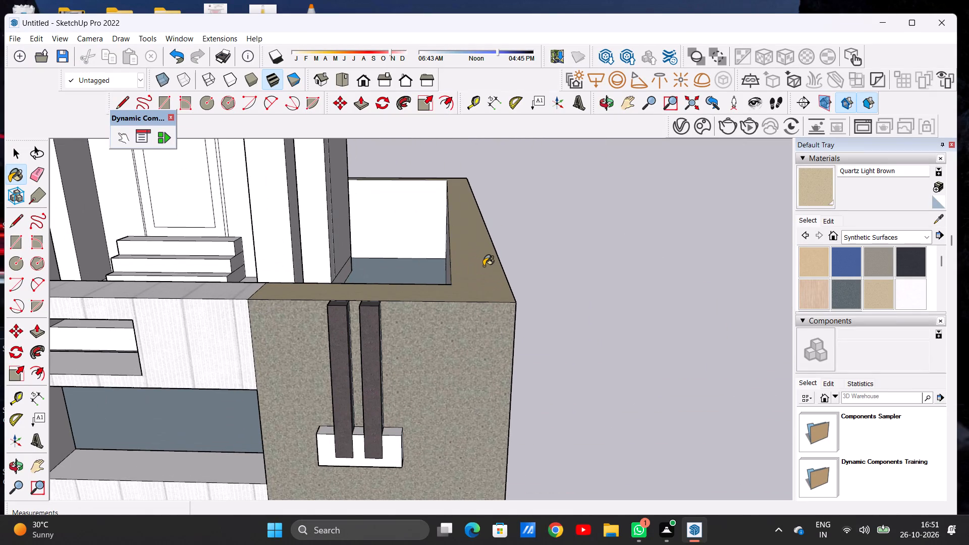
{"action": "key", "text": "space"}
Examine the compound wall's materials from the front and from both corners.
{"action": "scroll", "coordinate": [494, 249], "scroll_direction": "down", "scroll_amount": 11}
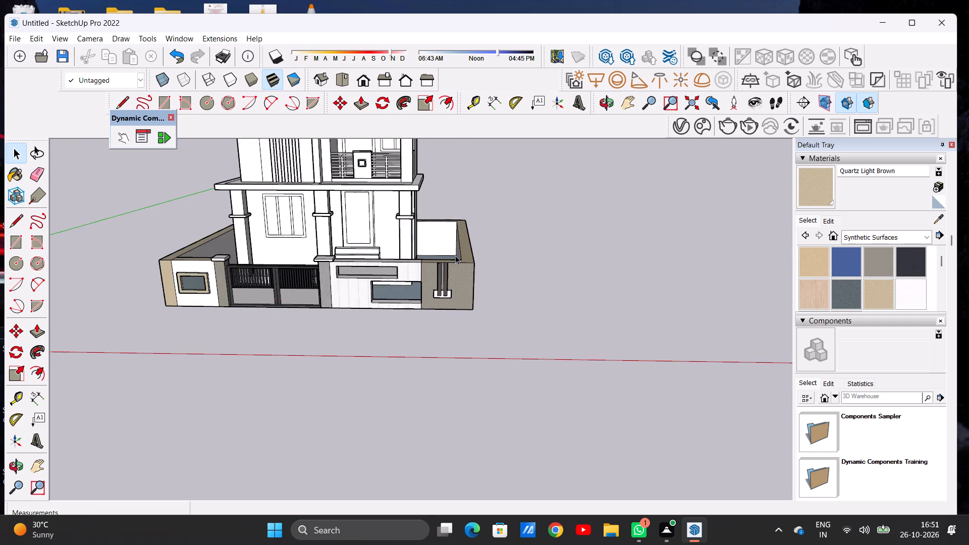
{"action": "scroll", "coordinate": [455, 255], "scroll_direction": "down", "scroll_amount": 7}
{"action": "scroll", "coordinate": [317, 270], "scroll_direction": "up", "scroll_amount": 7}
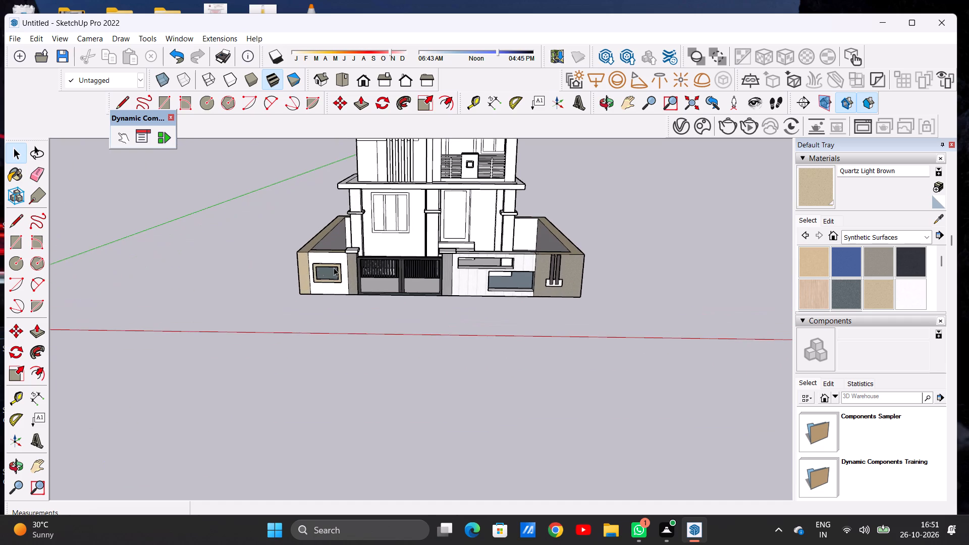
{"action": "middle_click_drag", "start_coordinate": [334, 267], "coordinate": [299, 319]}
{"action": "middle_click_drag", "start_coordinate": [384, 241], "coordinate": [334, 259]}
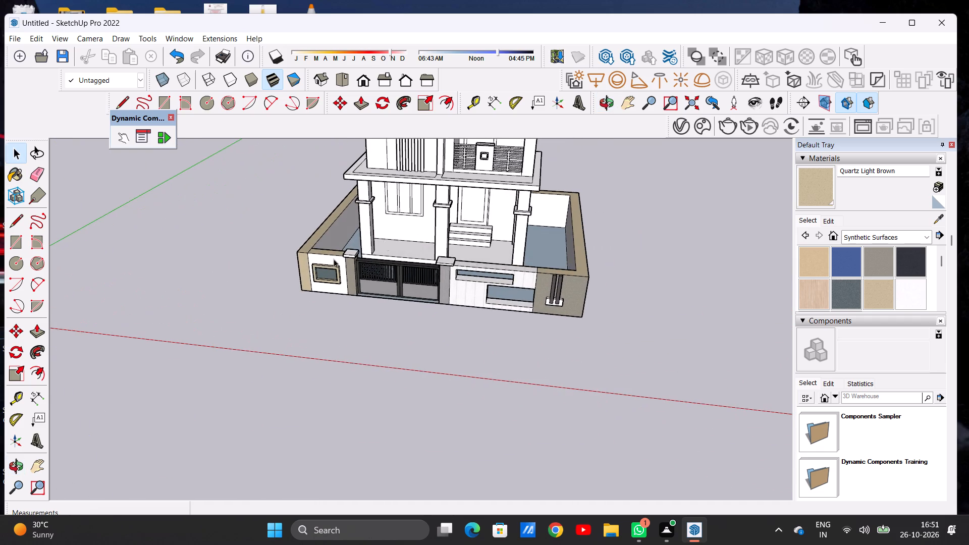
{"action": "middle_click_drag", "start_coordinate": [334, 259], "coordinate": [210, 271]}
{"action": "middle_click_drag", "start_coordinate": [434, 238], "coordinate": [515, 243]}
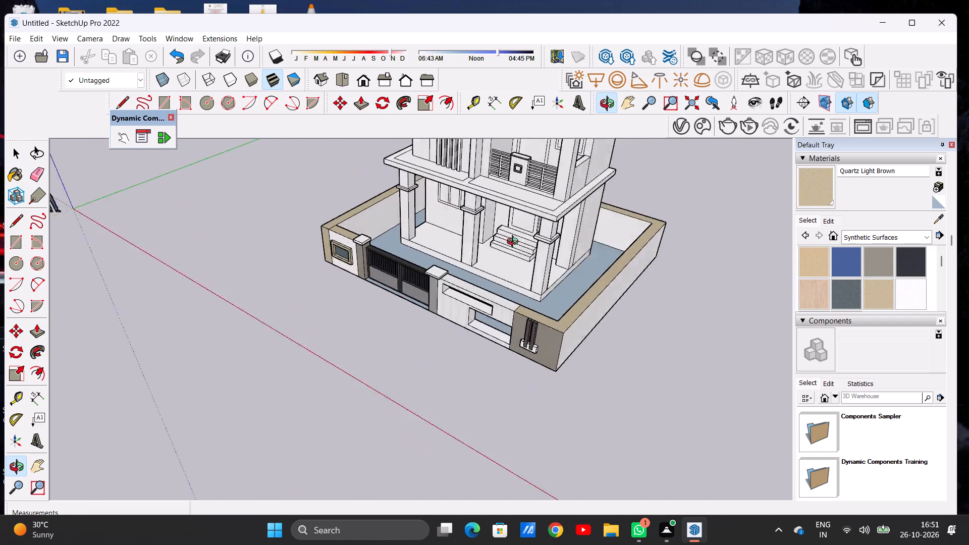
{"action": "middle_click_drag", "start_coordinate": [515, 243], "coordinate": [618, 238]}
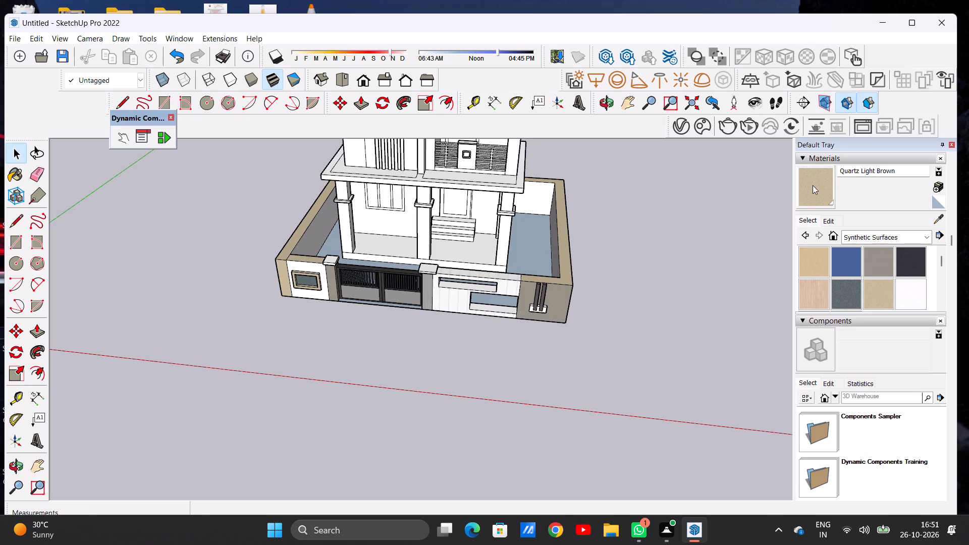
Paint the inner face of the side compound wall next to the framed short wall in Quartz Light Brown.
{"action": "left_click", "coordinate": [816, 188]}
{"action": "scroll", "coordinate": [327, 257], "scroll_direction": "up", "scroll_amount": 13}
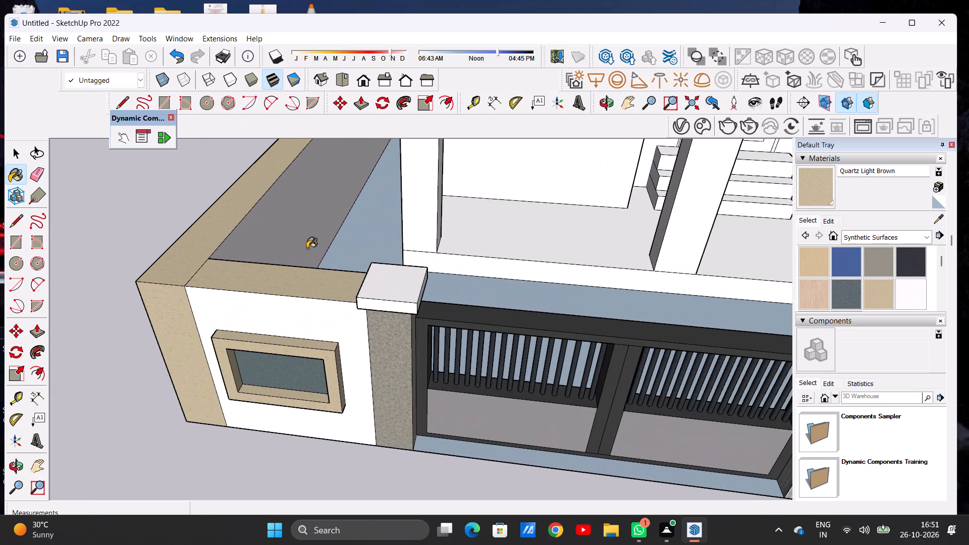
{"action": "left_click", "coordinate": [276, 233]}
{"action": "scroll", "coordinate": [325, 273], "scroll_direction": "down", "scroll_amount": 10}
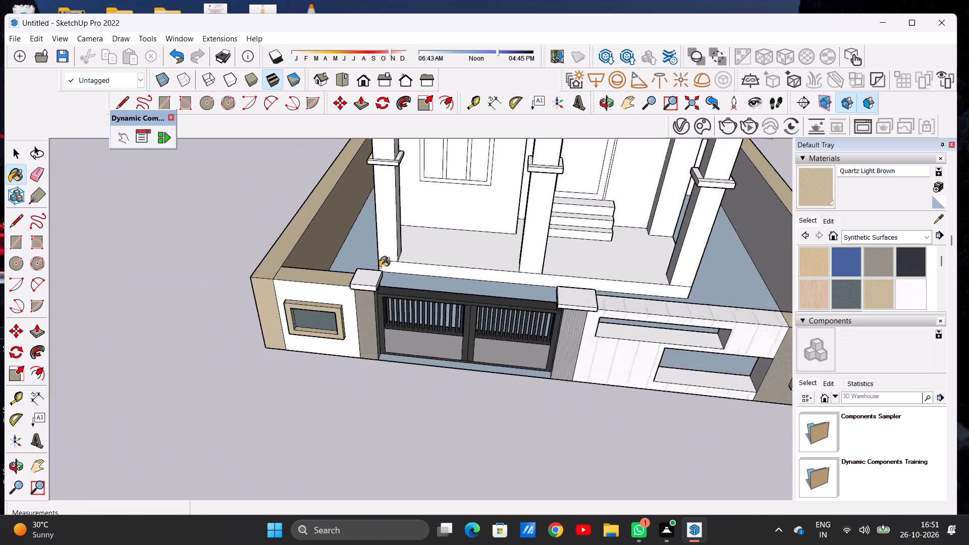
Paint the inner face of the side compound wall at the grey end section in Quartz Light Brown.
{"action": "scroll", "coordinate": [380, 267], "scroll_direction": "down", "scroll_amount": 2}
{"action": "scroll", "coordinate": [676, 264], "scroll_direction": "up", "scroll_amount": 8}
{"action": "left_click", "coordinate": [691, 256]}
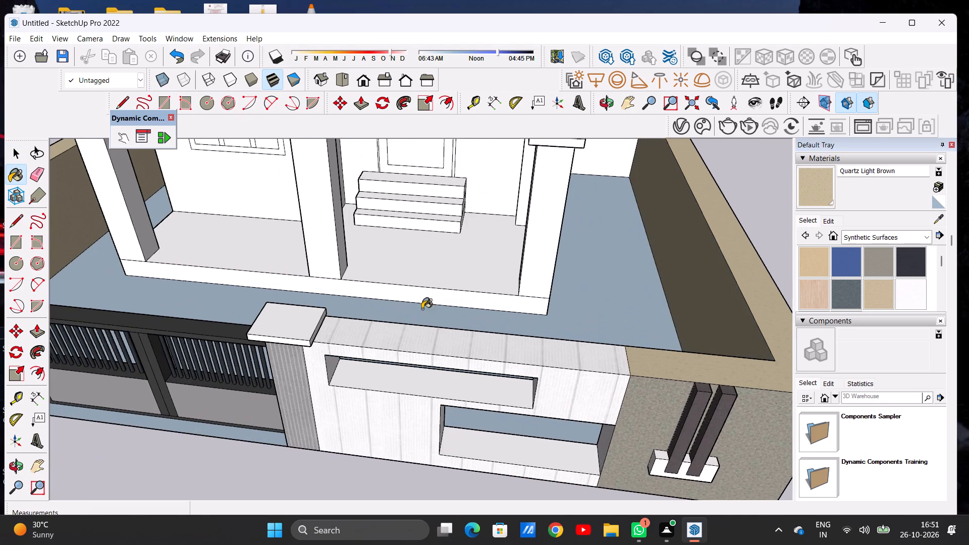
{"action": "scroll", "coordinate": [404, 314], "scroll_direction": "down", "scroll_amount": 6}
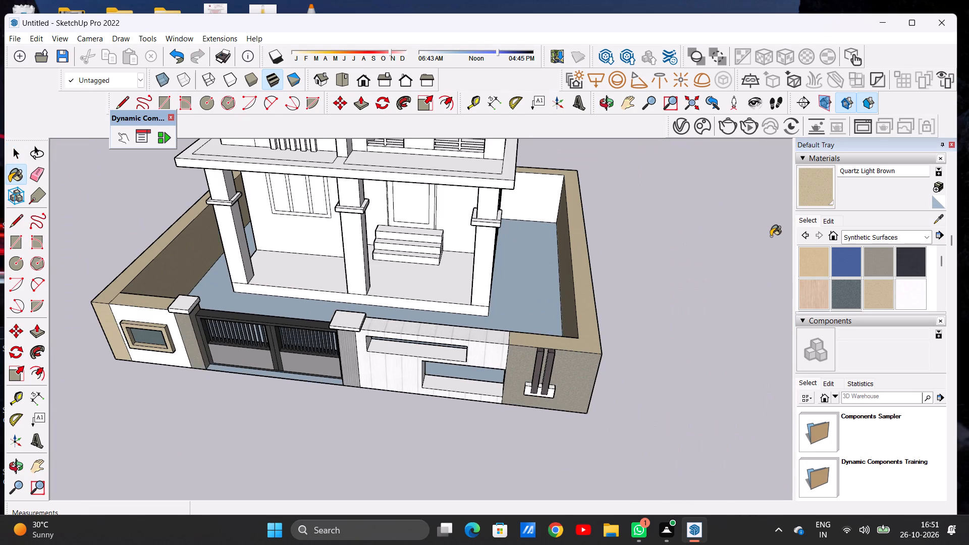
Paint the inner faces of the grey-end side compound wall and the rear compound wall in Formica Graystone.
{"action": "left_click", "coordinate": [883, 263]}
{"action": "scroll", "coordinate": [583, 292], "scroll_direction": "up", "scroll_amount": 6}
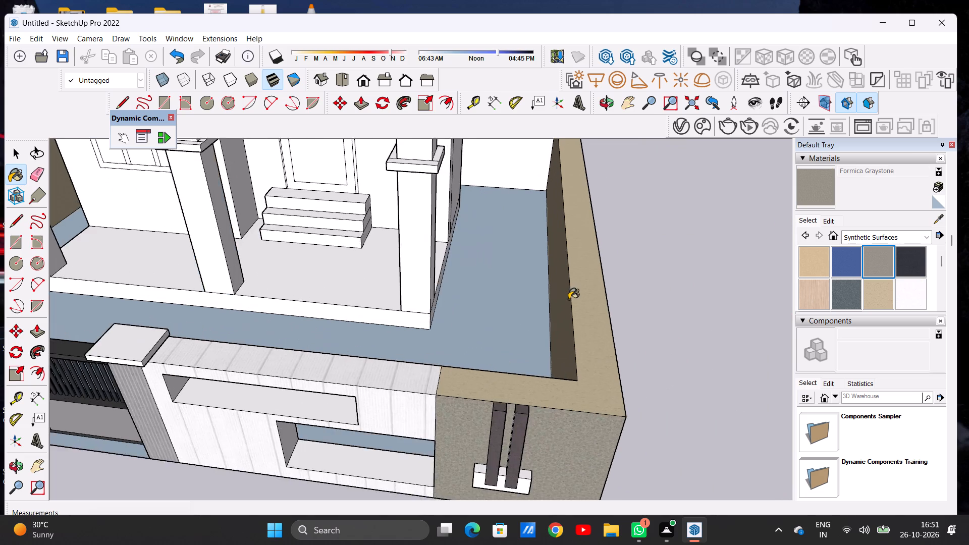
{"action": "scroll", "coordinate": [566, 299], "scroll_direction": "down", "scroll_amount": 1}
{"action": "scroll", "coordinate": [566, 299], "scroll_direction": "up", "scroll_amount": 4}
{"action": "left_click", "coordinate": [566, 299]}
{"action": "scroll", "coordinate": [619, 287], "scroll_direction": "down", "scroll_amount": 5}
{"action": "scroll", "coordinate": [551, 185], "scroll_direction": "up", "scroll_amount": 3}
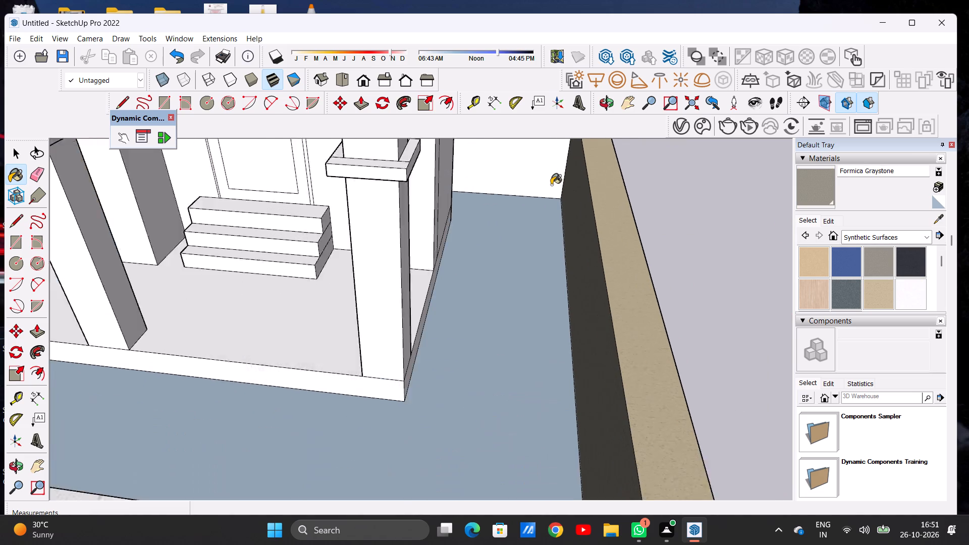
{"action": "scroll", "coordinate": [551, 185], "scroll_direction": "up", "scroll_amount": 1}
{"action": "left_click", "coordinate": [544, 175]}
{"action": "scroll", "coordinate": [598, 226], "scroll_direction": "down", "scroll_amount": 9}
{"action": "scroll", "coordinate": [604, 252], "scroll_direction": "up", "scroll_amount": 1}
{"action": "scroll", "coordinate": [604, 252], "scroll_direction": "down", "scroll_amount": 11}
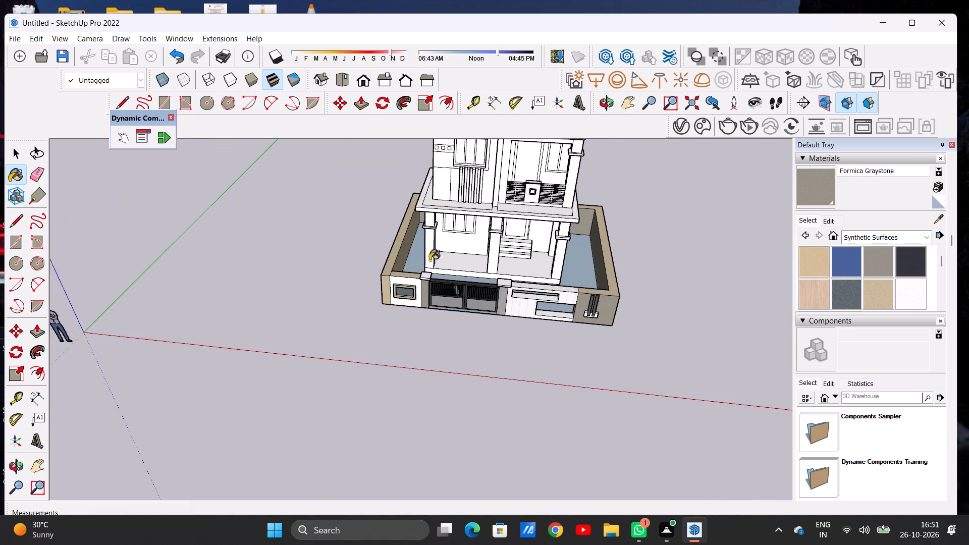
Paint the inner face of the side compound wall next to the framed short wall in Formica Graystone.
{"action": "scroll", "coordinate": [411, 261], "scroll_direction": "up", "scroll_amount": 6}
{"action": "scroll", "coordinate": [404, 261], "scroll_direction": "down", "scroll_amount": 1}
{"action": "scroll", "coordinate": [404, 261], "scroll_direction": "up", "scroll_amount": 8}
{"action": "scroll", "coordinate": [384, 265], "scroll_direction": "down", "scroll_amount": 1}
{"action": "scroll", "coordinate": [384, 265], "scroll_direction": "up", "scroll_amount": 3}
{"action": "left_click", "coordinate": [380, 265]}
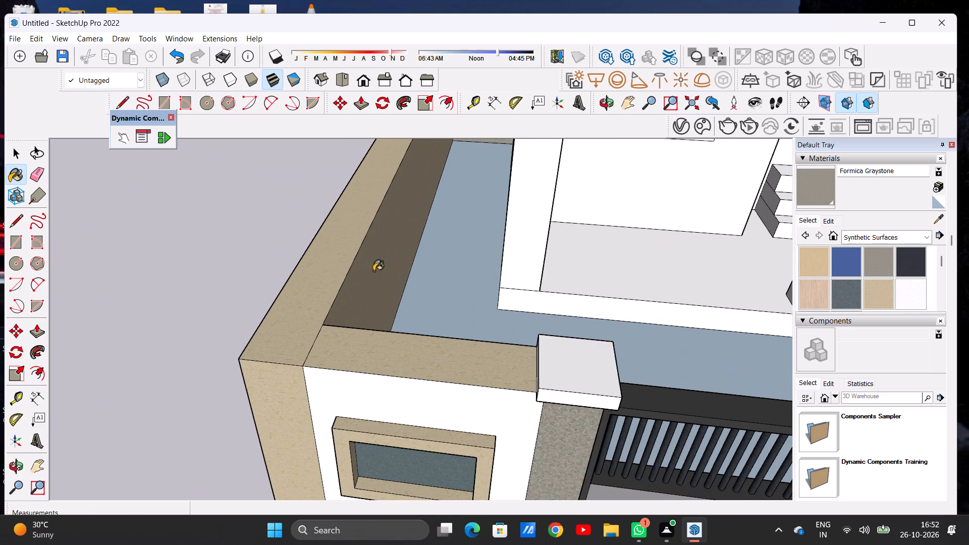
{"action": "scroll", "coordinate": [374, 272], "scroll_direction": "down", "scroll_amount": 20}
Examine the whole house and the painted compound walls from above, from the corner and from the front.
{"action": "middle_click_drag", "start_coordinate": [449, 296], "coordinate": [463, 237]}
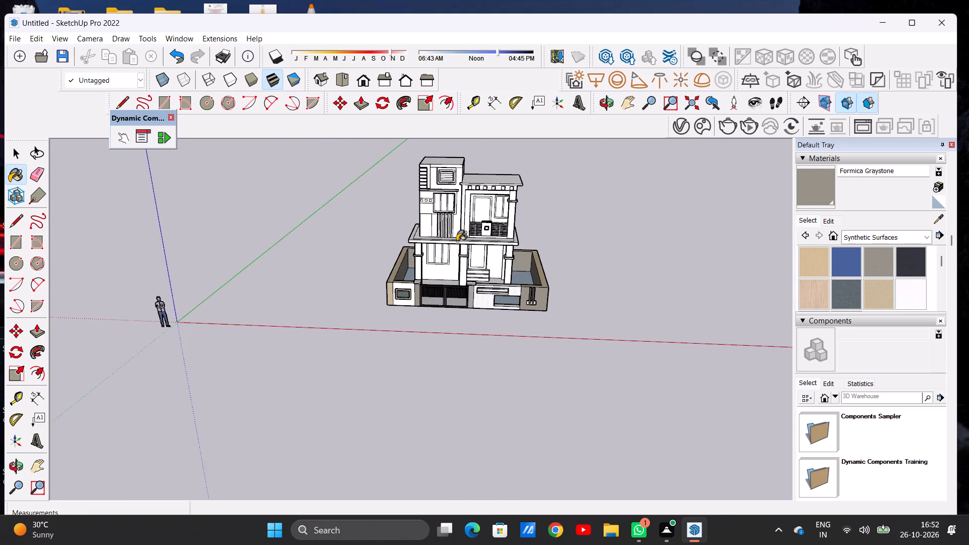
{"action": "scroll", "coordinate": [444, 288], "scroll_direction": "down", "scroll_amount": 5}
{"action": "scroll", "coordinate": [465, 215], "scroll_direction": "up", "scroll_amount": 2}
{"action": "scroll", "coordinate": [465, 215], "scroll_direction": "down", "scroll_amount": 1}
{"action": "scroll", "coordinate": [465, 215], "scroll_direction": "up", "scroll_amount": 10}
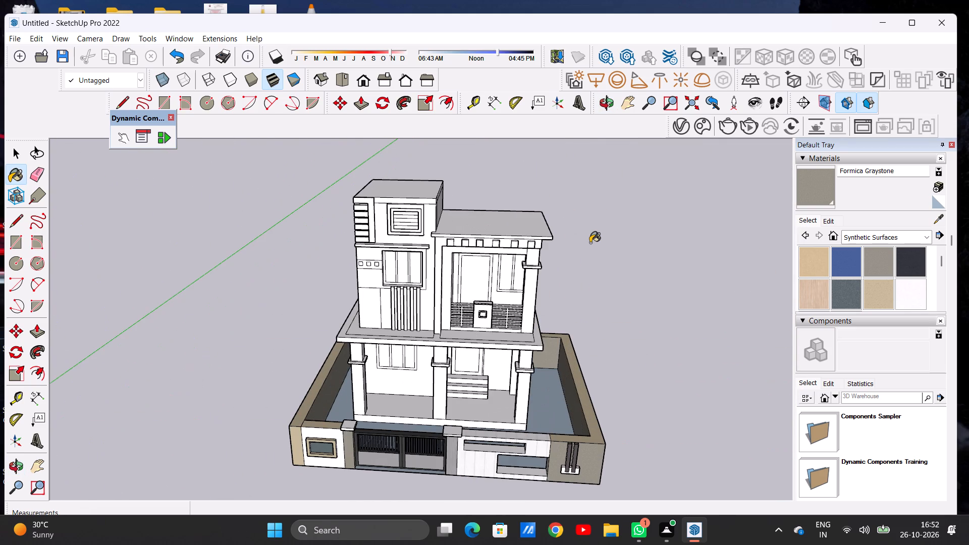
{"action": "left_click", "coordinate": [591, 243]}
{"action": "middle_click_drag", "start_coordinate": [662, 265], "coordinate": [504, 251]}
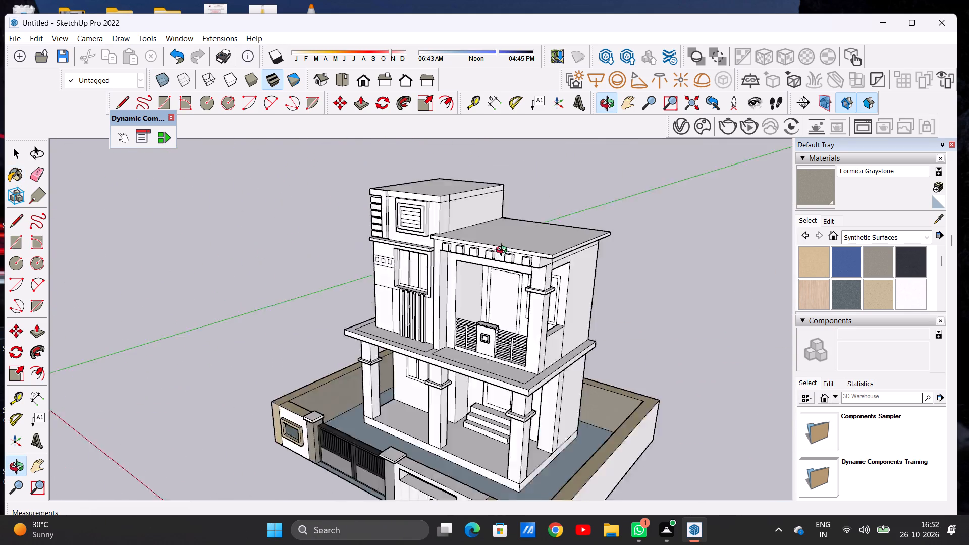
{"action": "middle_click_drag", "start_coordinate": [504, 251], "coordinate": [663, 200]}
{"action": "scroll", "coordinate": [652, 210], "scroll_direction": "down", "scroll_amount": 6}
{"action": "scroll", "coordinate": [575, 352], "scroll_direction": "up", "scroll_amount": 8}
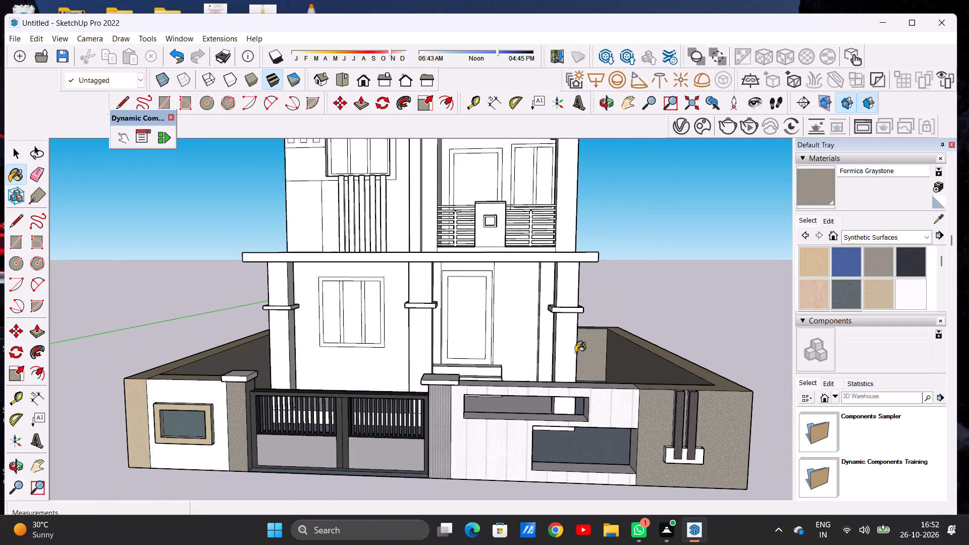
{"action": "key", "text": "space"}
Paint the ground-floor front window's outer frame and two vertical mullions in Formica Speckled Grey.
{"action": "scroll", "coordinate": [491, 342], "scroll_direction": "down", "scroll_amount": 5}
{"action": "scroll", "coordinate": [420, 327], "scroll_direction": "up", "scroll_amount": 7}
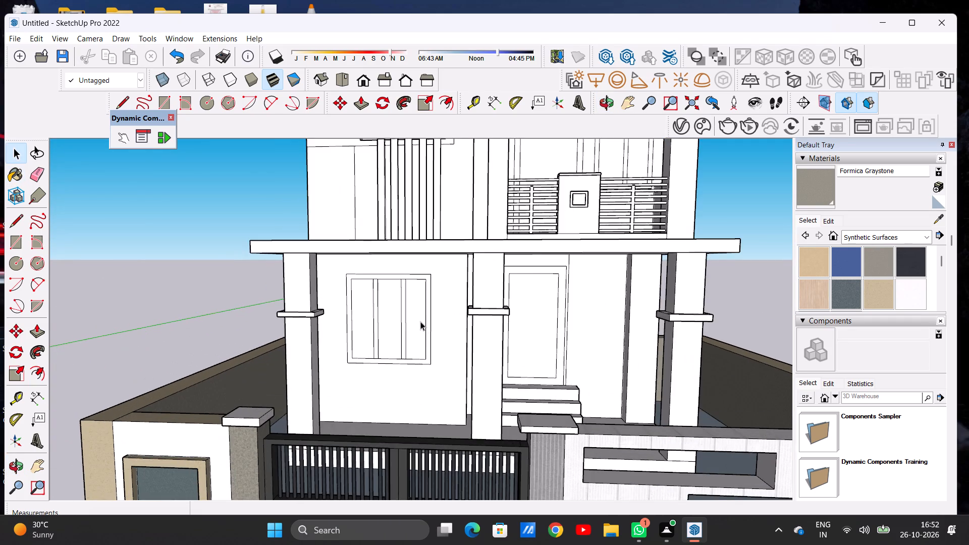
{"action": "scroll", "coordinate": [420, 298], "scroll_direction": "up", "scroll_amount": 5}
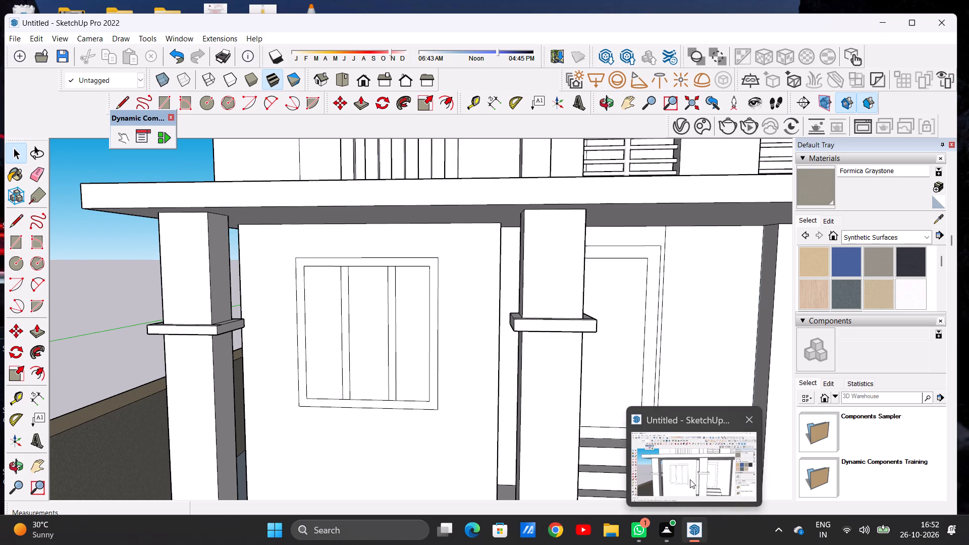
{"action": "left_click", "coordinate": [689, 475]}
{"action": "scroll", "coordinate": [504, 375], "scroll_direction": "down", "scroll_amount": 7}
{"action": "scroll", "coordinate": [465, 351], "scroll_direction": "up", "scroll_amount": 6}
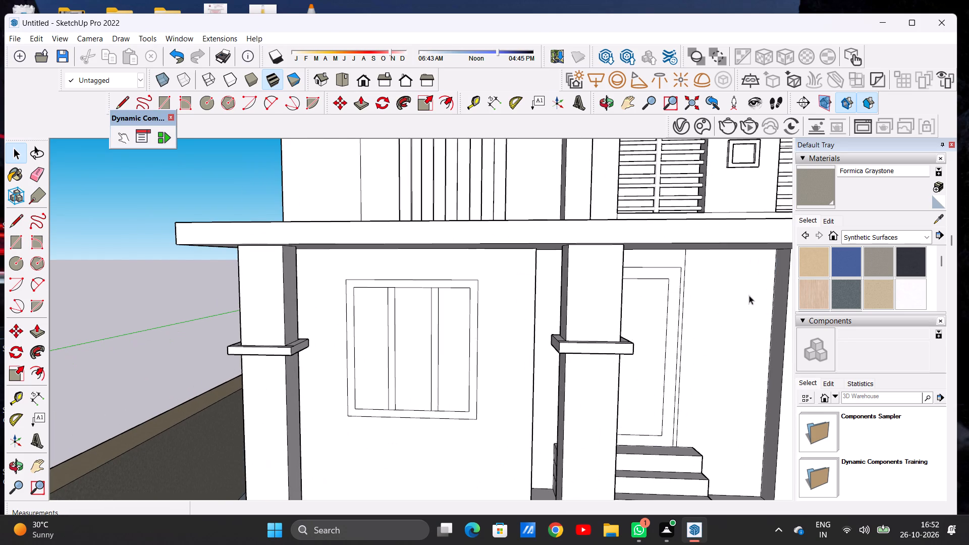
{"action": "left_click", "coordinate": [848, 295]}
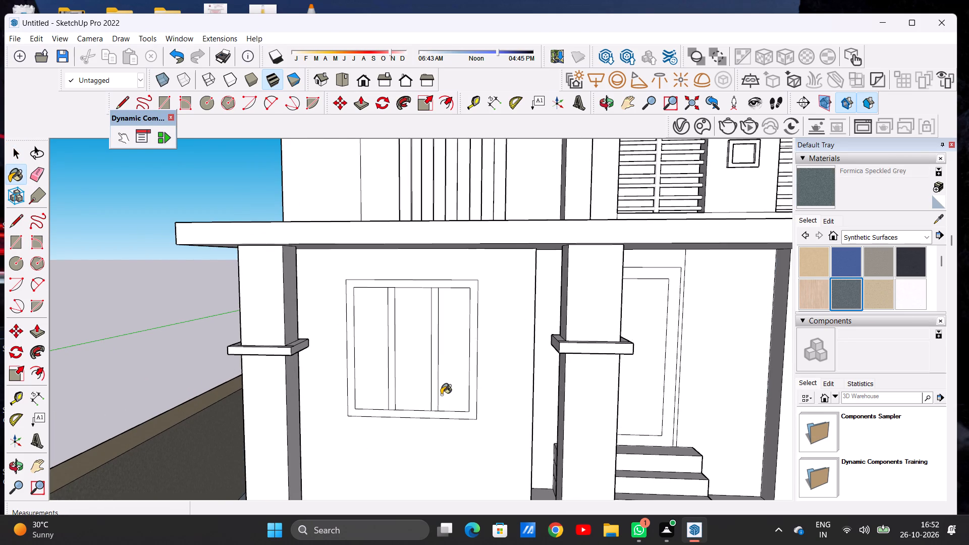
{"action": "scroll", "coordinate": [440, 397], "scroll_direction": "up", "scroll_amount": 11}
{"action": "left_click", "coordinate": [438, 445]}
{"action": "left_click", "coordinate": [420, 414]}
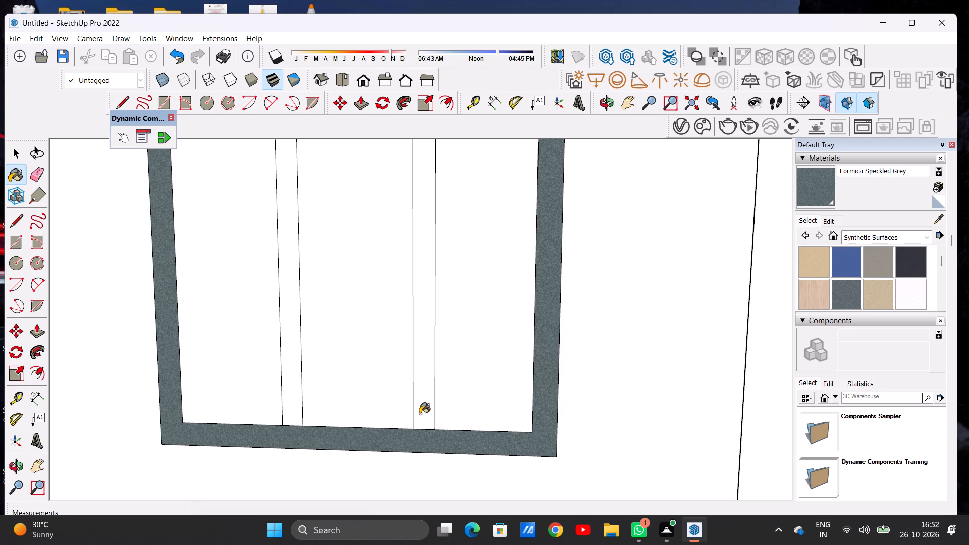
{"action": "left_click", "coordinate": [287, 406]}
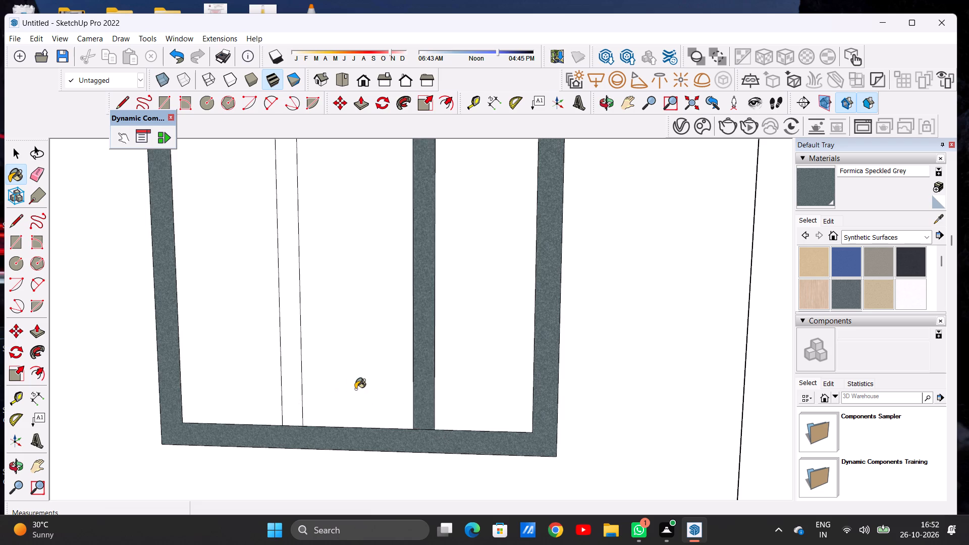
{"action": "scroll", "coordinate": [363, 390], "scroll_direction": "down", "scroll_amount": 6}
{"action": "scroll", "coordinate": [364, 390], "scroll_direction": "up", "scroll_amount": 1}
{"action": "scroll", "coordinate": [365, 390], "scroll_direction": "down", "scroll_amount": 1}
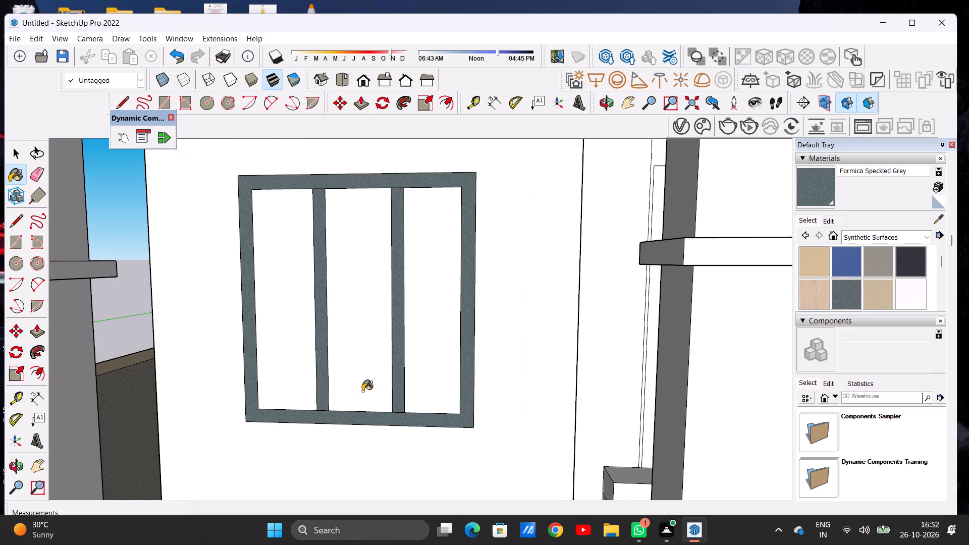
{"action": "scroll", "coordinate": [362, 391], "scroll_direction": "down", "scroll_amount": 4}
Paint the ground-floor front window's outer frame in Wood Veneer 01 from the Wood collection.
{"action": "left_click", "coordinate": [877, 236]}
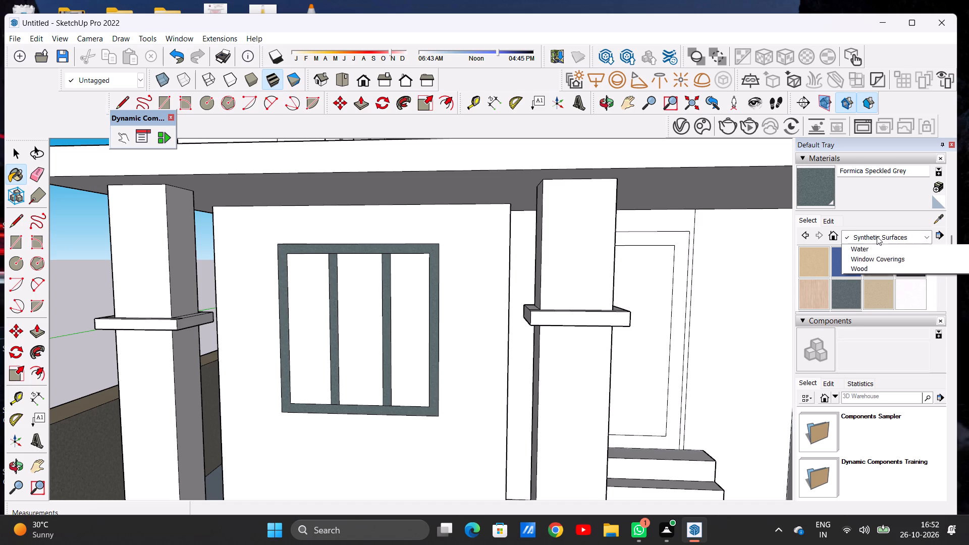
{"action": "left_click", "coordinate": [857, 396]}
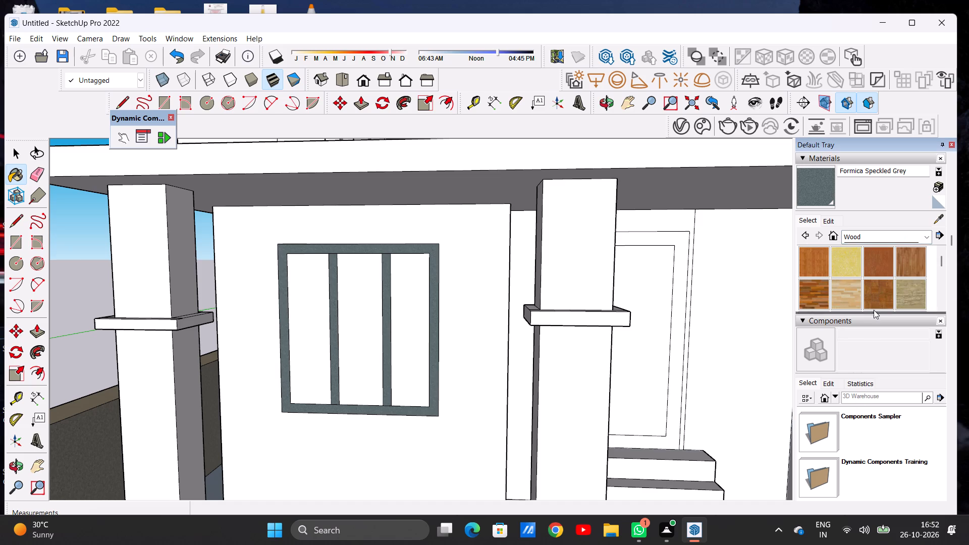
{"action": "scroll", "coordinate": [873, 299], "scroll_direction": "down", "scroll_amount": 2}
{"action": "left_click", "coordinate": [875, 272]}
{"action": "scroll", "coordinate": [308, 401], "scroll_direction": "up", "scroll_amount": 2}
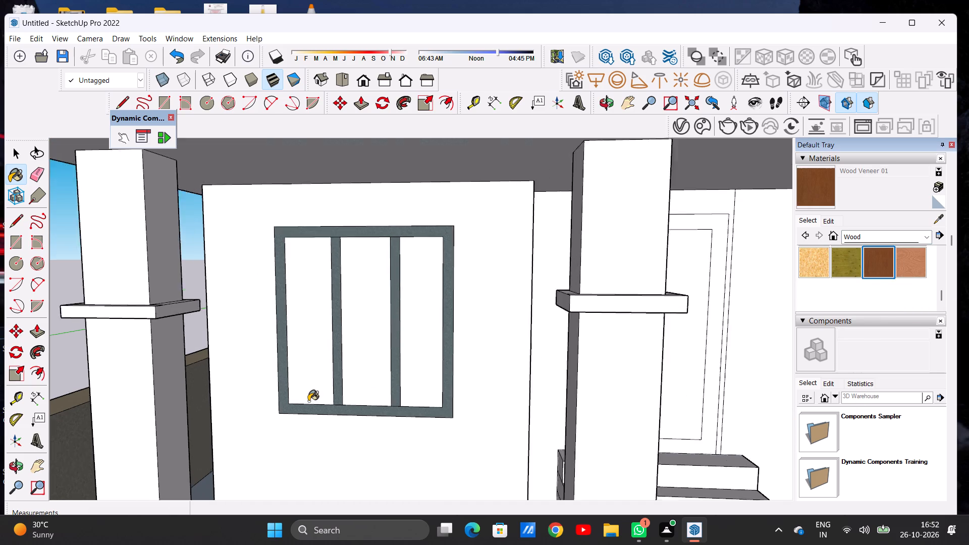
{"action": "scroll", "coordinate": [308, 401], "scroll_direction": "up", "scroll_amount": 5}
{"action": "scroll", "coordinate": [304, 401], "scroll_direction": "down", "scroll_amount": 1}
{"action": "scroll", "coordinate": [304, 401], "scroll_direction": "up", "scroll_amount": 2}
{"action": "left_click", "coordinate": [301, 416]}
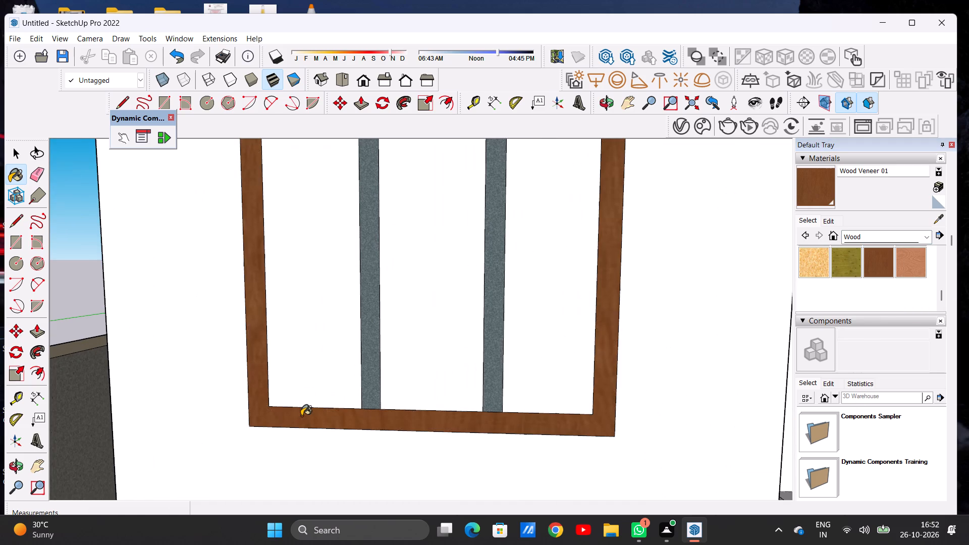
{"action": "scroll", "coordinate": [298, 416], "scroll_direction": "down", "scroll_amount": 4}
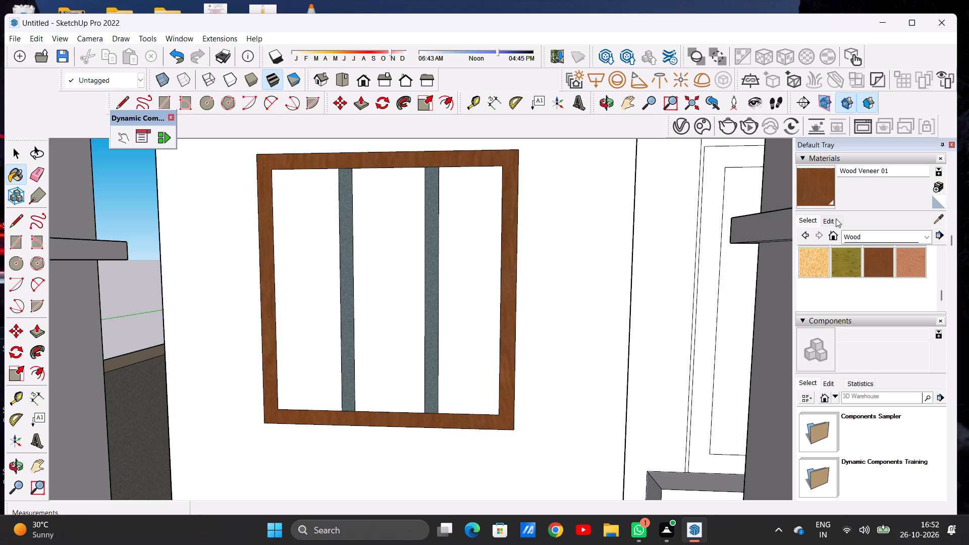
Darken the Wood Veneer 01 material's colour to a deep brown.
{"action": "left_click", "coordinate": [829, 217]}
{"action": "left_click", "coordinate": [860, 294]}
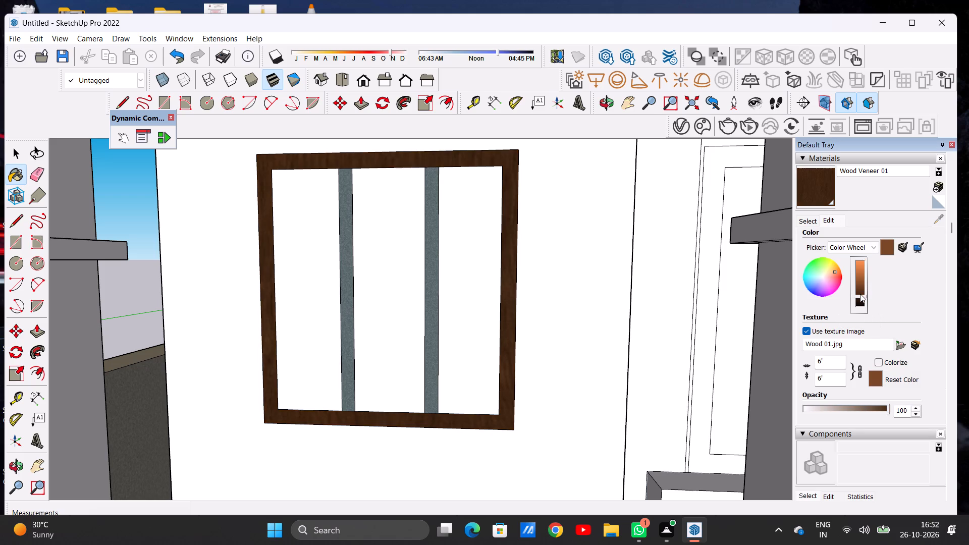
Paint the ground-floor front window's two vertical mullions in the darkened Wood Veneer 01.
{"action": "scroll", "coordinate": [340, 314], "scroll_direction": "up", "scroll_amount": 3}
{"action": "left_click", "coordinate": [343, 312]}
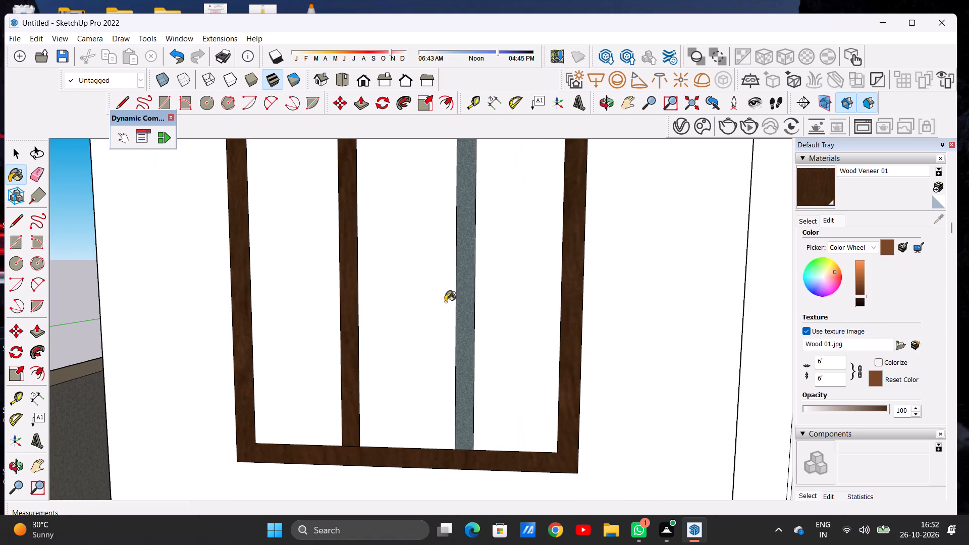
{"action": "left_click", "coordinate": [470, 293]}
{"action": "scroll", "coordinate": [430, 337], "scroll_direction": "down", "scroll_amount": 9}
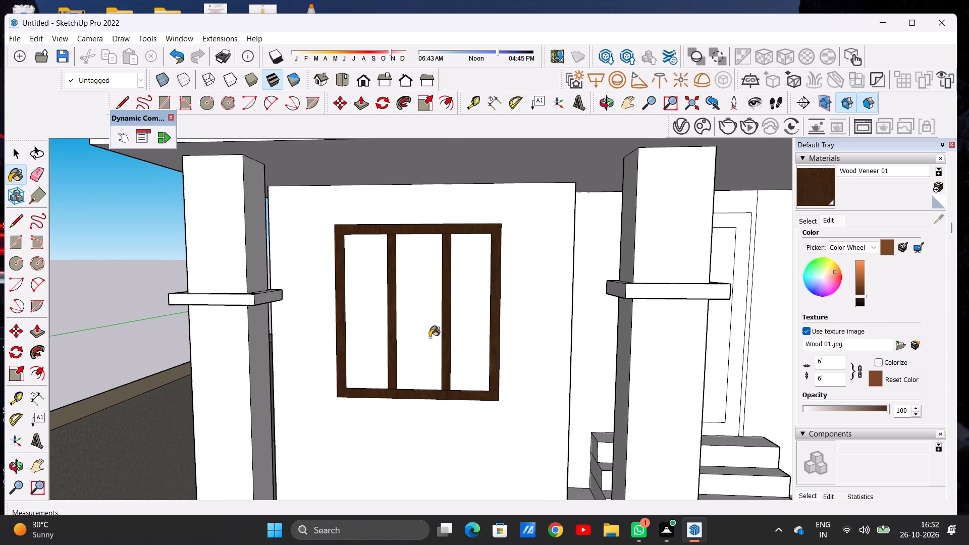
{"action": "scroll", "coordinate": [398, 303], "scroll_direction": "down", "scroll_amount": 2}
{"action": "scroll", "coordinate": [429, 320], "scroll_direction": "up", "scroll_amount": 3}
{"action": "scroll", "coordinate": [429, 320], "scroll_direction": "down", "scroll_amount": 1}
{"action": "scroll", "coordinate": [429, 320], "scroll_direction": "up", "scroll_amount": 1}
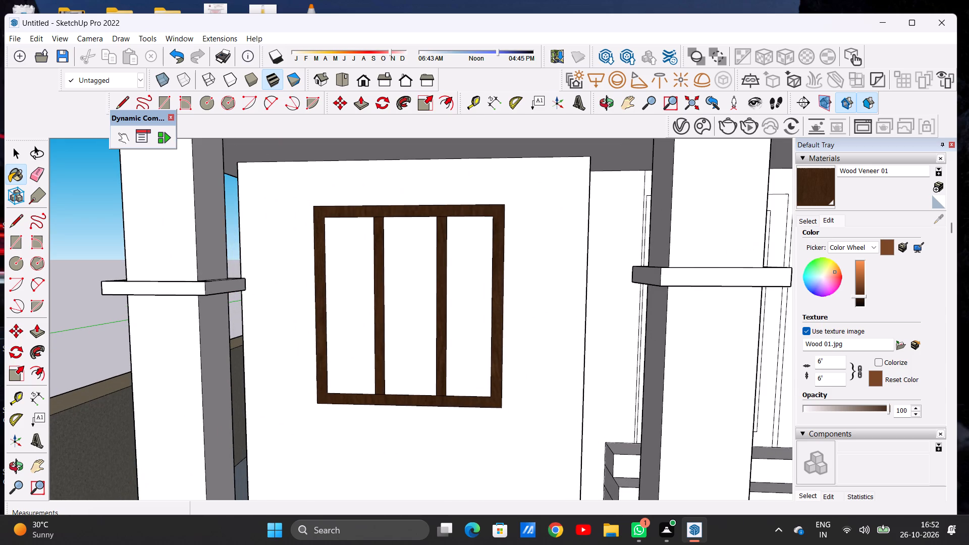
Browse the Glass and Mirrors materials for a glass to use on the window panes.
{"action": "left_click", "coordinate": [805, 222]}
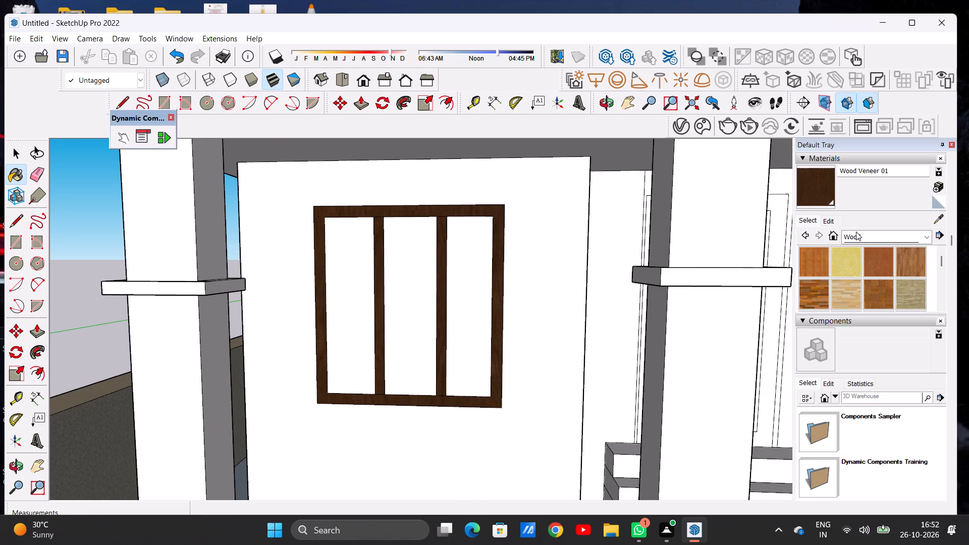
{"action": "left_click", "coordinate": [858, 236]}
{"action": "left_click", "coordinate": [856, 295]}
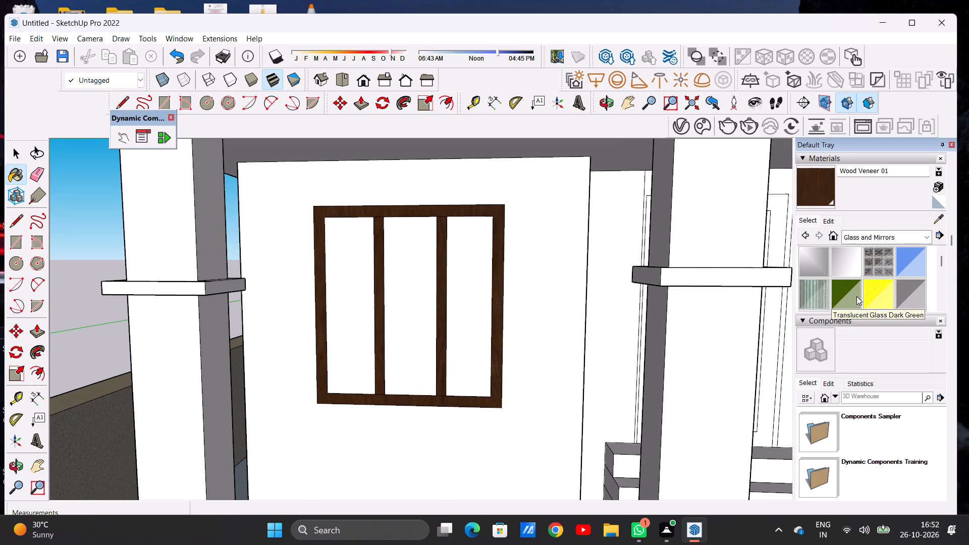
{"action": "scroll", "coordinate": [854, 282], "scroll_direction": "down", "scroll_amount": 1}
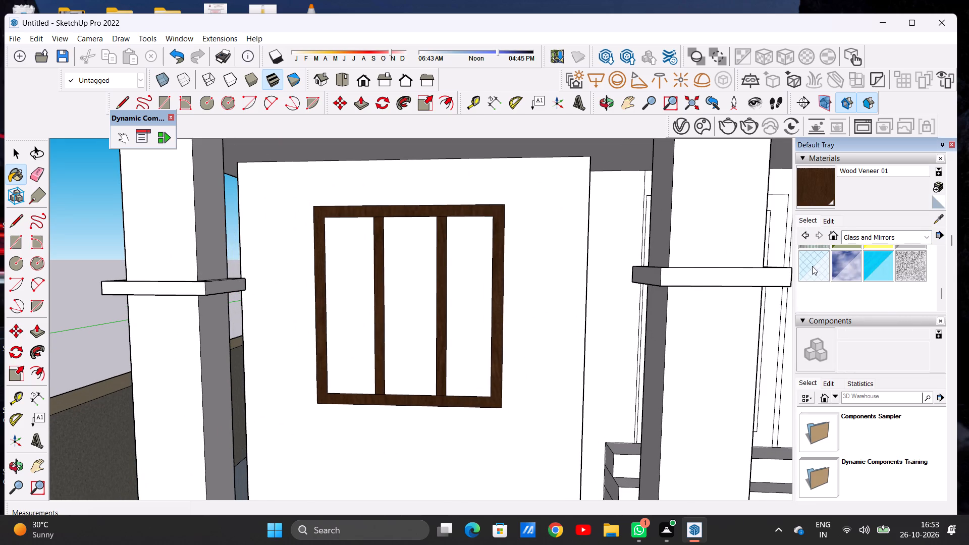
Paint the three panes of the ground-floor window with the Translucent Glass Gray material.
{"action": "scroll", "coordinate": [881, 269], "scroll_direction": "up", "scroll_amount": 2}
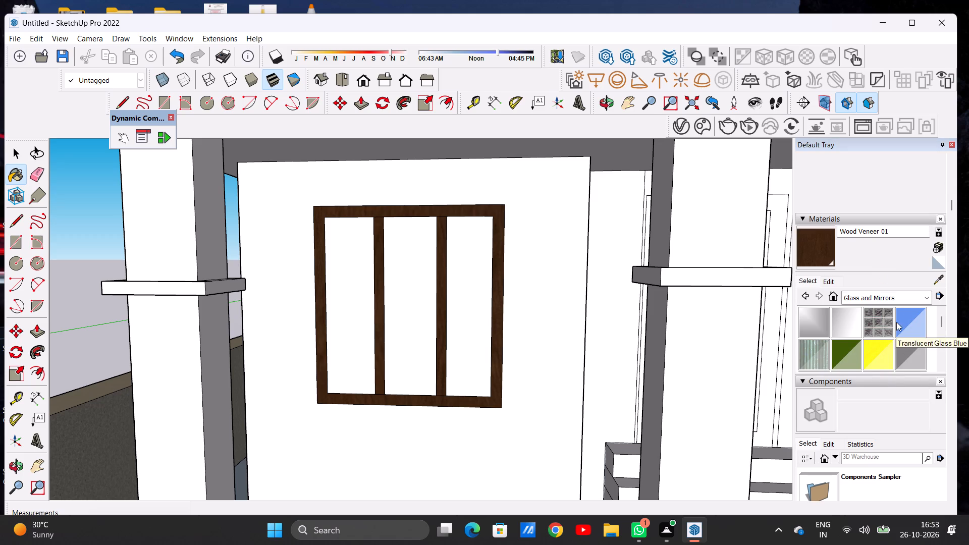
{"action": "left_click", "coordinate": [911, 345]}
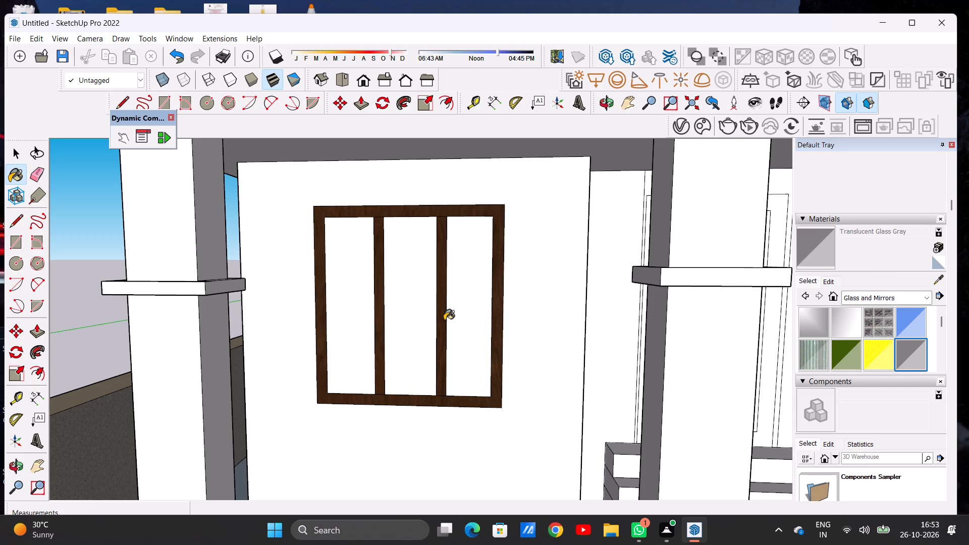
{"action": "scroll", "coordinate": [415, 326], "scroll_direction": "up", "scroll_amount": 6}
{"action": "left_click", "coordinate": [414, 326]}
{"action": "left_click", "coordinate": [507, 295]}
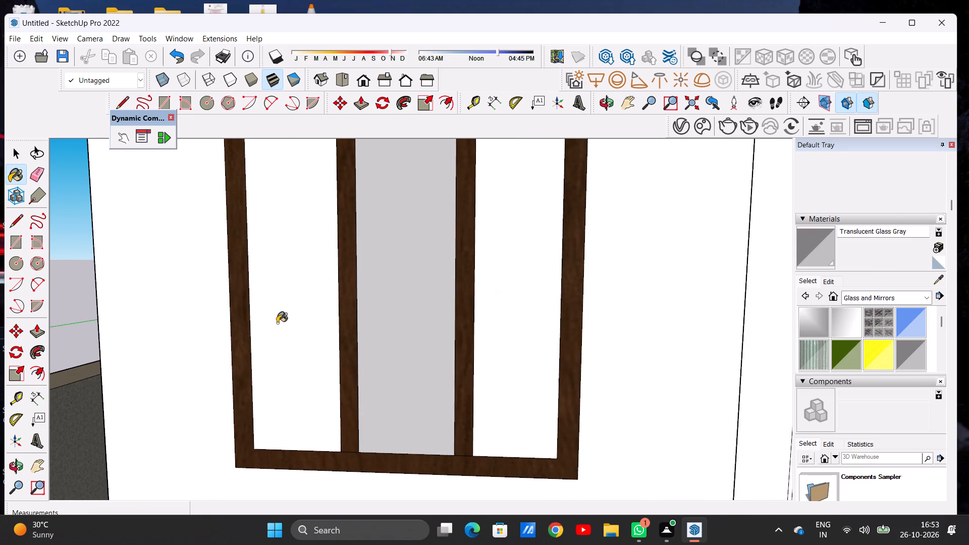
{"action": "left_click", "coordinate": [277, 323]}
Lighten the Translucent Glass Gray material by raising its colour brightness.
{"action": "scroll", "coordinate": [386, 318], "scroll_direction": "down", "scroll_amount": 5}
{"action": "scroll", "coordinate": [387, 318], "scroll_direction": "up", "scroll_amount": 1}
{"action": "scroll", "coordinate": [387, 318], "scroll_direction": "down", "scroll_amount": 3}
{"action": "middle_click_drag", "start_coordinate": [392, 329], "coordinate": [443, 317]}
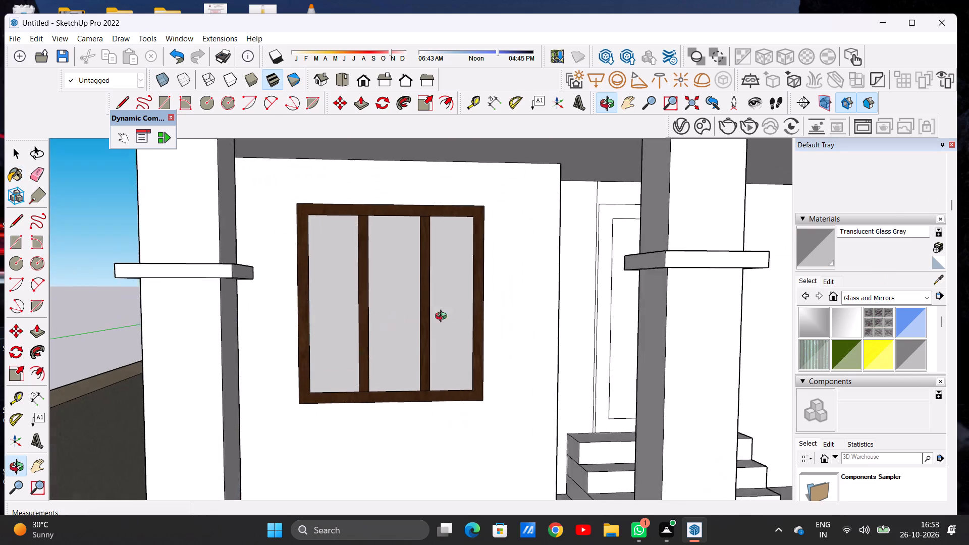
{"action": "middle_click_drag", "start_coordinate": [443, 317], "coordinate": [371, 364]}
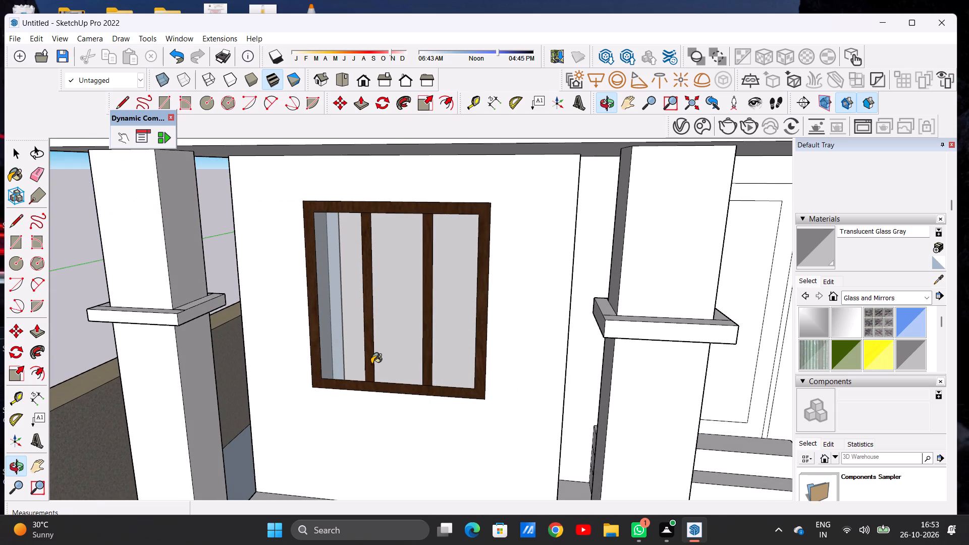
{"action": "scroll", "coordinate": [373, 362], "scroll_direction": "down", "scroll_amount": 8}
{"action": "scroll", "coordinate": [404, 315], "scroll_direction": "up", "scroll_amount": 3}
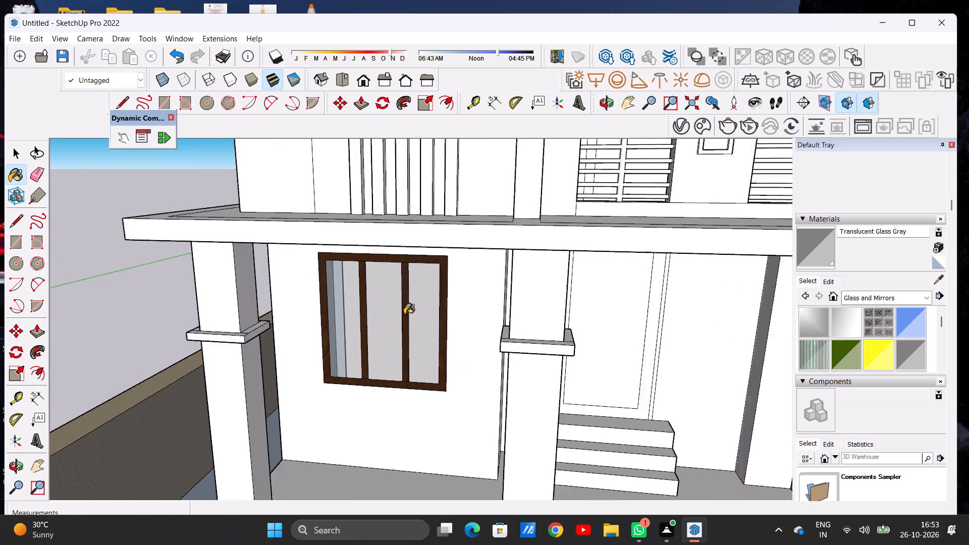
{"action": "scroll", "coordinate": [404, 314], "scroll_direction": "up", "scroll_amount": 4}
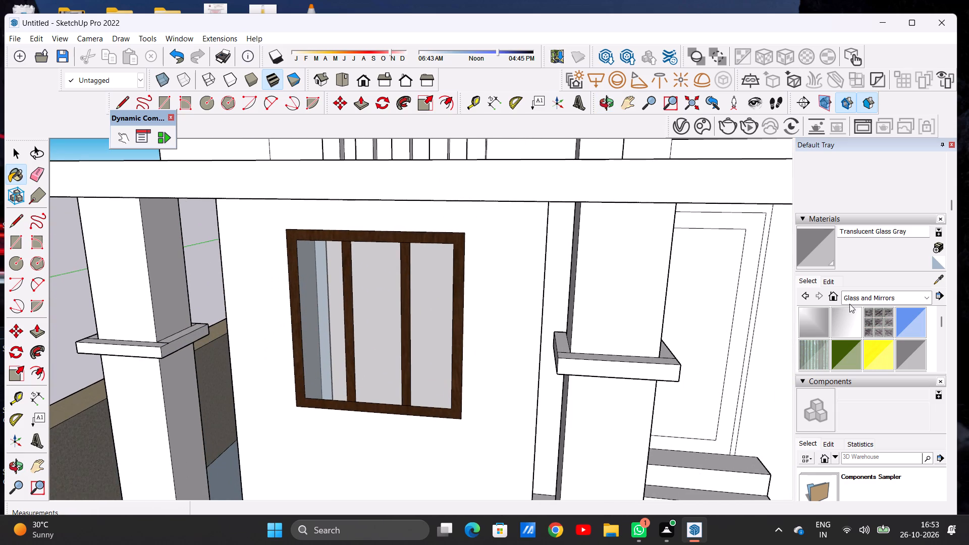
{"action": "left_click", "coordinate": [827, 279]}
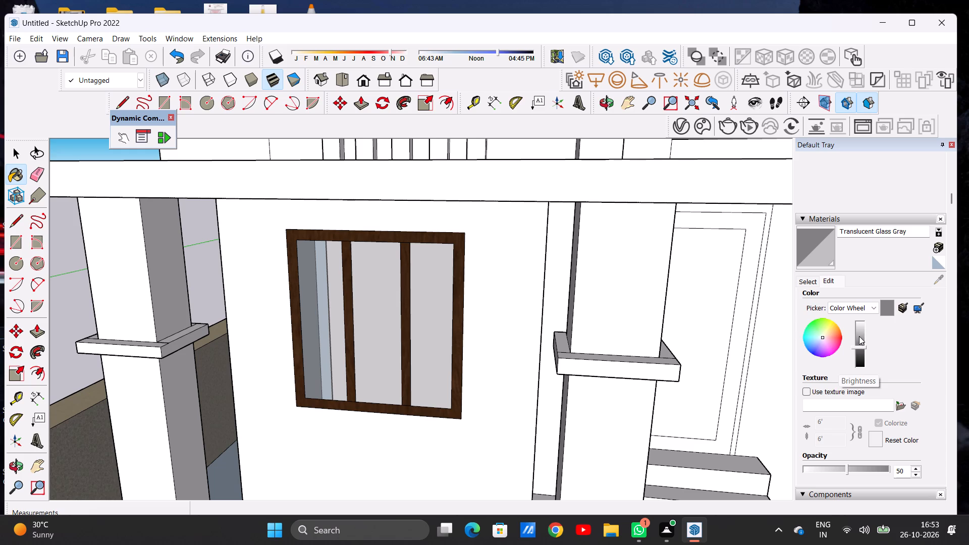
{"action": "left_click", "coordinate": [859, 336]}
Examine the glazed ground-floor window and the whole house front from several angles and distances.
{"action": "scroll", "coordinate": [421, 327], "scroll_direction": "down", "scroll_amount": 1}
{"action": "scroll", "coordinate": [421, 327], "scroll_direction": "up", "scroll_amount": 1}
{"action": "scroll", "coordinate": [421, 327], "scroll_direction": "down", "scroll_amount": 4}
{"action": "middle_click_drag", "start_coordinate": [413, 323], "coordinate": [413, 282]}
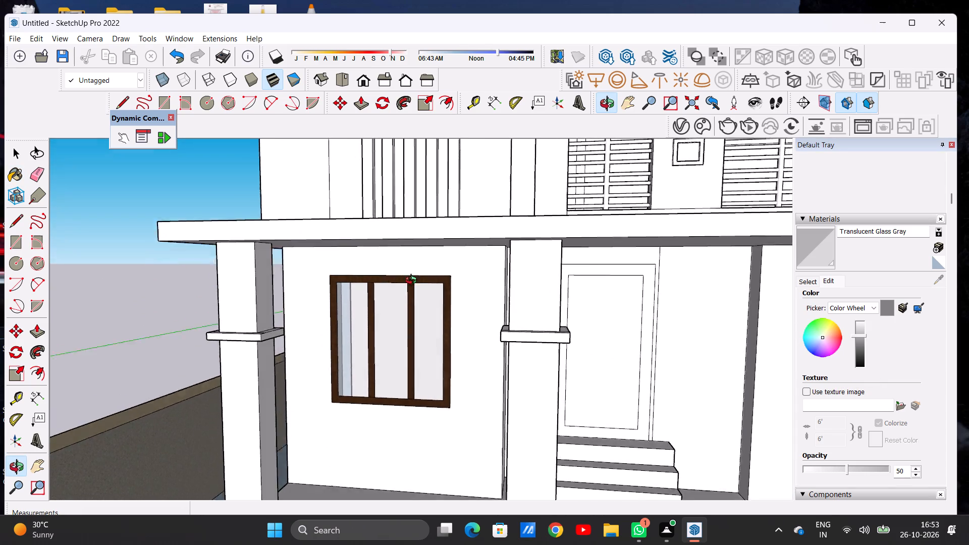
{"action": "middle_click_drag", "start_coordinate": [413, 282], "coordinate": [504, 363]}
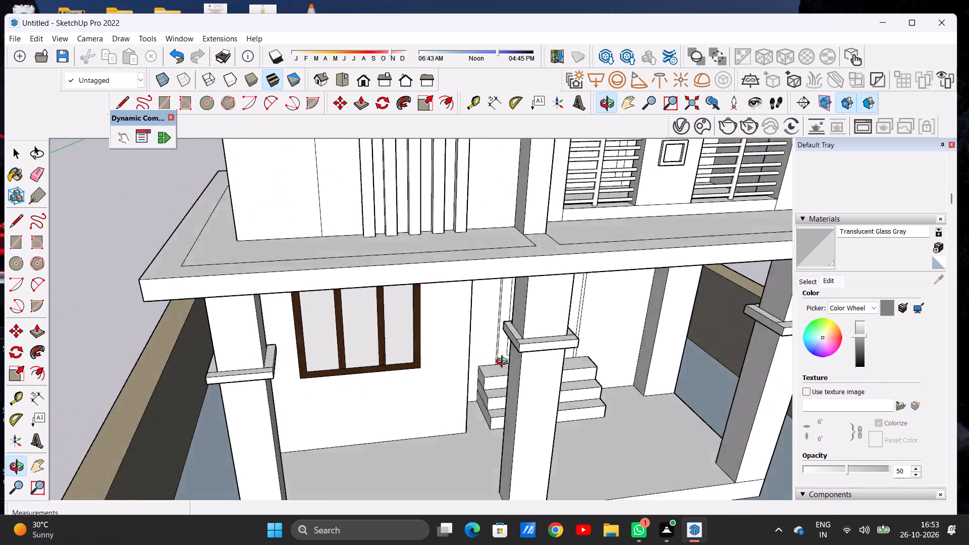
{"action": "middle_click_drag", "start_coordinate": [504, 363], "coordinate": [356, 333]}
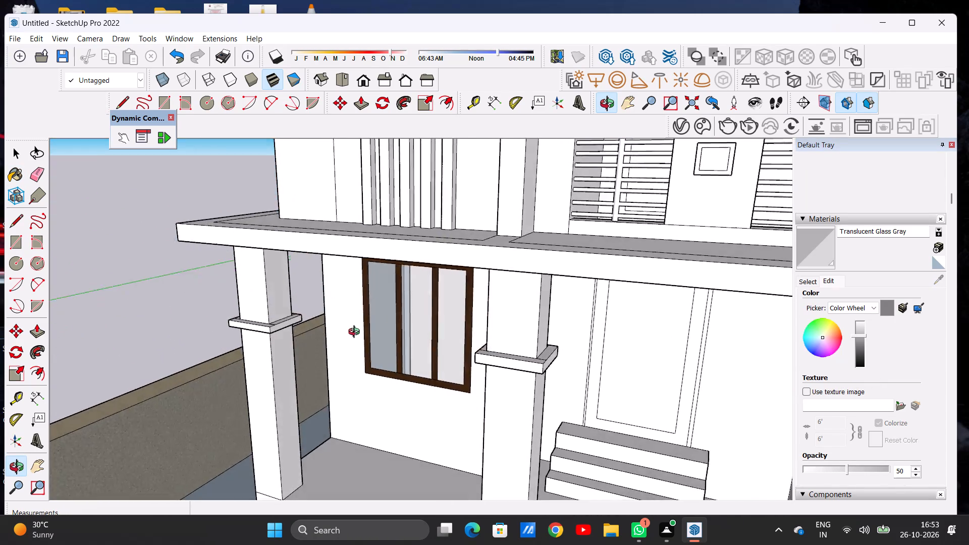
{"action": "middle_click_drag", "start_coordinate": [356, 333], "coordinate": [369, 340]}
{"action": "scroll", "coordinate": [444, 327], "scroll_direction": "down", "scroll_amount": 7}
{"action": "middle_click_drag", "start_coordinate": [435, 332], "coordinate": [450, 278]}
{"action": "scroll", "coordinate": [438, 318], "scroll_direction": "up", "scroll_amount": 5}
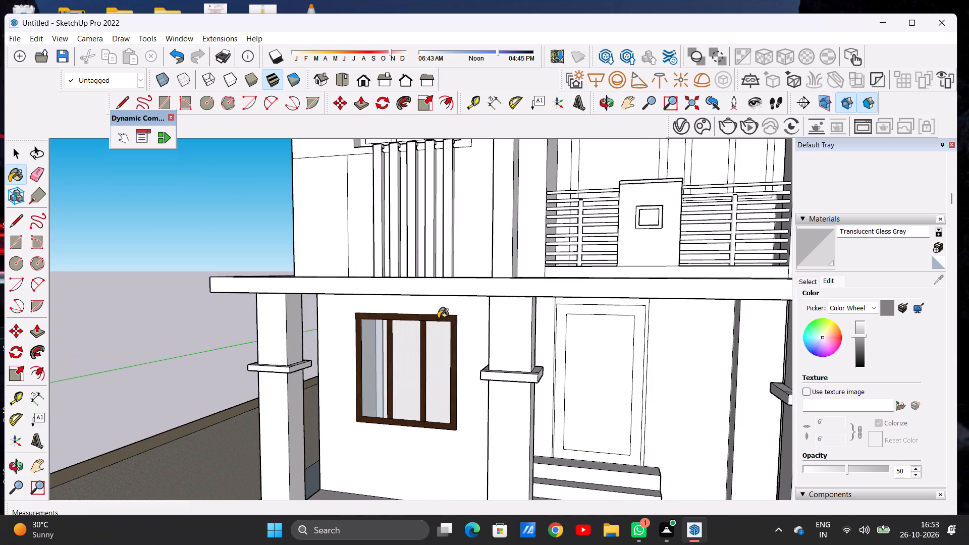
{"action": "scroll", "coordinate": [431, 348], "scroll_direction": "down", "scroll_amount": 9}
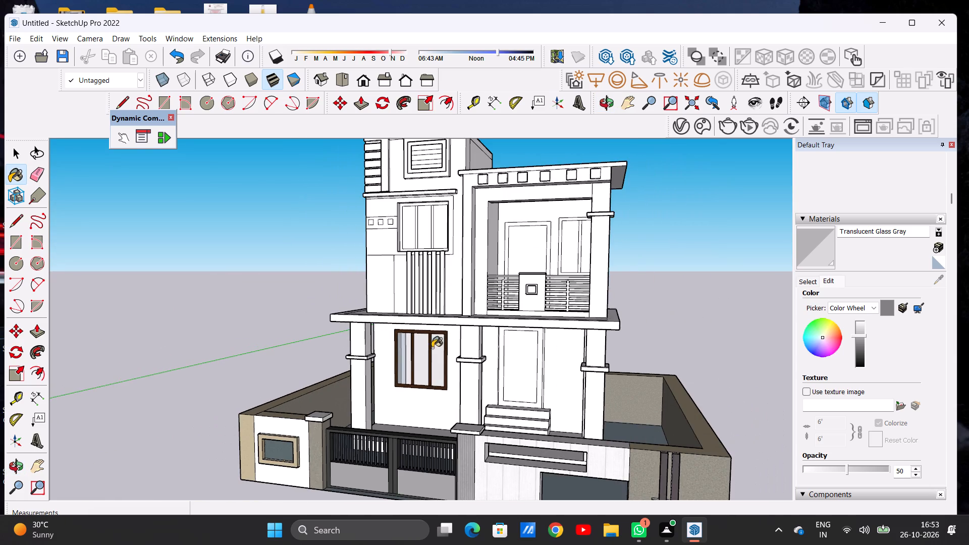
{"action": "middle_click_drag", "start_coordinate": [434, 348], "coordinate": [448, 370]}
{"action": "middle_click_drag", "start_coordinate": [448, 369], "coordinate": [471, 338]}
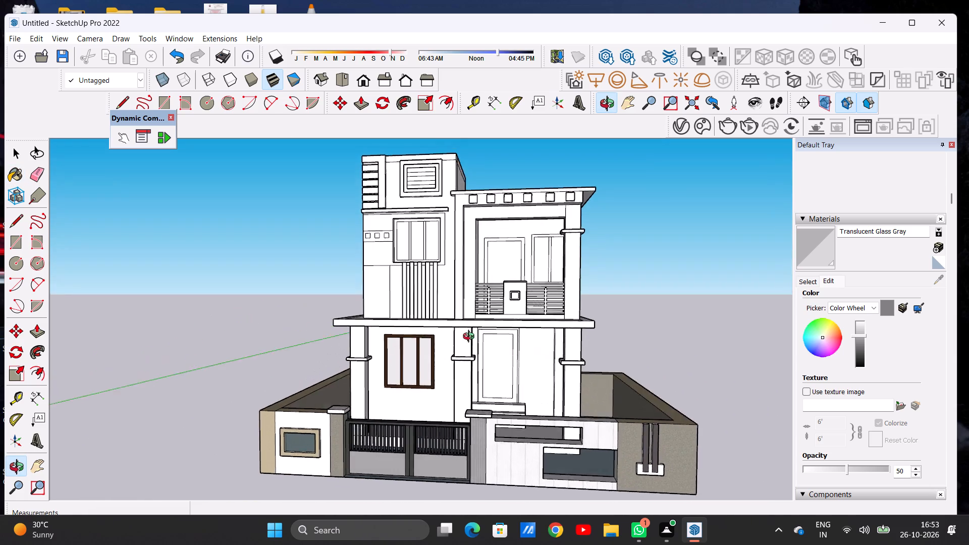
{"action": "middle_click_drag", "start_coordinate": [471, 338], "coordinate": [479, 328]}
{"action": "scroll", "coordinate": [433, 375], "scroll_direction": "up", "scroll_amount": 7}
{"action": "middle_click_drag", "start_coordinate": [433, 368], "coordinate": [435, 375]}
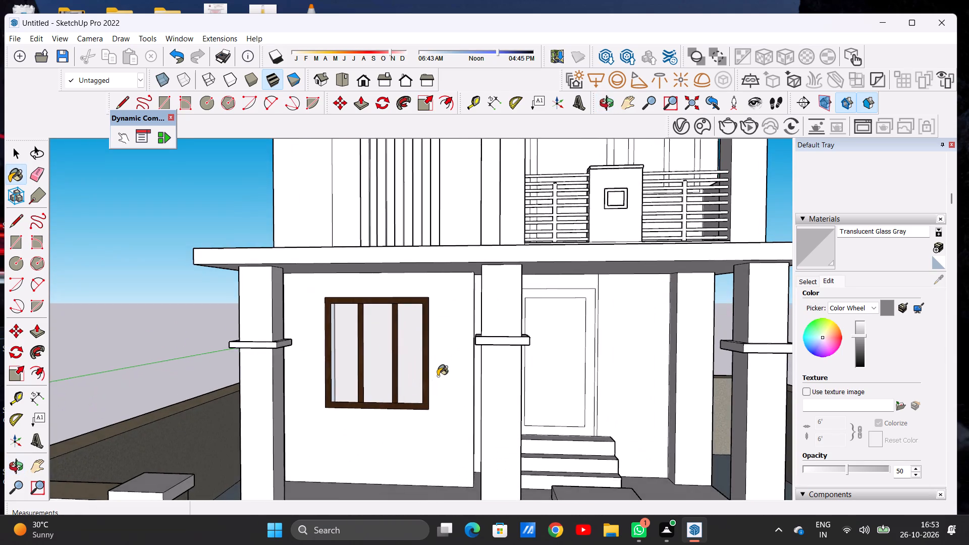
{"action": "scroll", "coordinate": [440, 376], "scroll_direction": "up", "scroll_amount": 2}
{"action": "key", "text": "space"}
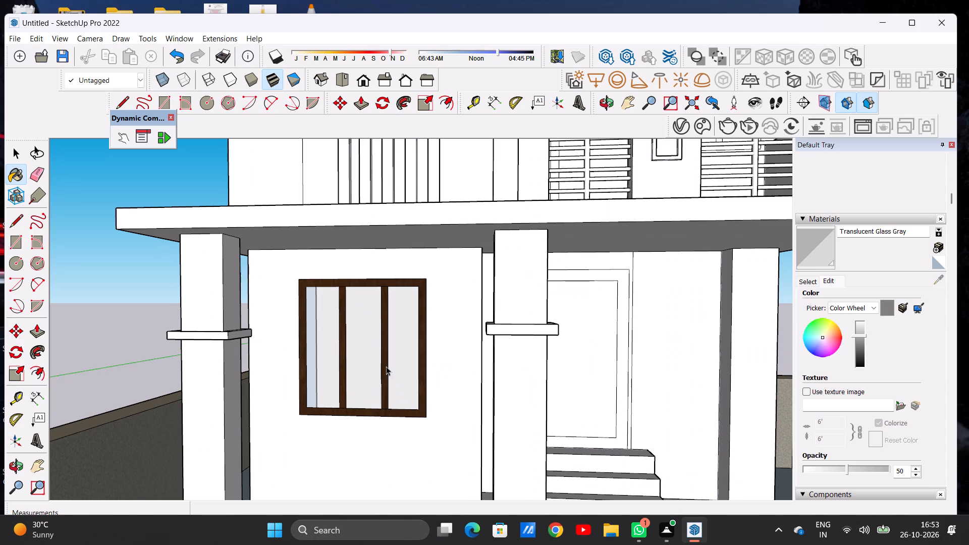
{"action": "scroll", "coordinate": [390, 357], "scroll_direction": "down", "scroll_amount": 4}
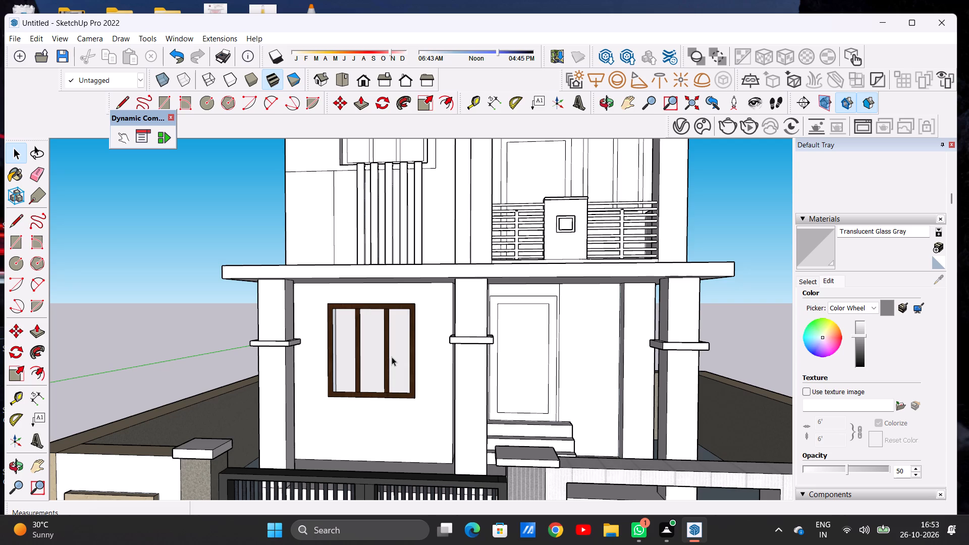
{"action": "scroll", "coordinate": [423, 321], "scroll_direction": "down", "scroll_amount": 5}
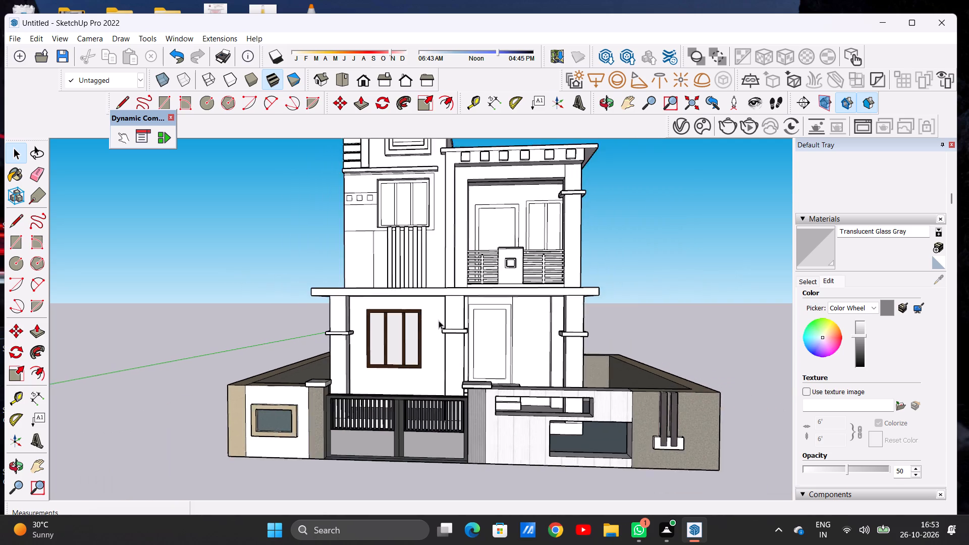
Paint the front wall around the ground-floor window with Cladding Siding White from the Brick, Cladding and Siding collection.
{"action": "scroll", "coordinate": [441, 339], "scroll_direction": "up", "scroll_amount": 7}
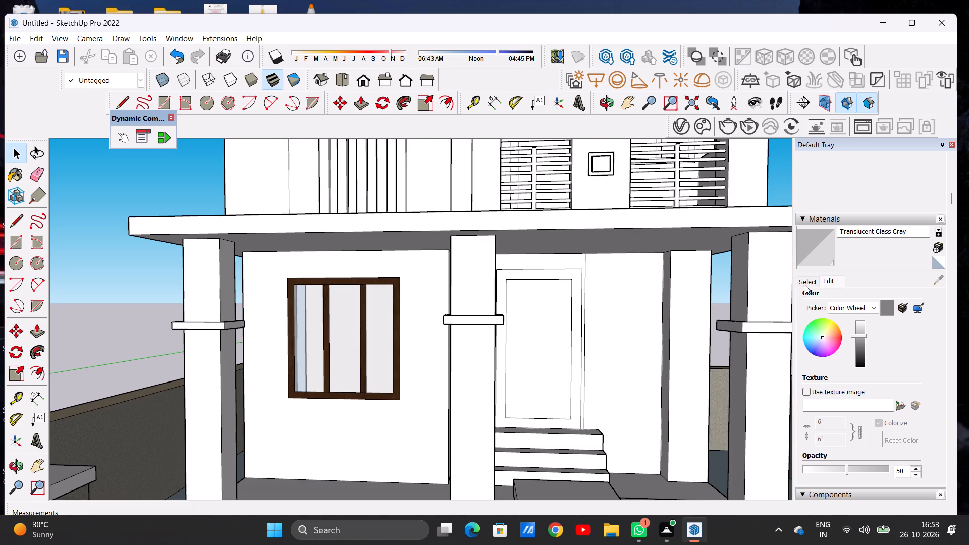
{"action": "left_click", "coordinate": [805, 284]}
{"action": "left_click", "coordinate": [851, 297]}
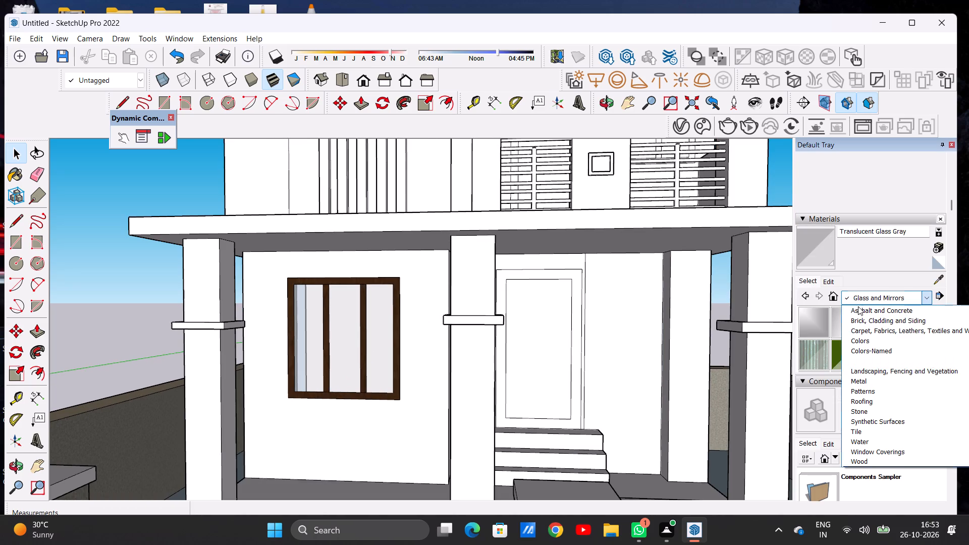
{"action": "left_click", "coordinate": [919, 324]}
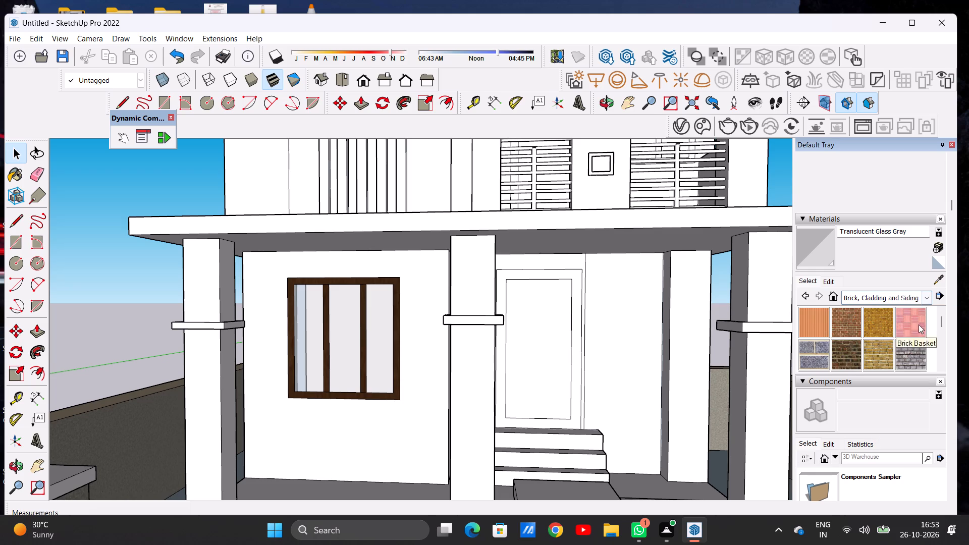
{"action": "scroll", "coordinate": [840, 336], "scroll_direction": "down", "scroll_amount": 1}
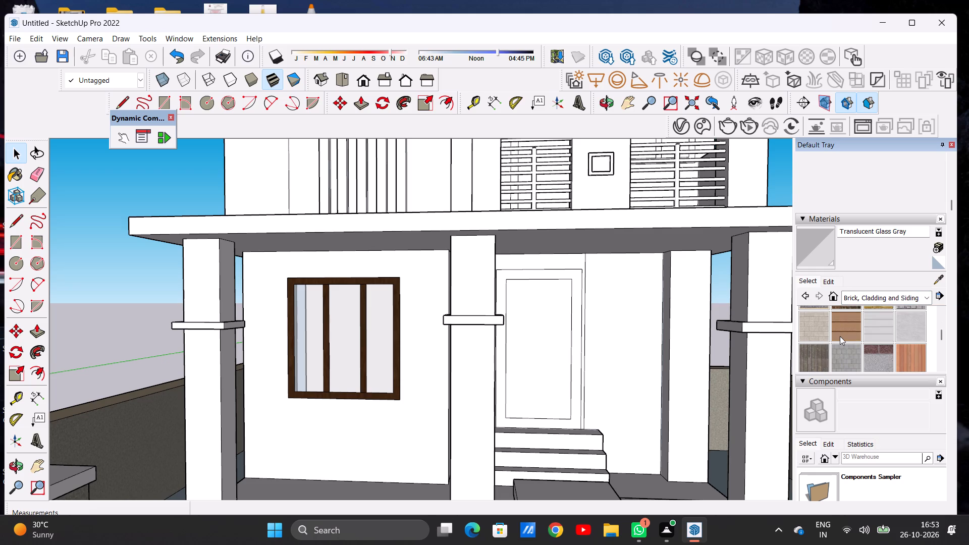
{"action": "left_click", "coordinate": [877, 323]}
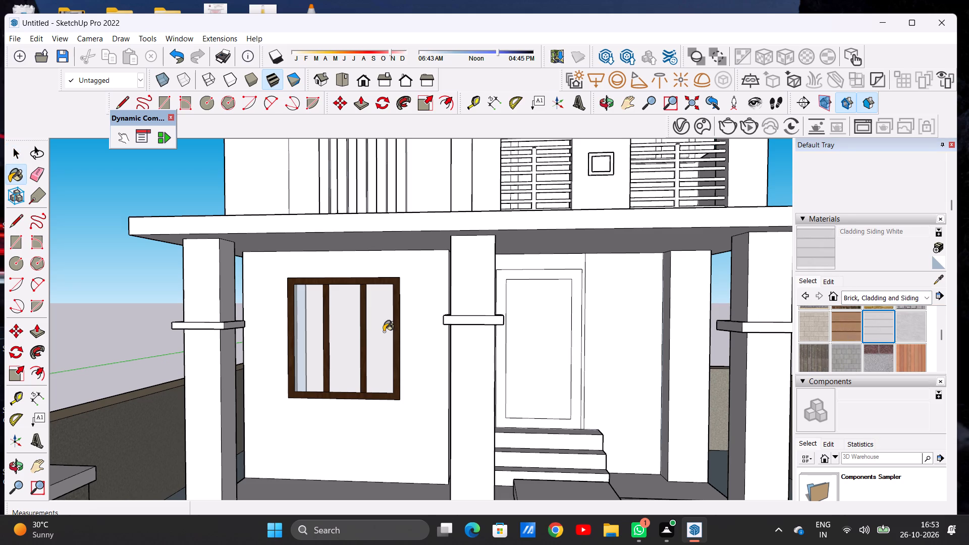
{"action": "scroll", "coordinate": [320, 345], "scroll_direction": "up", "scroll_amount": 5}
{"action": "left_click", "coordinate": [483, 254]}
{"action": "scroll", "coordinate": [497, 307], "scroll_direction": "up", "scroll_amount": 2}
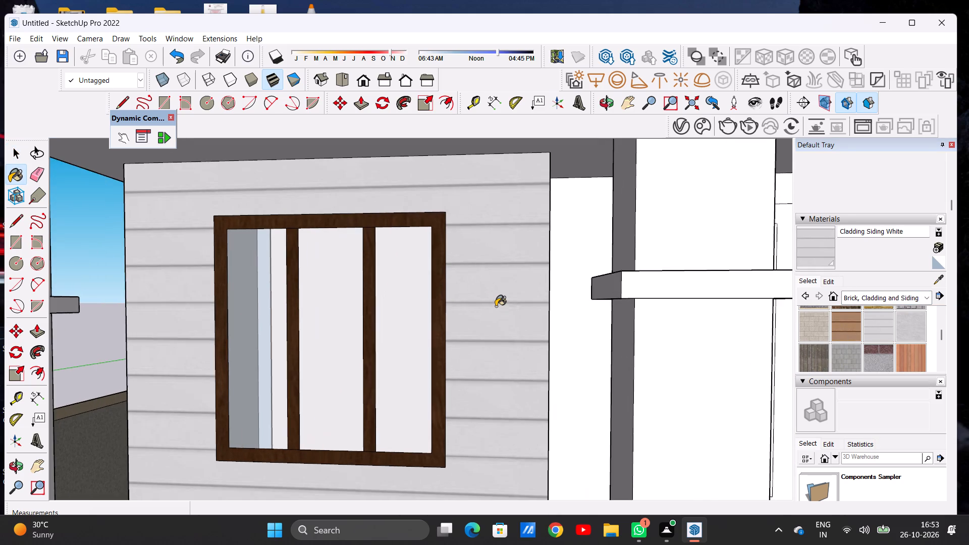
Paint the window wall's return face beside the entrance with Cladding Siding White.
{"action": "scroll", "coordinate": [494, 303], "scroll_direction": "down", "scroll_amount": 9}
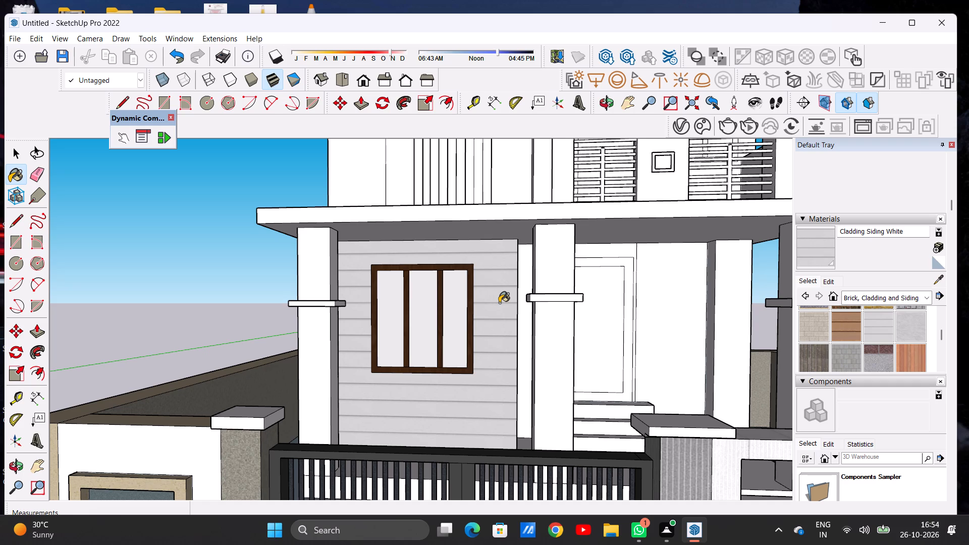
{"action": "middle_click_drag", "start_coordinate": [499, 303], "coordinate": [361, 339]}
{"action": "scroll", "coordinate": [491, 258], "scroll_direction": "down", "scroll_amount": 4}
{"action": "scroll", "coordinate": [568, 259], "scroll_direction": "up", "scroll_amount": 2}
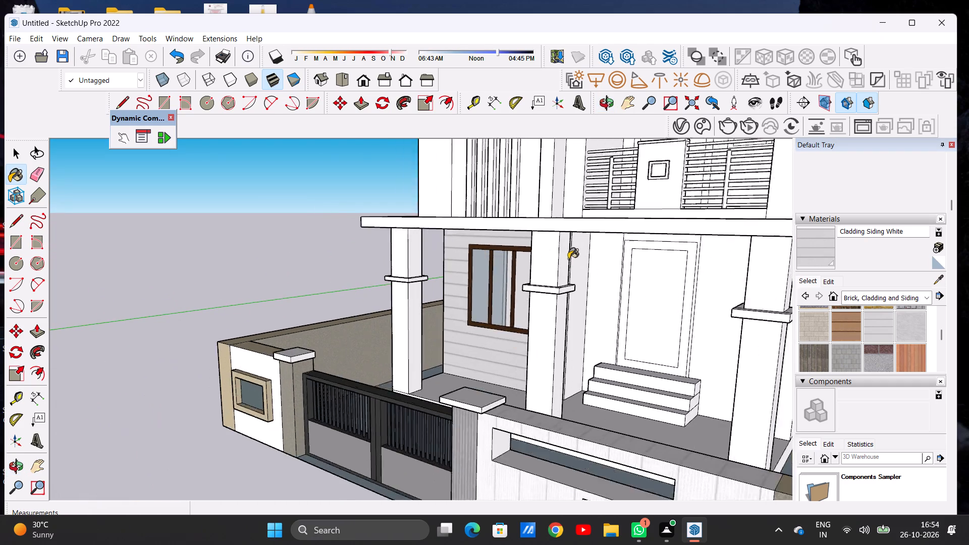
{"action": "scroll", "coordinate": [568, 259], "scroll_direction": "up", "scroll_amount": 9}
{"action": "scroll", "coordinate": [576, 259], "scroll_direction": "down", "scroll_amount": 1}
{"action": "left_click", "coordinate": [584, 254]}
Paint the outer side wall of the ground floor next to the window with Cladding Siding White.
{"action": "scroll", "coordinate": [544, 268], "scroll_direction": "down", "scroll_amount": 6}
{"action": "middle_click_drag", "start_coordinate": [462, 288], "coordinate": [558, 266]}
{"action": "scroll", "coordinate": [470, 284], "scroll_direction": "down", "scroll_amount": 5}
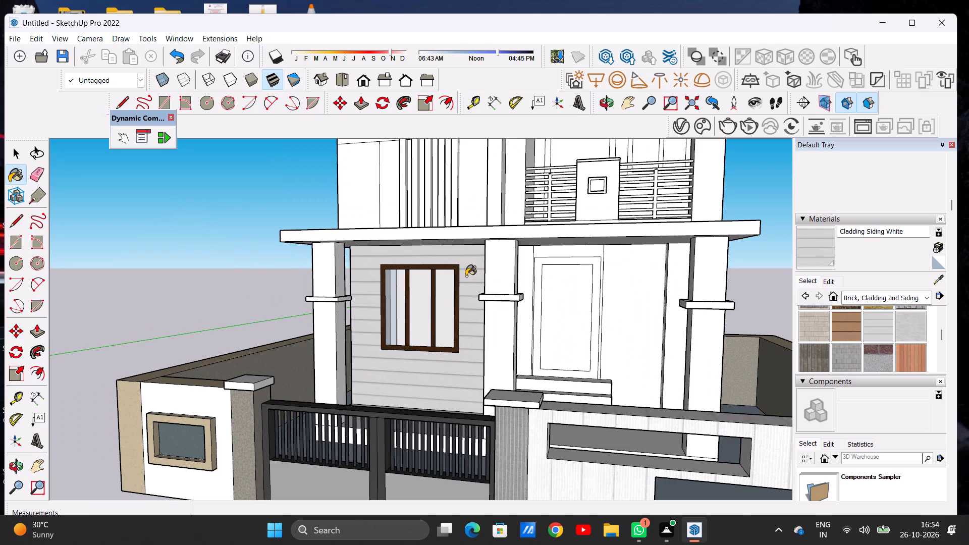
{"action": "scroll", "coordinate": [466, 276], "scroll_direction": "down", "scroll_amount": 5}
{"action": "middle_click_drag", "start_coordinate": [445, 295], "coordinate": [598, 284]}
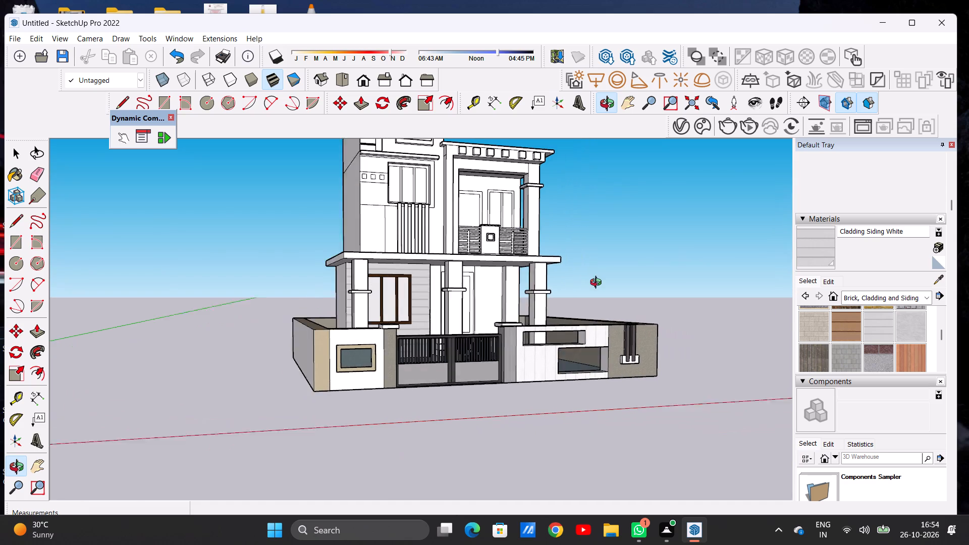
{"action": "middle_click_drag", "start_coordinate": [598, 284], "coordinate": [599, 284]}
{"action": "middle_click_drag", "start_coordinate": [347, 306], "coordinate": [376, 335]}
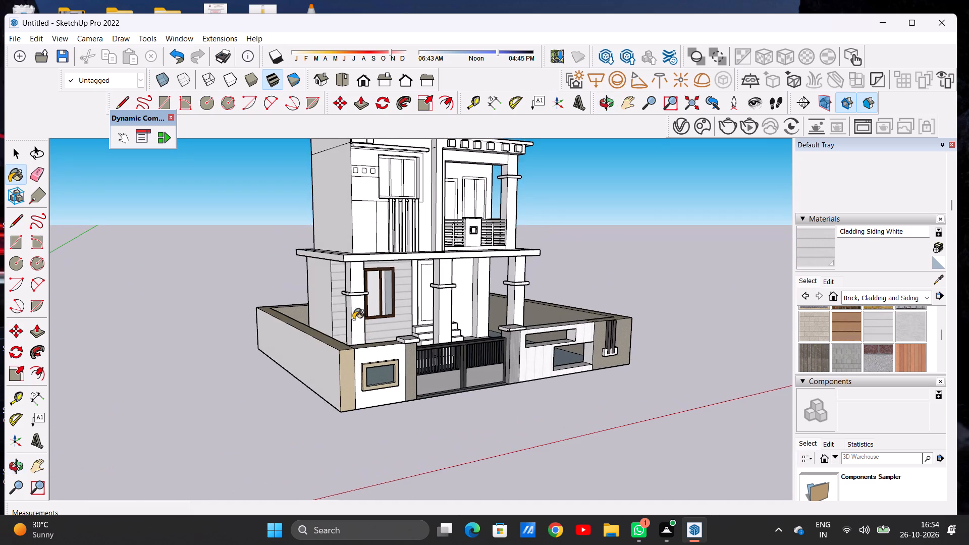
{"action": "scroll", "coordinate": [329, 299], "scroll_direction": "up", "scroll_amount": 11}
{"action": "left_click", "coordinate": [327, 284]}
Examine the clad ground-floor walls and the unpainted entrance wall around the door.
{"action": "scroll", "coordinate": [327, 284], "scroll_direction": "down", "scroll_amount": 7}
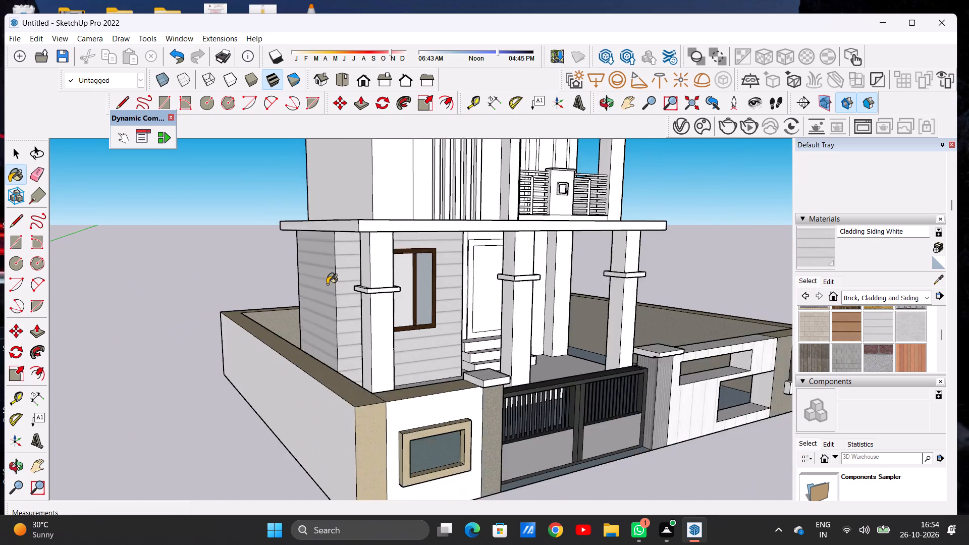
{"action": "scroll", "coordinate": [329, 284], "scroll_direction": "up", "scroll_amount": 1}
{"action": "scroll", "coordinate": [331, 285], "scroll_direction": "down", "scroll_amount": 2}
{"action": "middle_click_drag", "start_coordinate": [479, 290], "coordinate": [365, 278]}
{"action": "scroll", "coordinate": [365, 279], "scroll_direction": "down", "scroll_amount": 4}
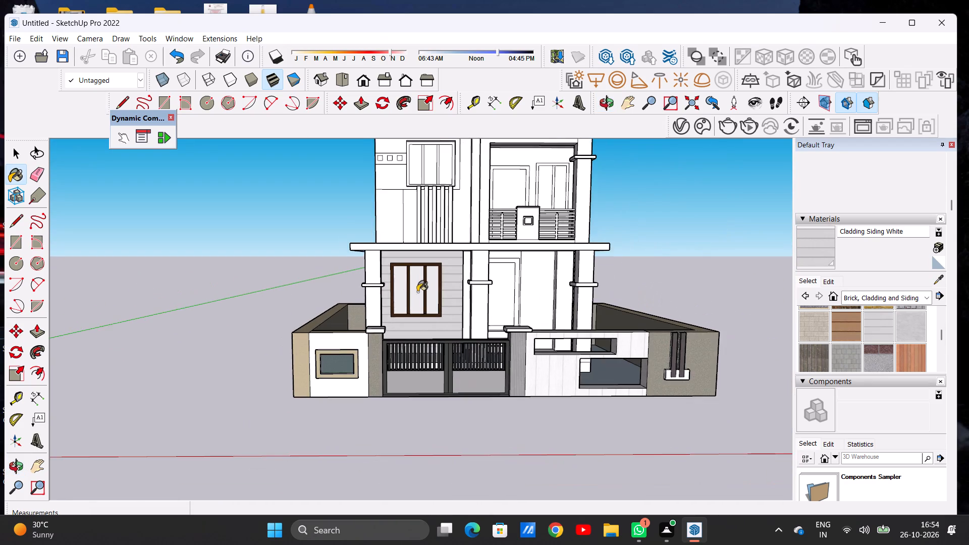
{"action": "scroll", "coordinate": [461, 290], "scroll_direction": "up", "scroll_amount": 4}
{"action": "scroll", "coordinate": [411, 299], "scroll_direction": "down", "scroll_amount": 4}
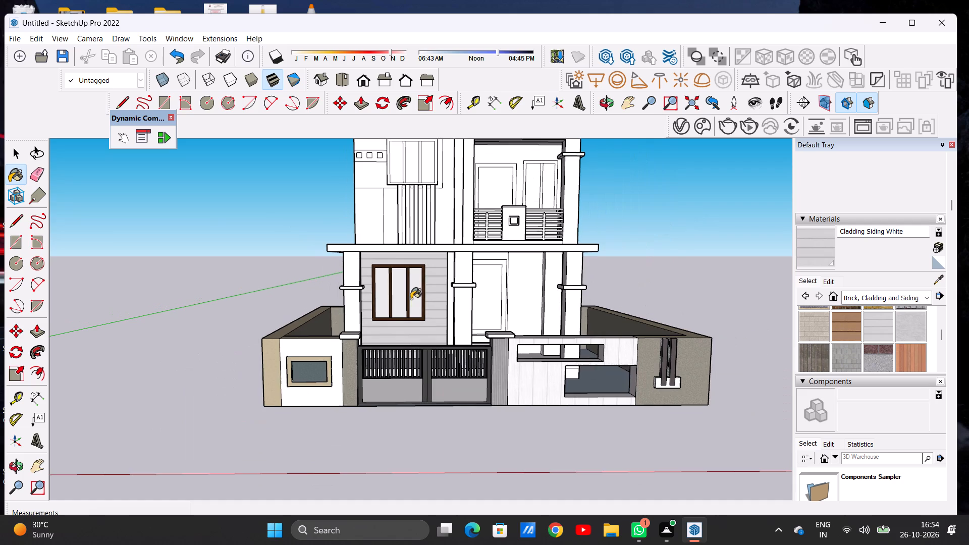
{"action": "scroll", "coordinate": [450, 299], "scroll_direction": "up", "scroll_amount": 5}
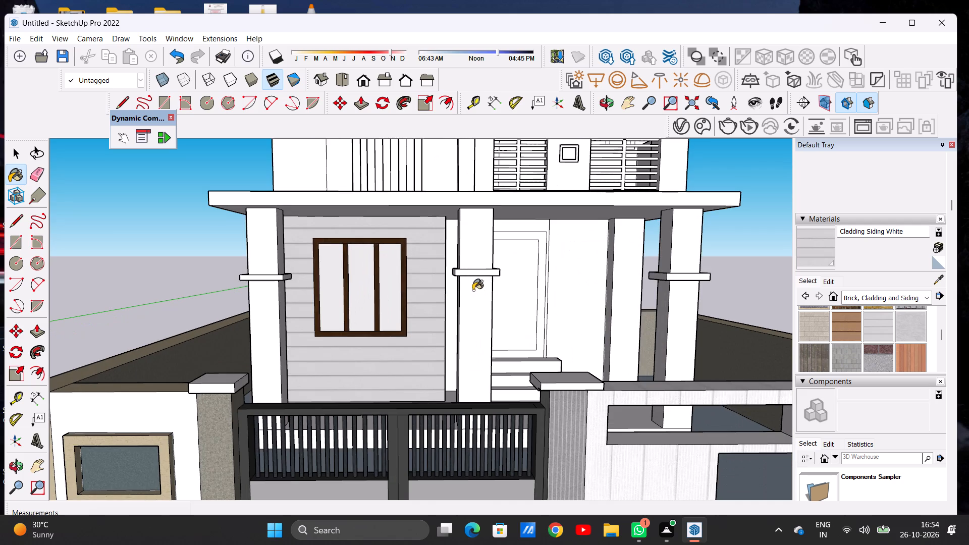
{"action": "scroll", "coordinate": [468, 287], "scroll_direction": "down", "scroll_amount": 3}
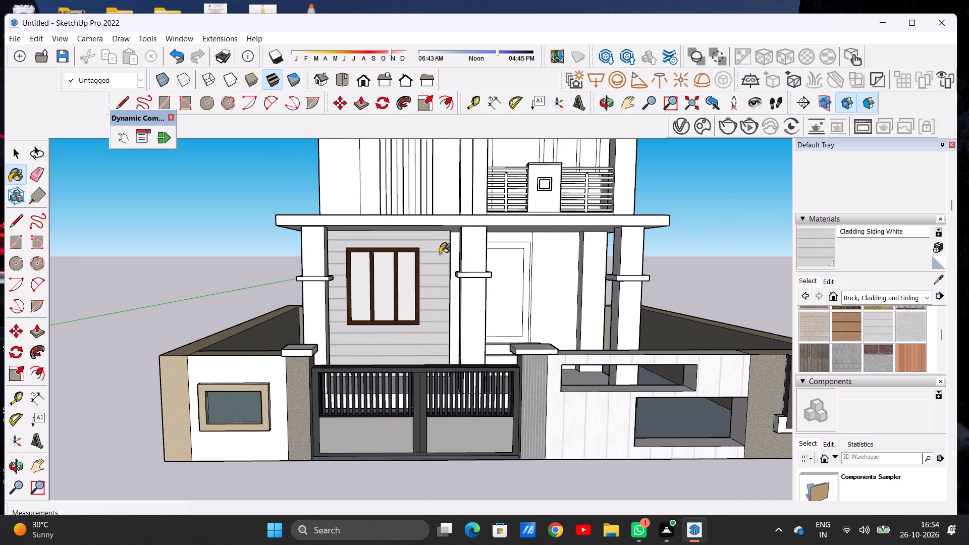
{"action": "scroll", "coordinate": [570, 263], "scroll_direction": "up", "scroll_amount": 8}
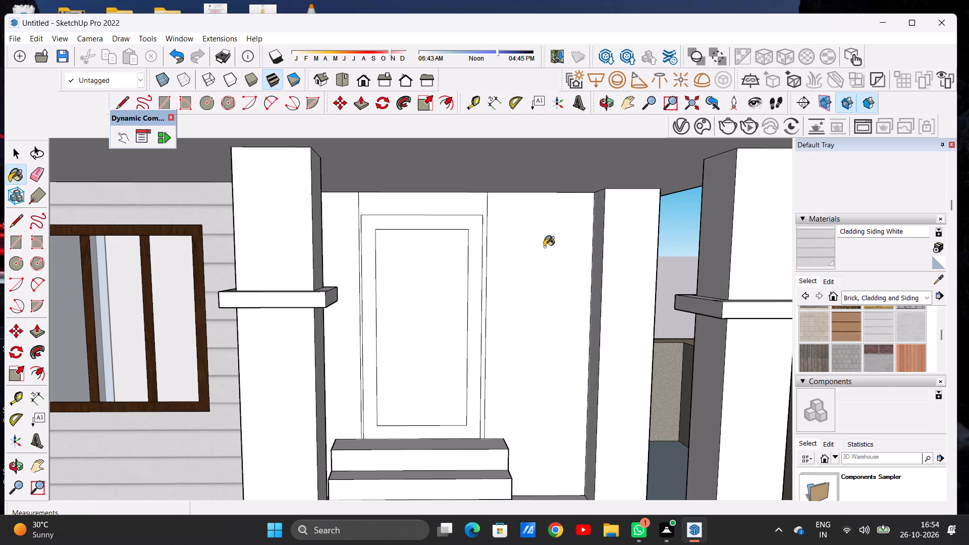
Paint the entrance wall beside and above the door with Cinder Block from the Brick, Cladding and Siding collection.
{"action": "scroll", "coordinate": [544, 247], "scroll_direction": "down", "scroll_amount": 4}
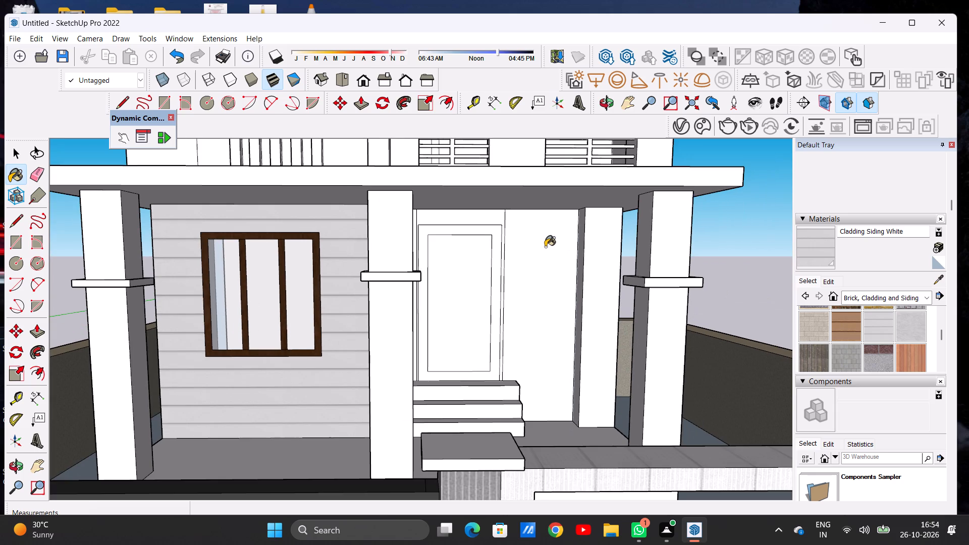
{"action": "scroll", "coordinate": [545, 247], "scroll_direction": "up", "scroll_amount": 4}
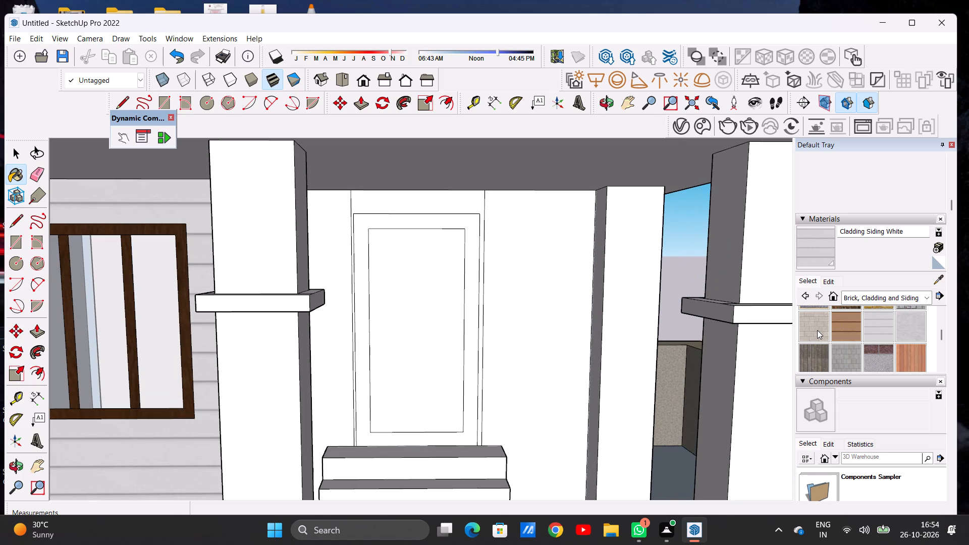
{"action": "left_click", "coordinate": [817, 330]}
{"action": "scroll", "coordinate": [504, 326], "scroll_direction": "up", "scroll_amount": 5}
{"action": "left_click", "coordinate": [510, 325]}
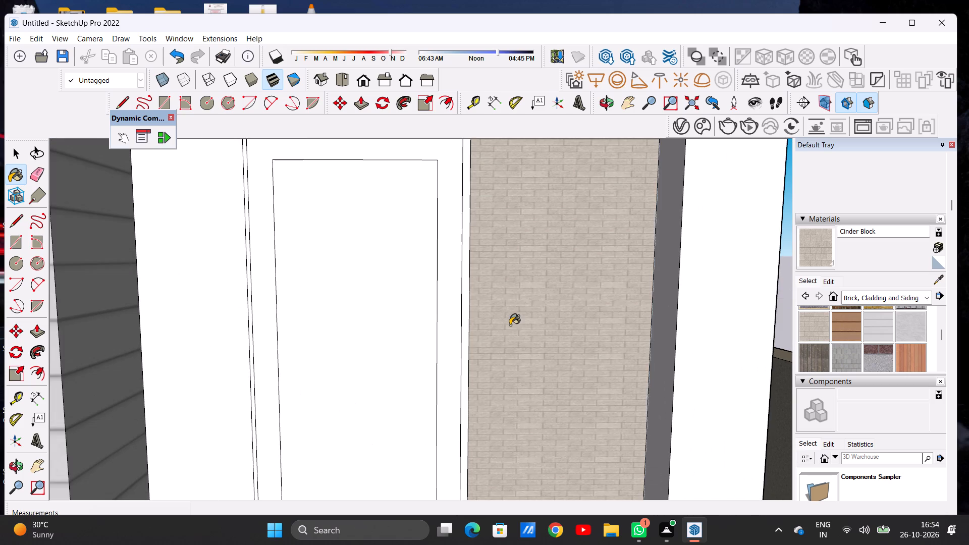
{"action": "scroll", "coordinate": [512, 319], "scroll_direction": "down", "scroll_amount": 7}
{"action": "scroll", "coordinate": [362, 284], "scroll_direction": "up", "scroll_amount": 5}
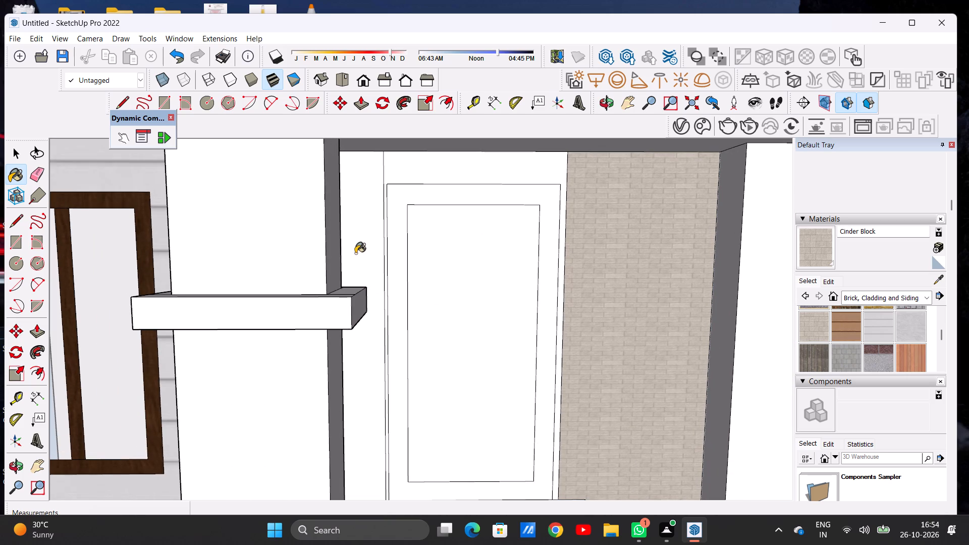
{"action": "left_click", "coordinate": [355, 253]}
{"action": "left_click", "coordinate": [409, 167]}
{"action": "scroll", "coordinate": [405, 178], "scroll_direction": "down", "scroll_amount": 7}
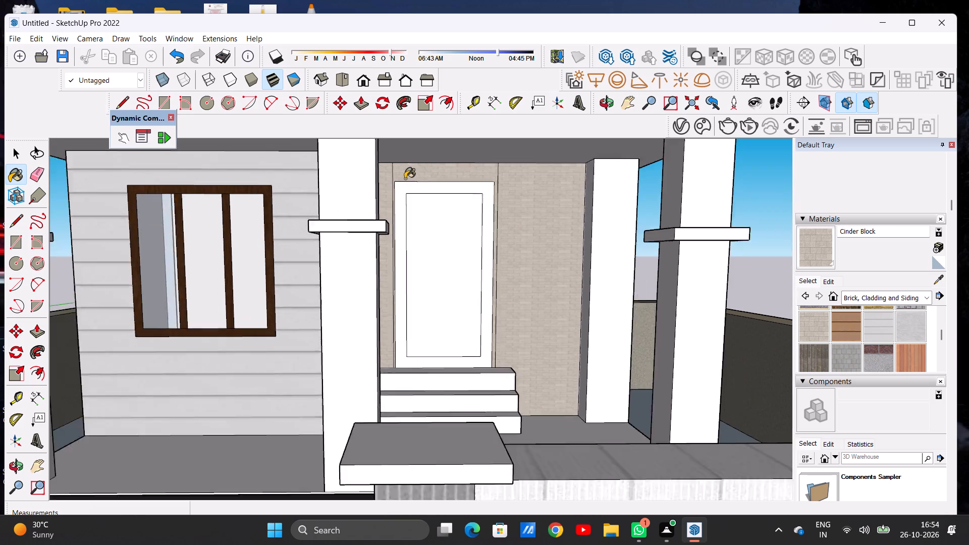
Set the Cinder Block texture's height to 3' so the blocks on the entrance wall scale up proportionally.
{"action": "scroll", "coordinate": [405, 179], "scroll_direction": "down", "scroll_amount": 1}
{"action": "scroll", "coordinate": [512, 246], "scroll_direction": "up", "scroll_amount": 10}
{"action": "scroll", "coordinate": [500, 307], "scroll_direction": "down", "scroll_amount": 5}
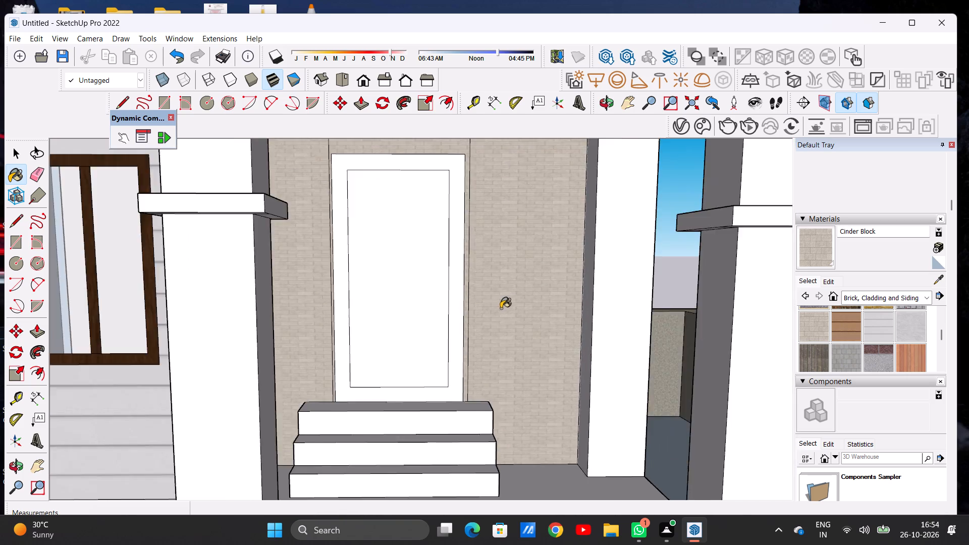
{"action": "scroll", "coordinate": [501, 308], "scroll_direction": "down", "scroll_amount": 5}
{"action": "middle_click_drag", "start_coordinate": [522, 340], "coordinate": [514, 325]}
{"action": "scroll", "coordinate": [517, 320], "scroll_direction": "up", "scroll_amount": 6}
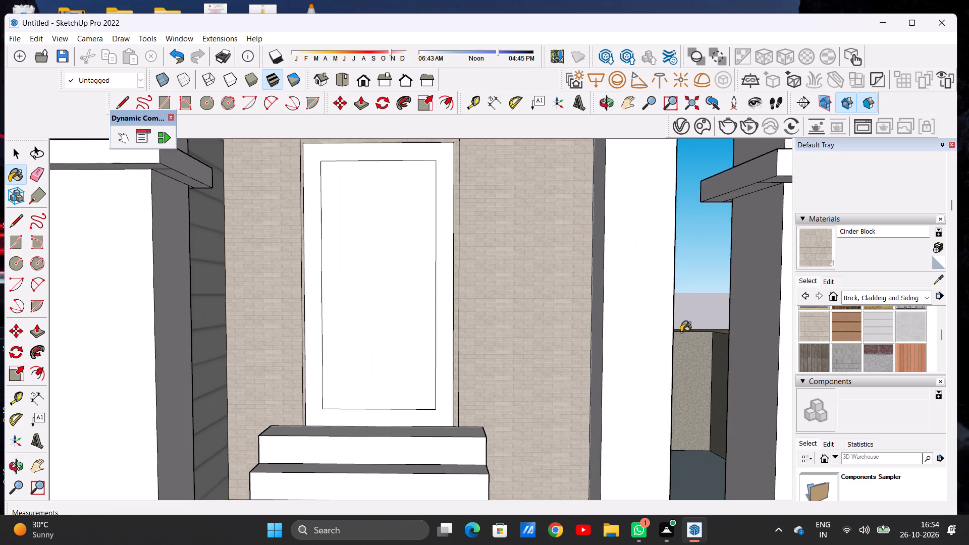
{"action": "left_click", "coordinate": [825, 285]}
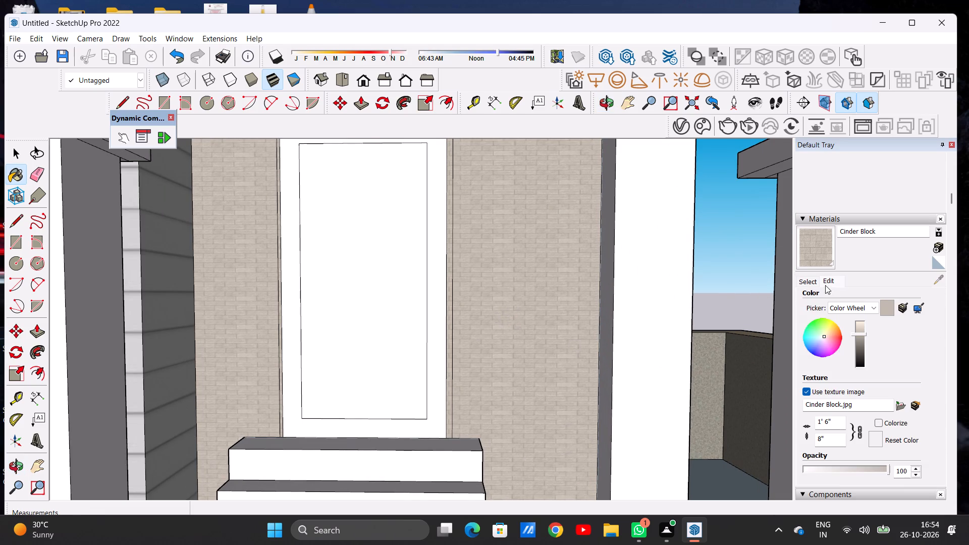
{"action": "left_click", "coordinate": [831, 433]}
{"action": "left_click", "coordinate": [829, 441]}
{"action": "key", "text": "BackSpace"}
{"action": "key", "text": "BackSpace"}
{"action": "key", "text": "BackSpace"}
{"action": "key", "text": "BackSpace"}
{"action": "key", "text": "BackSpace"}
{"action": "key", "text": "BackSpace"}
{"action": "key", "text": "BackSpace"}
{"action": "key", "text": "BackSpace"}
{"action": "key", "text": "BackSpace"}
{"action": "key", "text": "BackSpace"}
{"action": "key", "text": "BackSpace"}
{"action": "key", "text": "BackSpace"}
{"action": "key", "text": "BackSpace"}
{"action": "key", "text": "BackSpace"}
{"action": "key", "text": "BackSpace"}
{"action": "key", "text": "BackSpace"}
{"action": "key", "text": "BackSpace"}
{"action": "key", "text": "BackSpace"}
{"action": "key", "text": "BackSpace"}
{"action": "key", "text": "BackSpace"}
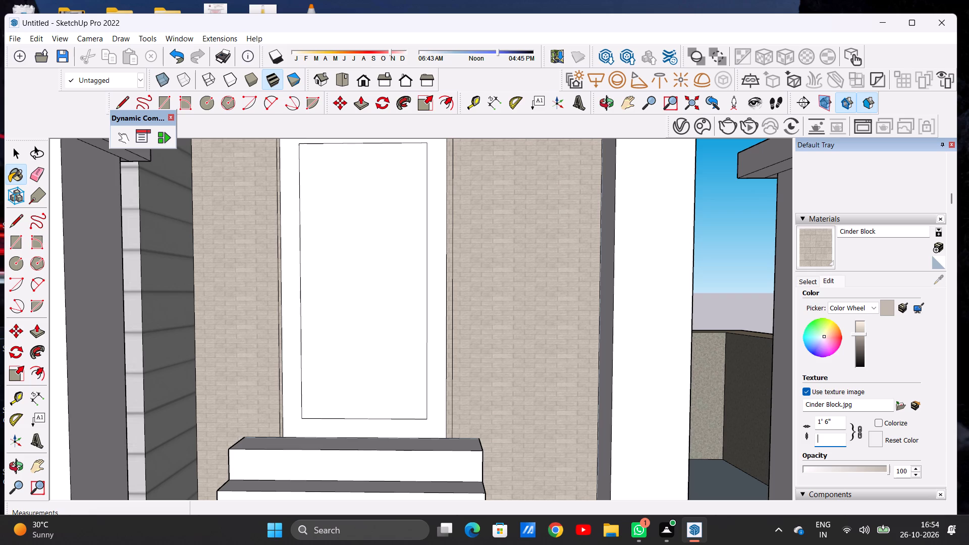
{"action": "key", "text": "3"}
{"action": "key", "text": "apostrophe"}
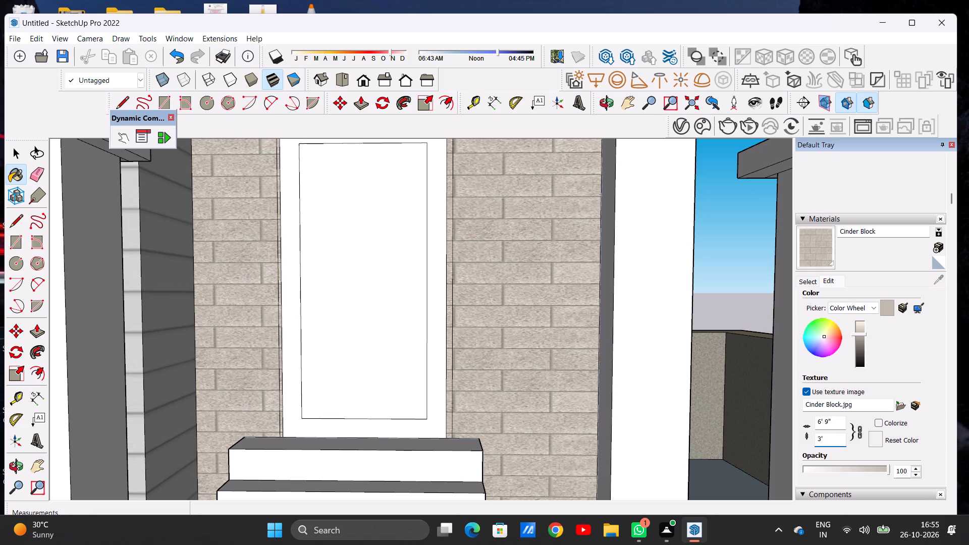
{"action": "key", "text": "Return"}
Paint the front face of the projecting wall end beside the entrance with Stone Coursed Rough from the Brick, Cladding and Siding collection.
{"action": "scroll", "coordinate": [520, 382], "scroll_direction": "down", "scroll_amount": 4}
{"action": "scroll", "coordinate": [520, 382], "scroll_direction": "up", "scroll_amount": 1}
{"action": "scroll", "coordinate": [519, 382], "scroll_direction": "down", "scroll_amount": 8}
{"action": "scroll", "coordinate": [554, 338], "scroll_direction": "up", "scroll_amount": 2}
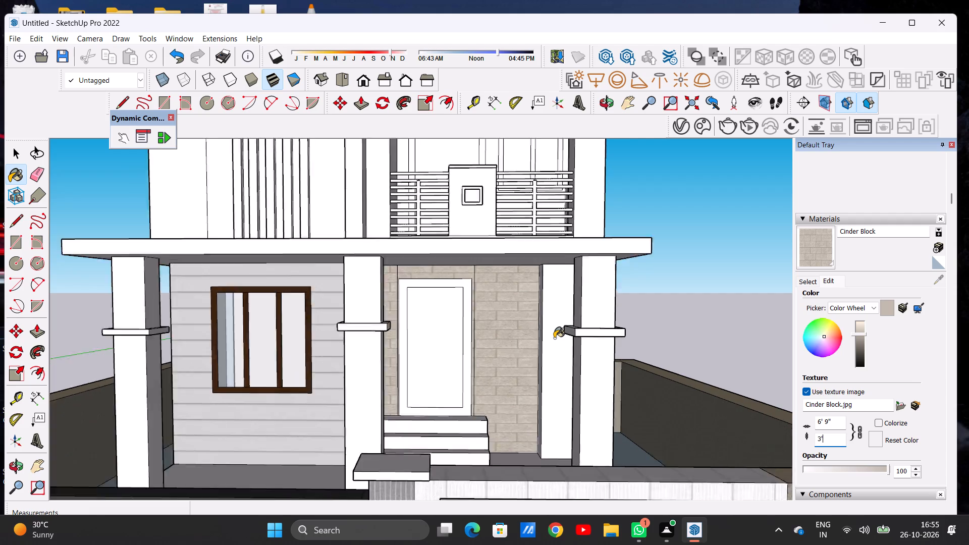
{"action": "scroll", "coordinate": [554, 338], "scroll_direction": "up", "scroll_amount": 5}
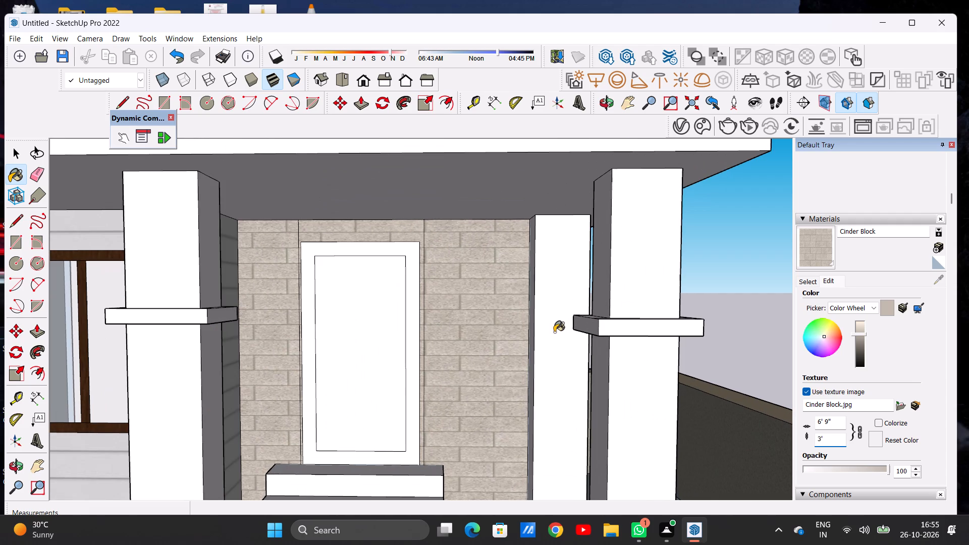
{"action": "left_click", "coordinate": [806, 287]}
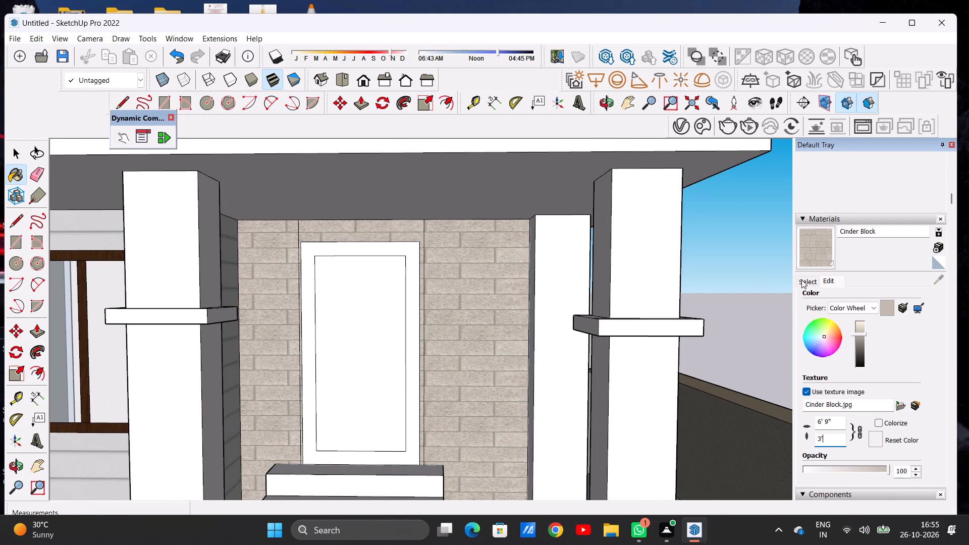
{"action": "left_click", "coordinate": [801, 280]}
{"action": "scroll", "coordinate": [863, 334], "scroll_direction": "down", "scroll_amount": 1}
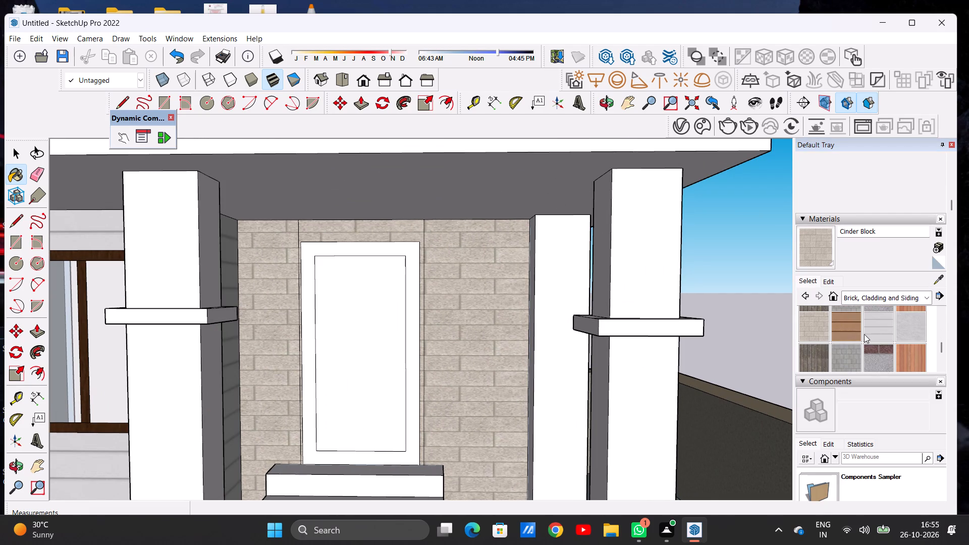
{"action": "left_click", "coordinate": [877, 334]}
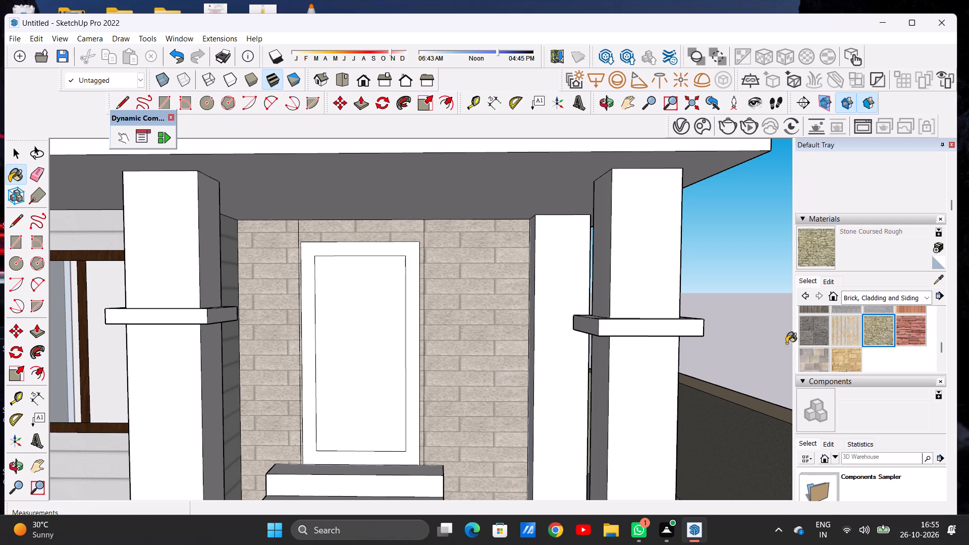
{"action": "scroll", "coordinate": [544, 354], "scroll_direction": "up", "scroll_amount": 4}
{"action": "left_click", "coordinate": [559, 335]}
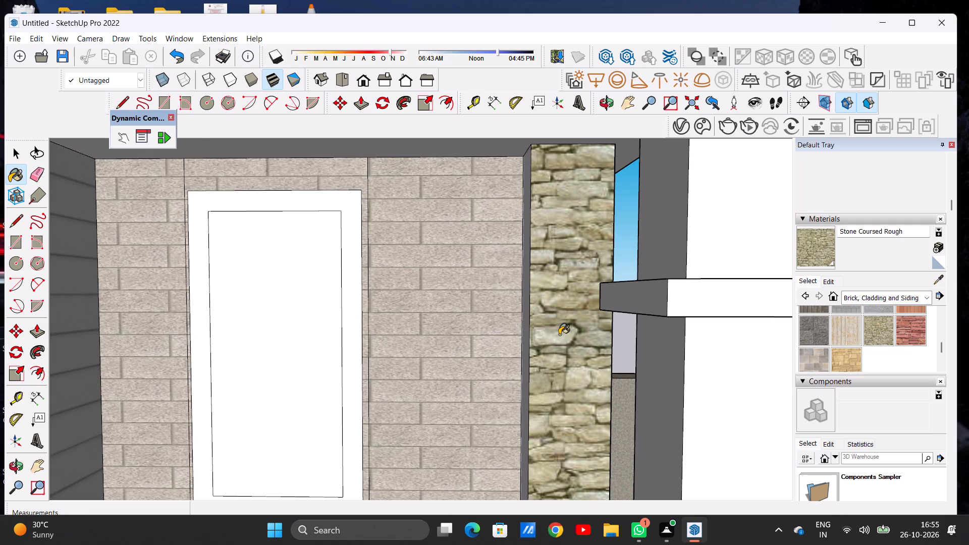
Paint the inner and outer side faces of that projecting wall end with Stone Coursed Rough.
{"action": "scroll", "coordinate": [559, 332], "scroll_direction": "down", "scroll_amount": 10}
{"action": "middle_click_drag", "start_coordinate": [542, 332], "coordinate": [542, 333]}
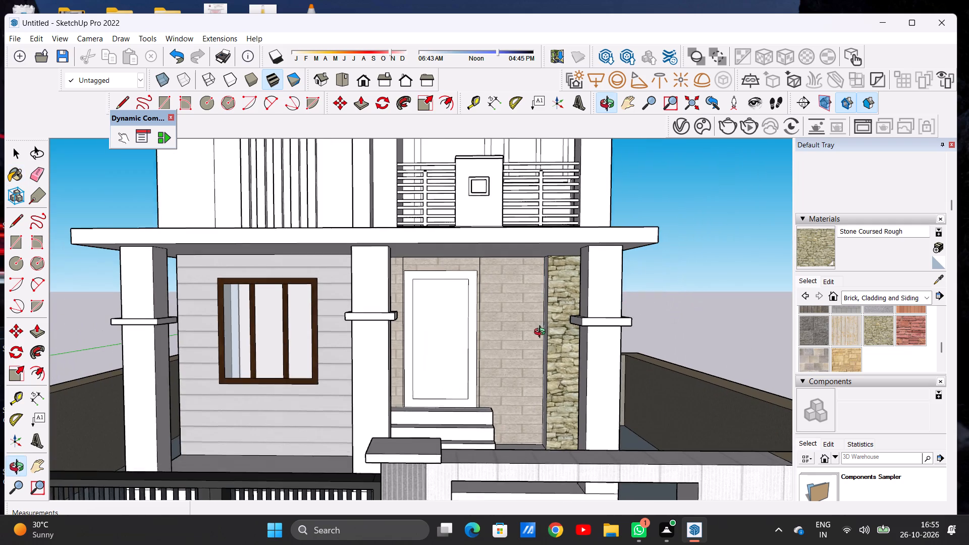
{"action": "middle_click_drag", "start_coordinate": [542, 333], "coordinate": [611, 368]}
{"action": "scroll", "coordinate": [490, 333], "scroll_direction": "up", "scroll_amount": 15}
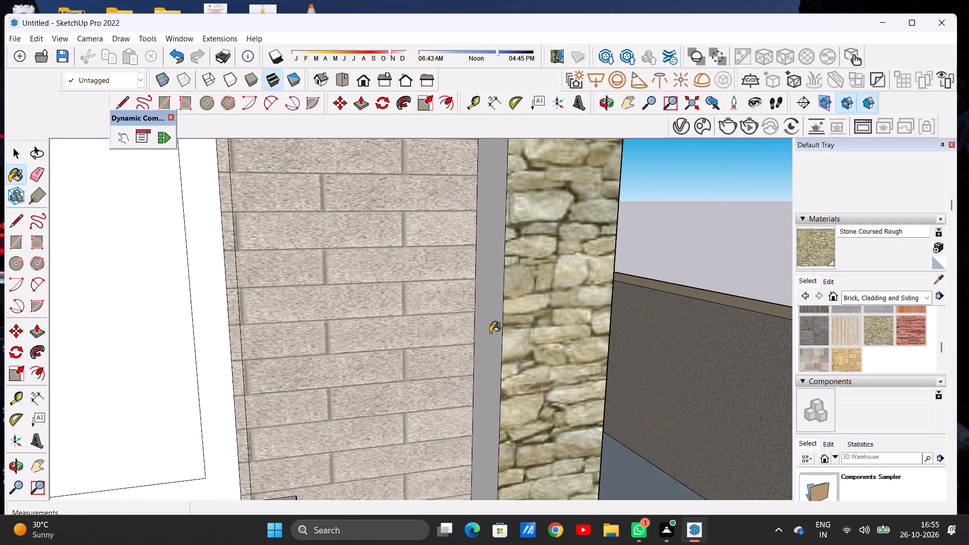
{"action": "left_click", "coordinate": [490, 333]}
{"action": "scroll", "coordinate": [494, 338], "scroll_direction": "down", "scroll_amount": 15}
{"action": "middle_click_drag", "start_coordinate": [514, 350], "coordinate": [444, 306]}
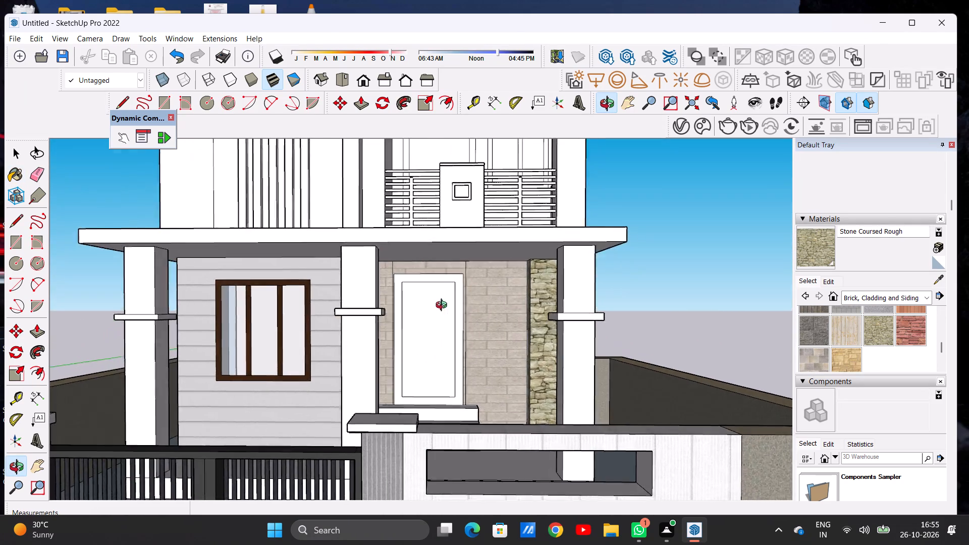
{"action": "middle_click_drag", "start_coordinate": [444, 306], "coordinate": [368, 319]}
{"action": "scroll", "coordinate": [571, 319], "scroll_direction": "up", "scroll_amount": 2}
{"action": "scroll", "coordinate": [573, 319], "scroll_direction": "down", "scroll_amount": 1}
{"action": "scroll", "coordinate": [573, 319], "scroll_direction": "up", "scroll_amount": 1}
{"action": "middle_click_drag", "start_coordinate": [626, 312], "coordinate": [564, 349]}
{"action": "scroll", "coordinate": [639, 319], "scroll_direction": "up", "scroll_amount": 10}
{"action": "left_click", "coordinate": [623, 330]}
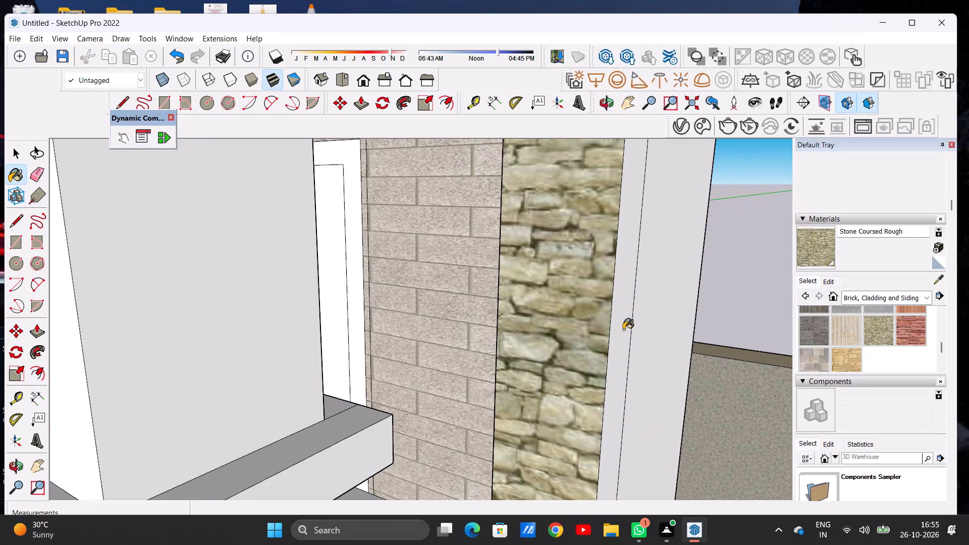
Paint the front faces of the entrance-side corner porch column, above and below its band, with Stone Coursed Rough.
{"action": "scroll", "coordinate": [602, 330], "scroll_direction": "down", "scroll_amount": 5}
{"action": "scroll", "coordinate": [613, 312], "scroll_direction": "up", "scroll_amount": 1}
{"action": "scroll", "coordinate": [613, 311], "scroll_direction": "down", "scroll_amount": 9}
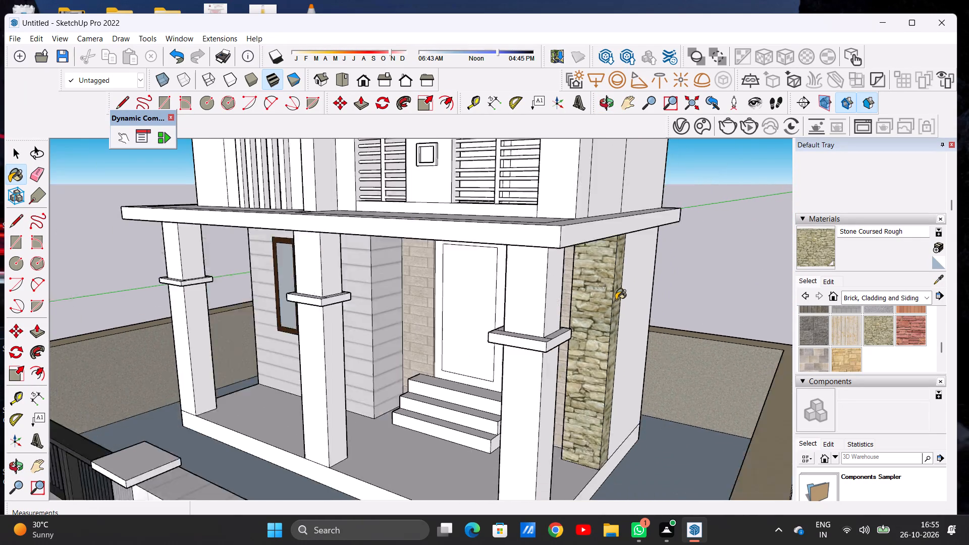
{"action": "scroll", "coordinate": [616, 300], "scroll_direction": "down", "scroll_amount": 1}
{"action": "middle_click_drag", "start_coordinate": [507, 339], "coordinate": [651, 313]}
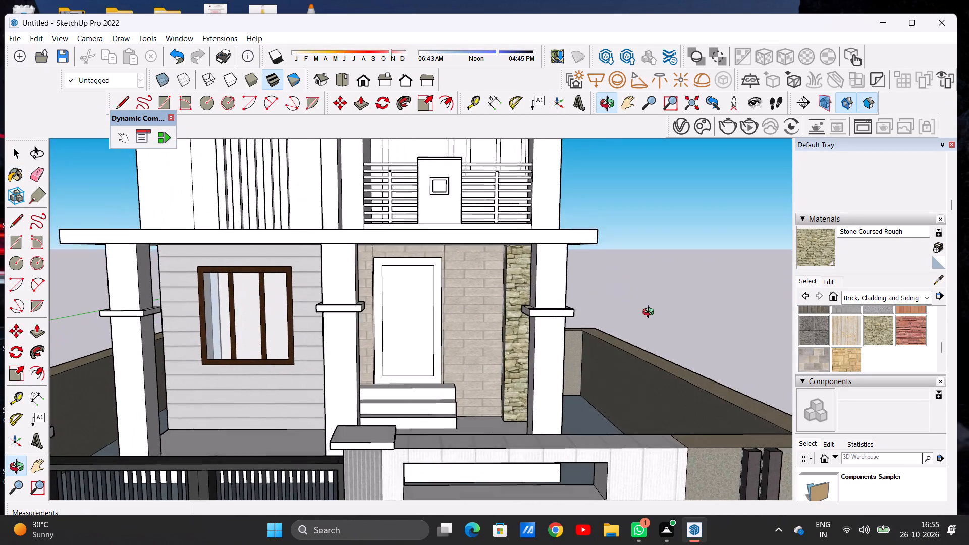
{"action": "middle_click_drag", "start_coordinate": [651, 313], "coordinate": [631, 314]}
{"action": "scroll", "coordinate": [558, 278], "scroll_direction": "up", "scroll_amount": 5}
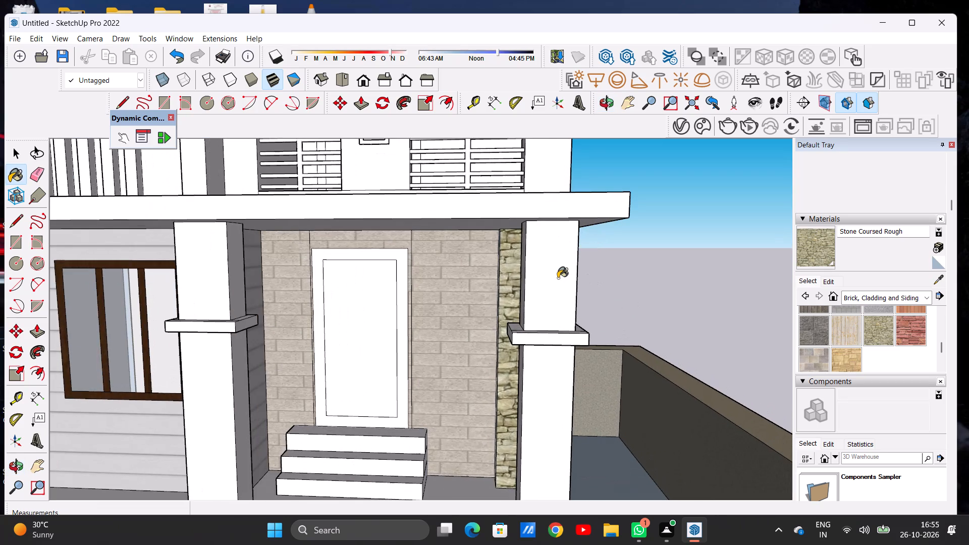
{"action": "left_click", "coordinate": [558, 278]}
{"action": "left_click", "coordinate": [550, 357]}
Paint the corner column's door-facing side, above and below the band, with Stone Coursed Rough.
{"action": "scroll", "coordinate": [558, 322], "scroll_direction": "down", "scroll_amount": 5}
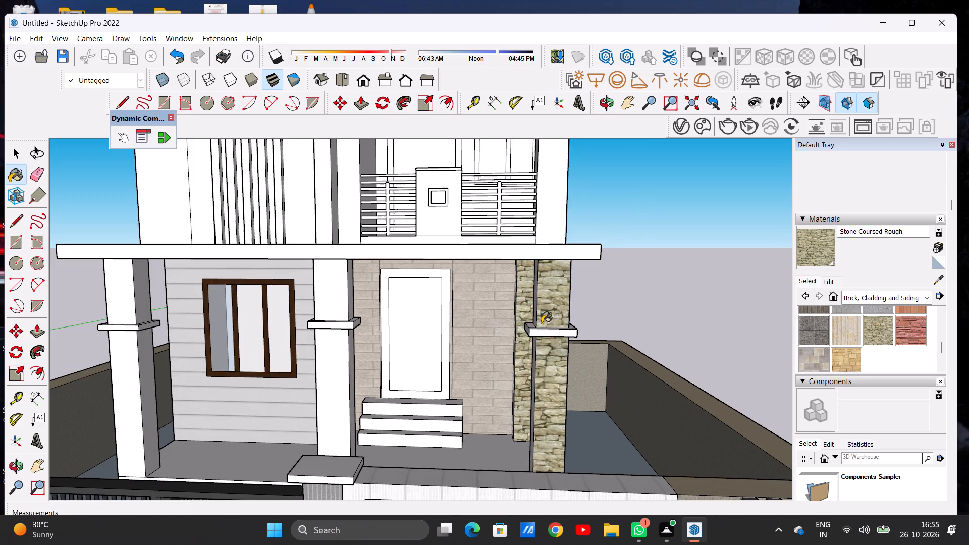
{"action": "middle_click_drag", "start_coordinate": [510, 345], "coordinate": [645, 362]}
{"action": "scroll", "coordinate": [488, 323], "scroll_direction": "up", "scroll_amount": 7}
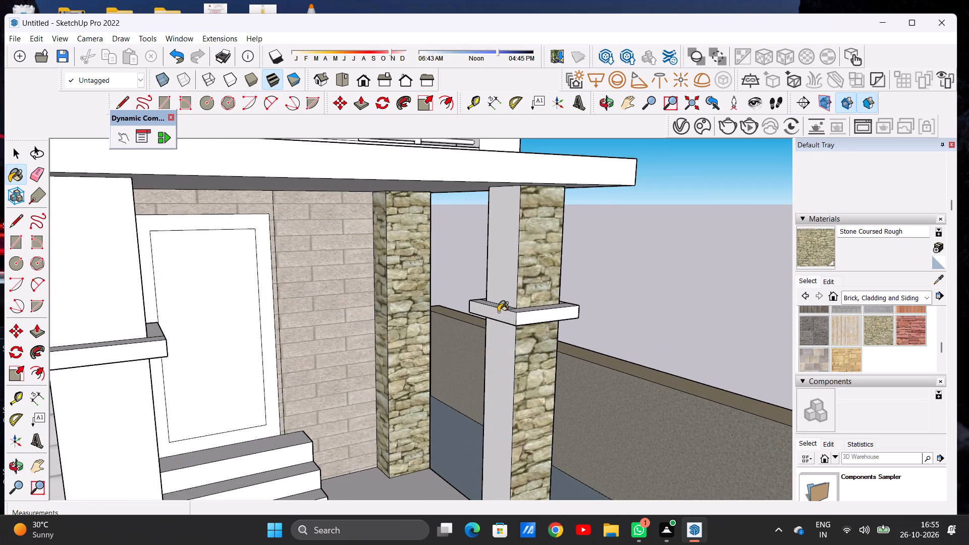
{"action": "scroll", "coordinate": [508, 302], "scroll_direction": "up", "scroll_amount": 6}
{"action": "left_click", "coordinate": [508, 302]}
{"action": "left_click", "coordinate": [511, 376]}
Paint the corner column's outer side, above and below the band, with Stone Coursed Rough.
{"action": "scroll", "coordinate": [471, 334], "scroll_direction": "down", "scroll_amount": 7}
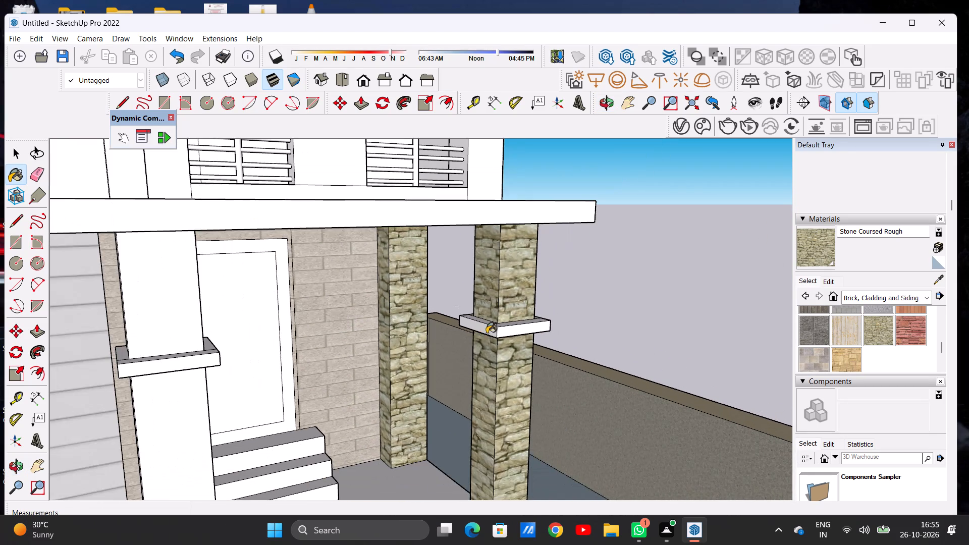
{"action": "middle_click_drag", "start_coordinate": [583, 334], "coordinate": [312, 345]}
{"action": "scroll", "coordinate": [492, 329], "scroll_direction": "up", "scroll_amount": 3}
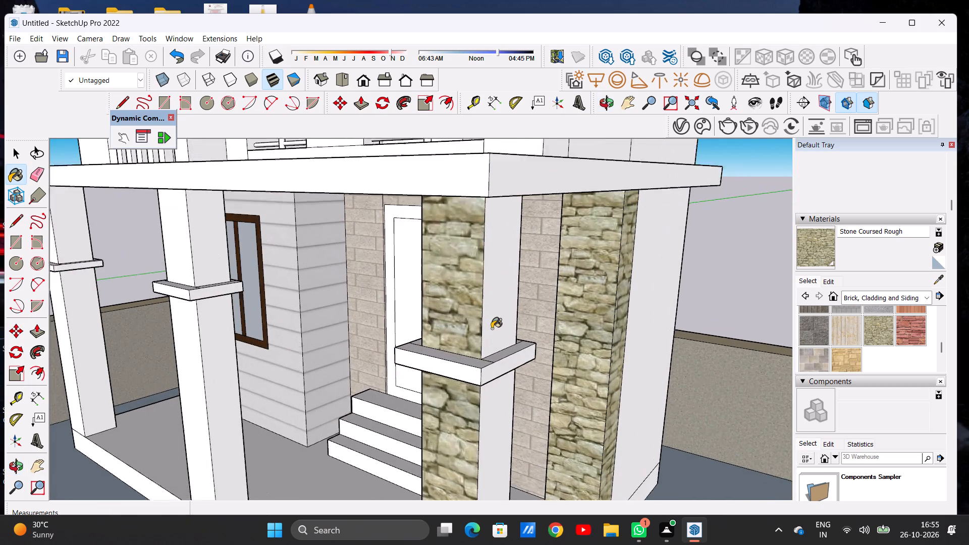
{"action": "scroll", "coordinate": [492, 329], "scroll_direction": "up", "scroll_amount": 2}
{"action": "left_click", "coordinate": [492, 329]}
{"action": "scroll", "coordinate": [499, 305], "scroll_direction": "down", "scroll_amount": 6}
{"action": "scroll", "coordinate": [505, 378], "scroll_direction": "up", "scroll_amount": 4}
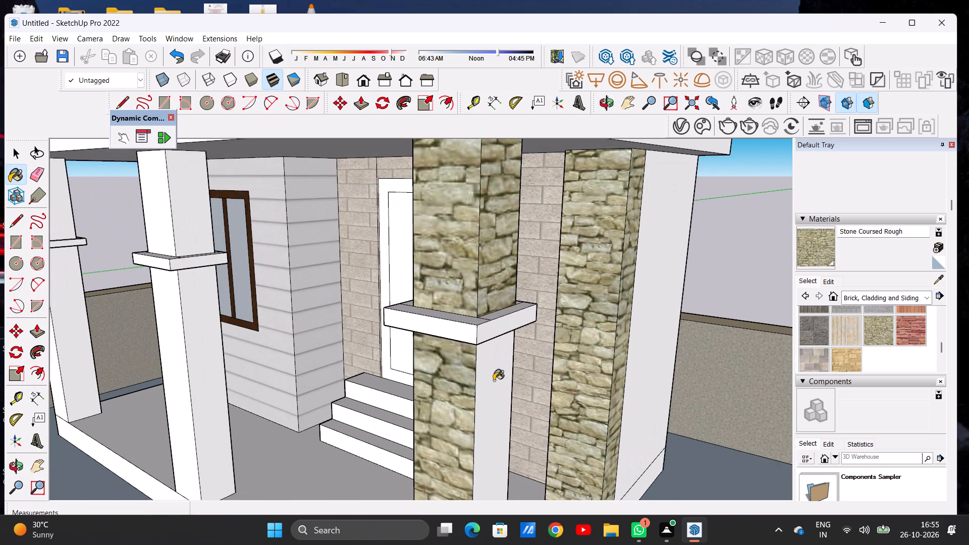
{"action": "left_click", "coordinate": [494, 380]}
Paint the corner column's rear faces toward the house, above and below the band, with Stone Coursed Rough.
{"action": "scroll", "coordinate": [503, 342], "scroll_direction": "down", "scroll_amount": 6}
{"action": "middle_click_drag", "start_coordinate": [491, 338], "coordinate": [472, 341]}
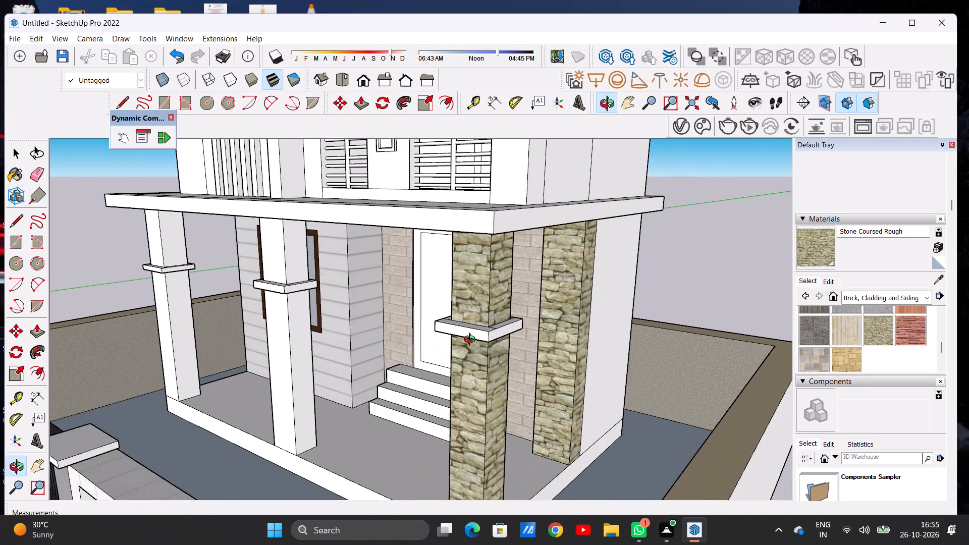
{"action": "middle_click_drag", "start_coordinate": [472, 341], "coordinate": [202, 355]}
{"action": "scroll", "coordinate": [356, 318], "scroll_direction": "up", "scroll_amount": 8}
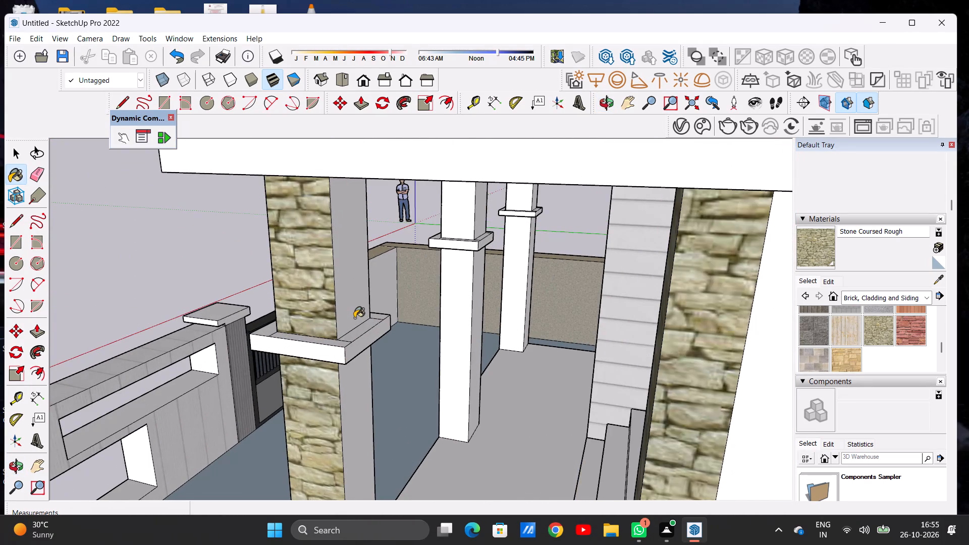
{"action": "left_click", "coordinate": [354, 318]}
{"action": "left_click", "coordinate": [356, 383]}
Paint the middle porch column's front and door-facing sides, above and below the band, with Stone Coursed Rough.
{"action": "scroll", "coordinate": [461, 358], "scroll_direction": "down", "scroll_amount": 9}
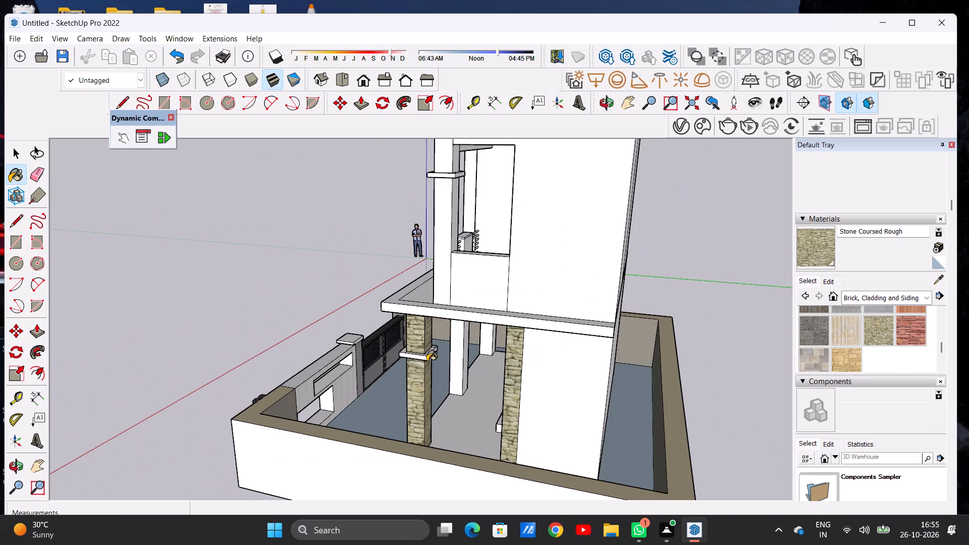
{"action": "middle_click_drag", "start_coordinate": [402, 372], "coordinate": [668, 362]}
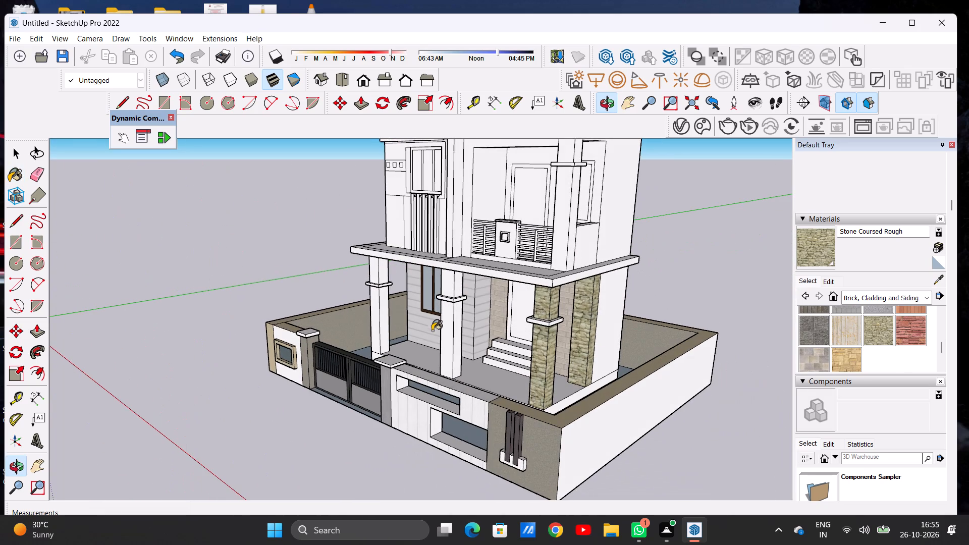
{"action": "scroll", "coordinate": [450, 296], "scroll_direction": "up", "scroll_amount": 14}
{"action": "left_click", "coordinate": [452, 289]}
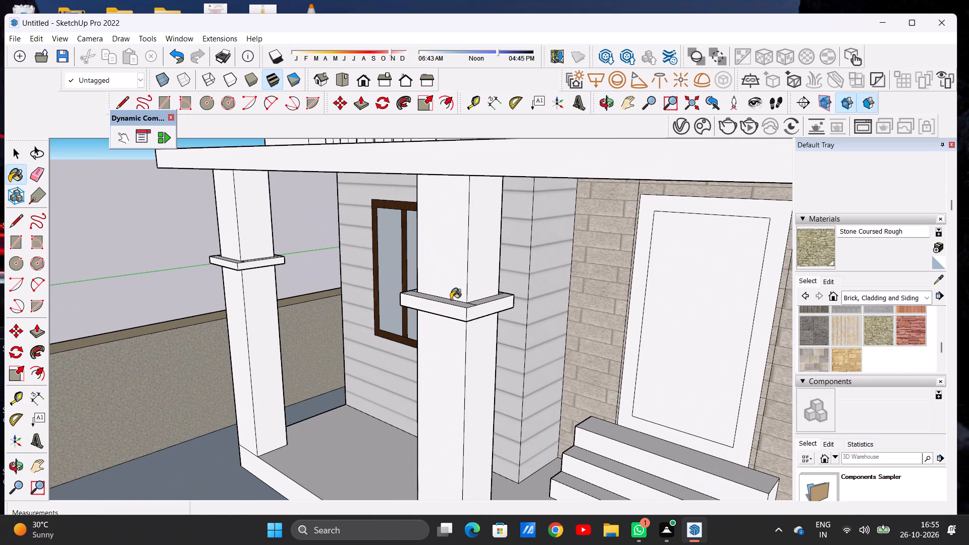
{"action": "left_click", "coordinate": [453, 349]}
{"action": "left_click", "coordinate": [478, 351]}
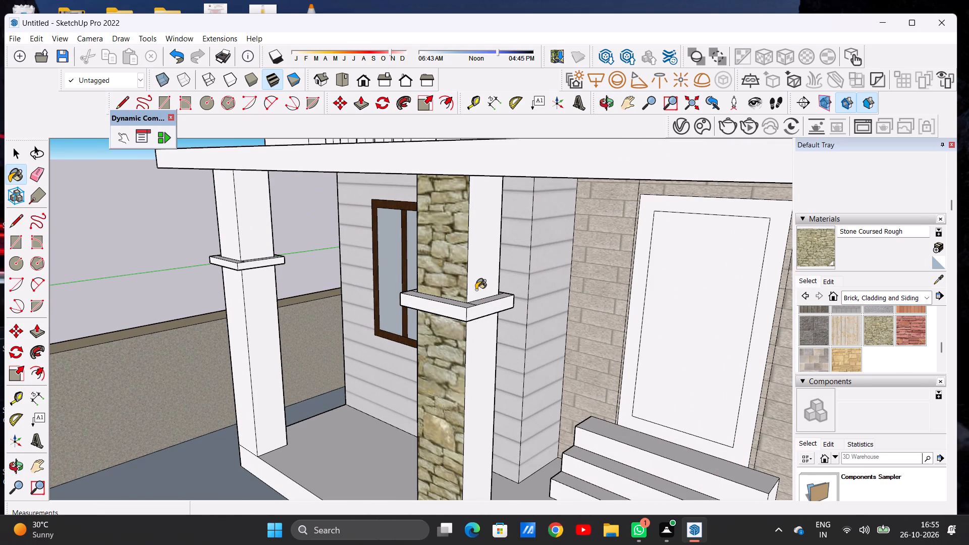
{"action": "left_click", "coordinate": [476, 290]}
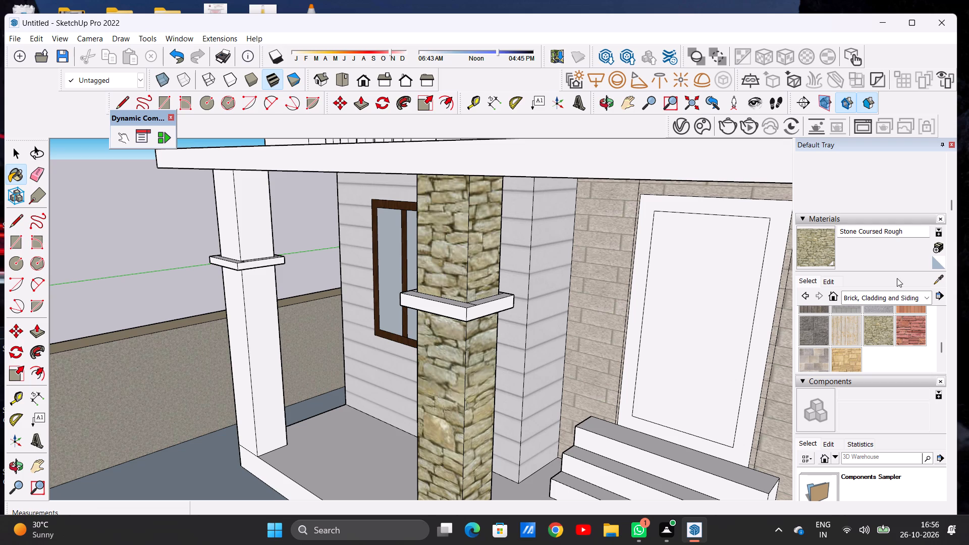
Paint the middle porch column's window-facing side, above and below the band, with Stone Coursed Rough.
{"action": "scroll", "coordinate": [897, 278], "scroll_direction": "down", "scroll_amount": 3}
{"action": "scroll", "coordinate": [897, 278], "scroll_direction": "up", "scroll_amount": 1}
{"action": "scroll", "coordinate": [896, 278], "scroll_direction": "down", "scroll_amount": 2}
{"action": "scroll", "coordinate": [494, 285], "scroll_direction": "down", "scroll_amount": 6}
{"action": "middle_click_drag", "start_coordinate": [438, 317], "coordinate": [441, 315]}
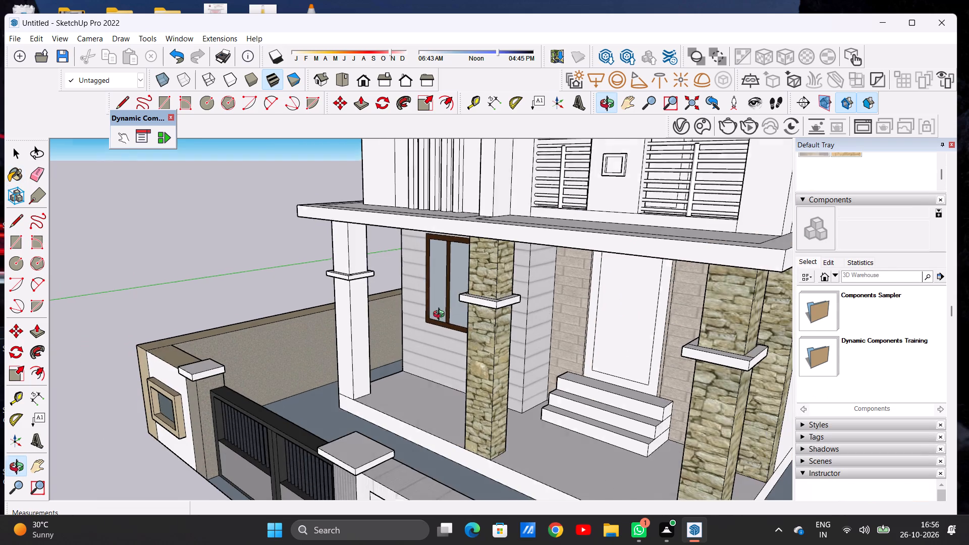
{"action": "middle_click_drag", "start_coordinate": [441, 315], "coordinate": [490, 313]}
{"action": "middle_click_drag", "start_coordinate": [459, 313], "coordinate": [681, 303]}
{"action": "scroll", "coordinate": [681, 303], "scroll_direction": "up", "scroll_amount": 1}
{"action": "scroll", "coordinate": [642, 305], "scroll_direction": "down", "scroll_amount": 1}
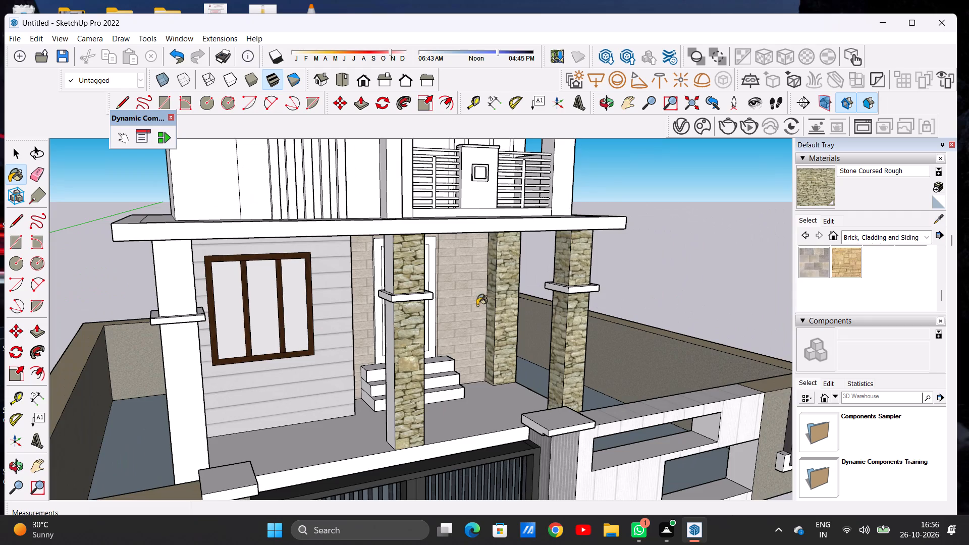
{"action": "scroll", "coordinate": [402, 306], "scroll_direction": "up", "scroll_amount": 4}
{"action": "middle_click_drag", "start_coordinate": [369, 298], "coordinate": [491, 294]}
{"action": "scroll", "coordinate": [478, 316], "scroll_direction": "up", "scroll_amount": 1}
{"action": "scroll", "coordinate": [478, 316], "scroll_direction": "down", "scroll_amount": 1}
{"action": "scroll", "coordinate": [478, 316], "scroll_direction": "up", "scroll_amount": 4}
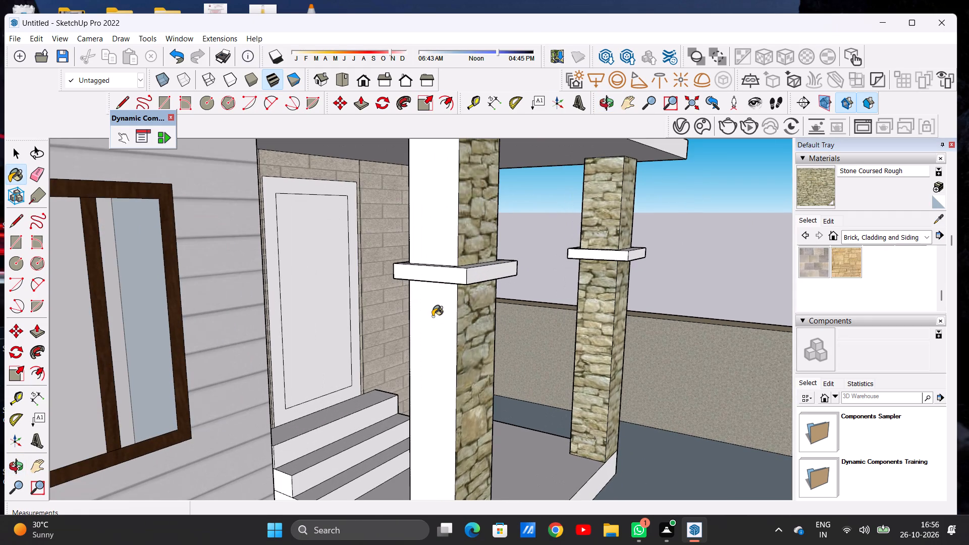
{"action": "left_click", "coordinate": [433, 317]}
{"action": "left_click", "coordinate": [435, 260]}
Paint the middle porch column's rear faces toward the house, above and below the band, with Stone Coursed Rough.
{"action": "scroll", "coordinate": [457, 271], "scroll_direction": "down", "scroll_amount": 1}
{"action": "scroll", "coordinate": [460, 274], "scroll_direction": "up", "scroll_amount": 1}
{"action": "scroll", "coordinate": [463, 276], "scroll_direction": "down", "scroll_amount": 9}
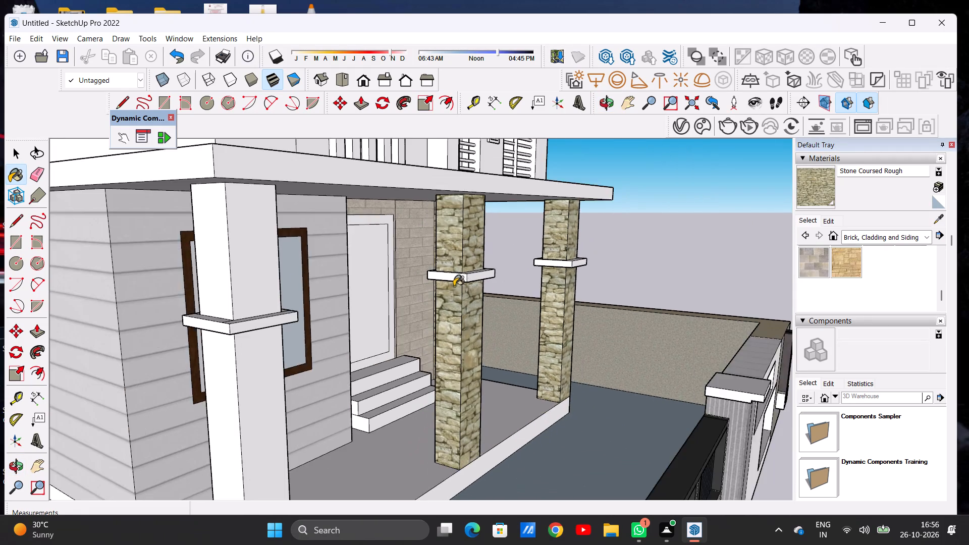
{"action": "scroll", "coordinate": [454, 286], "scroll_direction": "down", "scroll_amount": 5}
{"action": "middle_click_drag", "start_coordinate": [371, 289], "coordinate": [629, 288]}
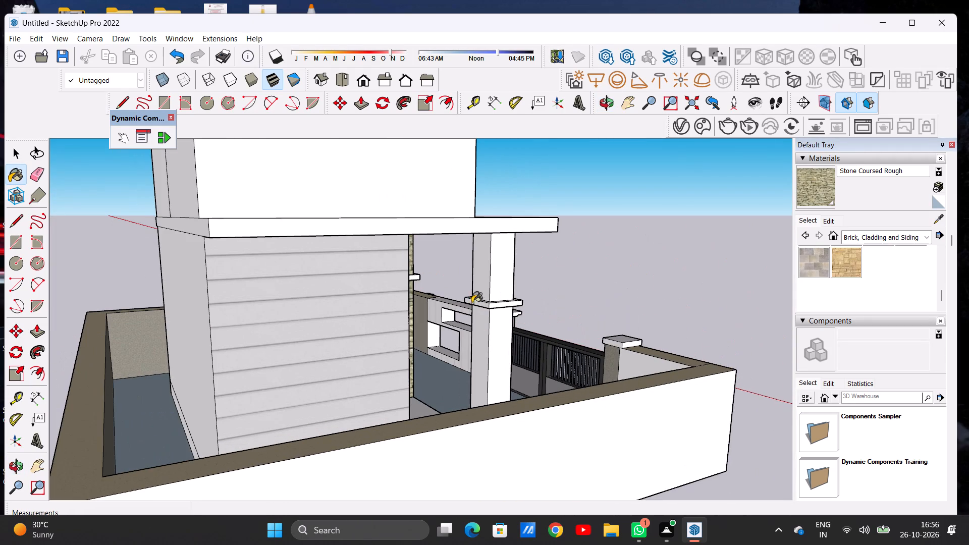
{"action": "scroll", "coordinate": [472, 303], "scroll_direction": "up", "scroll_amount": 8}
{"action": "left_click", "coordinate": [272, 294]}
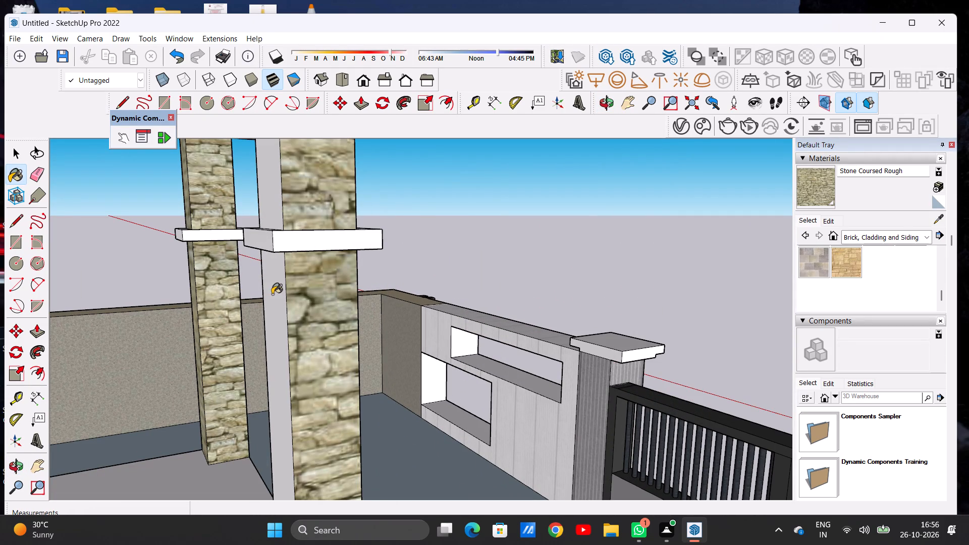
{"action": "left_click", "coordinate": [270, 211]}
Paint the window-side corner column's rear and outer sides, above and below the band, with Stone Coursed Rough.
{"action": "scroll", "coordinate": [329, 268], "scroll_direction": "down", "scroll_amount": 6}
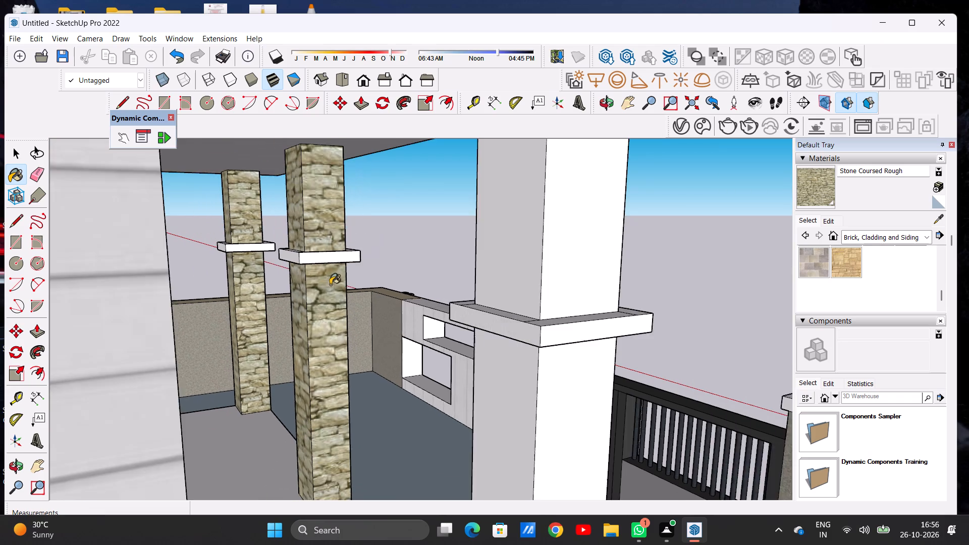
{"action": "scroll", "coordinate": [342, 283], "scroll_direction": "down", "scroll_amount": 1}
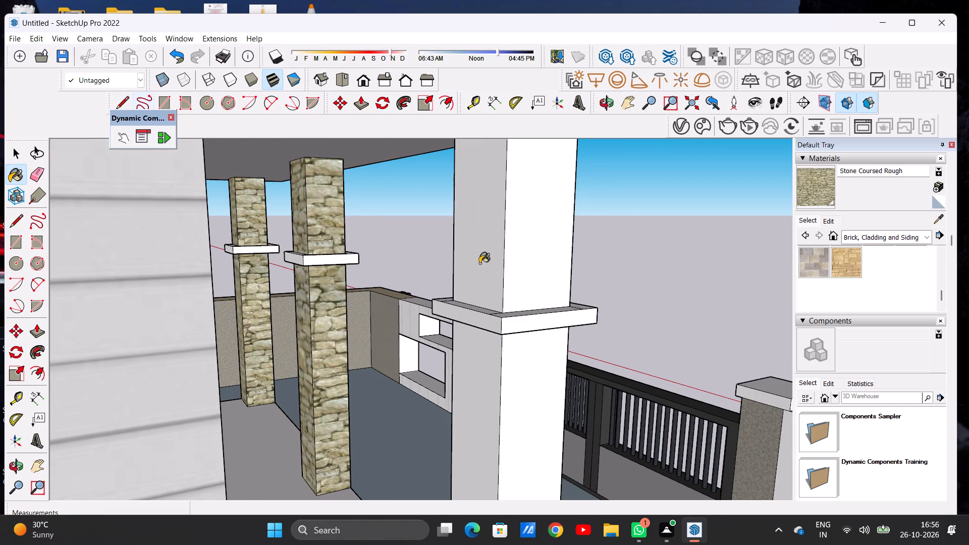
{"action": "left_click", "coordinate": [479, 263]}
{"action": "left_click", "coordinate": [485, 370]}
{"action": "left_click", "coordinate": [525, 374]}
{"action": "left_click", "coordinate": [522, 315]}
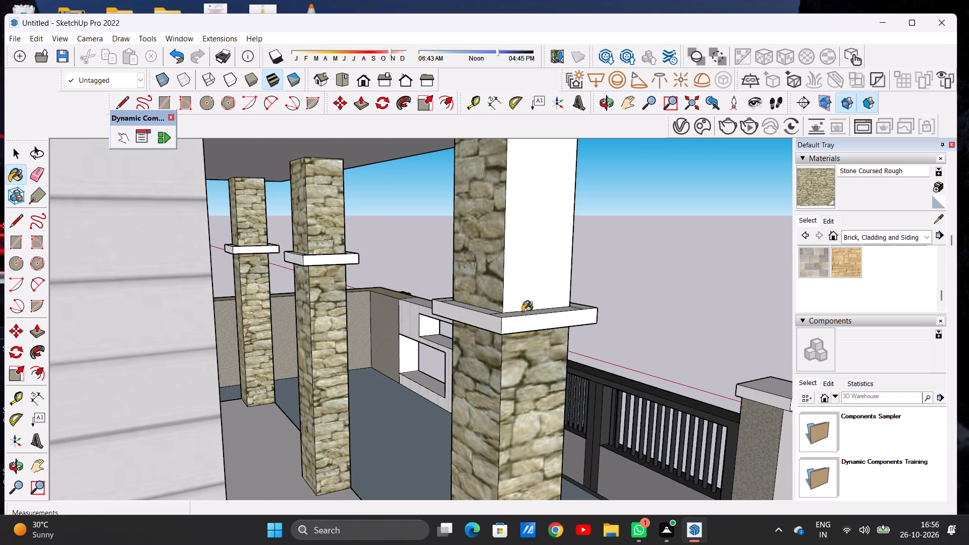
{"action": "left_click", "coordinate": [525, 300]}
Paint the window-side corner column's front faces, above and below the band, with Stone Coursed Rough.
{"action": "scroll", "coordinate": [490, 336], "scroll_direction": "down", "scroll_amount": 16}
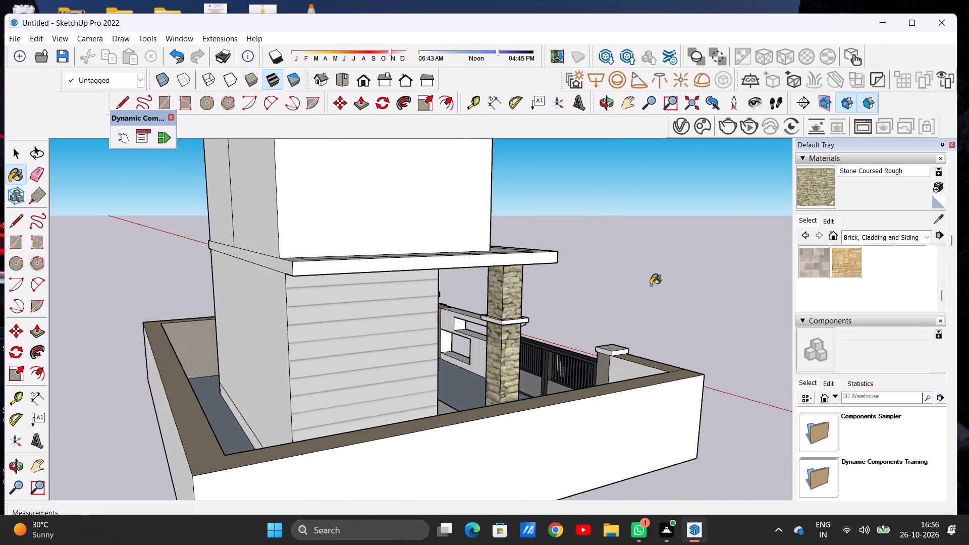
{"action": "middle_click_drag", "start_coordinate": [651, 285], "coordinate": [213, 282]}
{"action": "scroll", "coordinate": [272, 305], "scroll_direction": "up", "scroll_amount": 12}
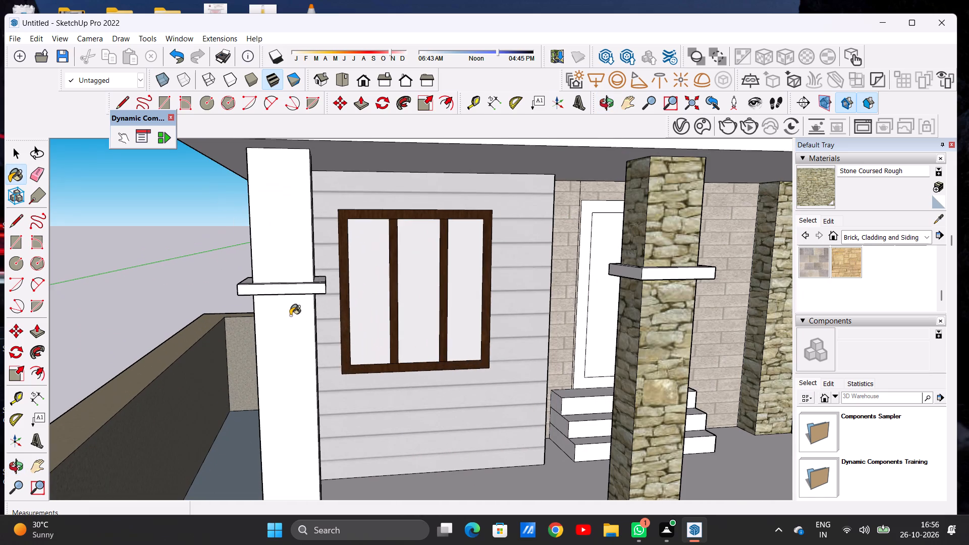
{"action": "left_click", "coordinate": [289, 338]}
{"action": "left_click", "coordinate": [285, 247]}
Paint the window-side corner column's inner side, facing the middle column, above and below the band, with Stone Coursed Rough.
{"action": "scroll", "coordinate": [341, 263], "scroll_direction": "down", "scroll_amount": 5}
{"action": "middle_click_drag", "start_coordinate": [388, 259], "coordinate": [248, 256]}
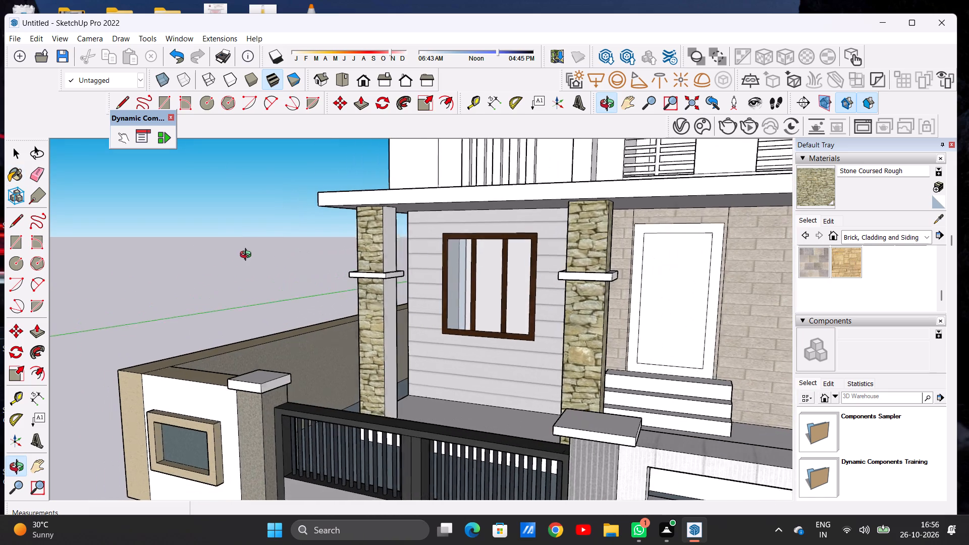
{"action": "middle_click_drag", "start_coordinate": [248, 256], "coordinate": [247, 257]}
{"action": "scroll", "coordinate": [387, 301], "scroll_direction": "up", "scroll_amount": 12}
{"action": "left_click", "coordinate": [392, 292]}
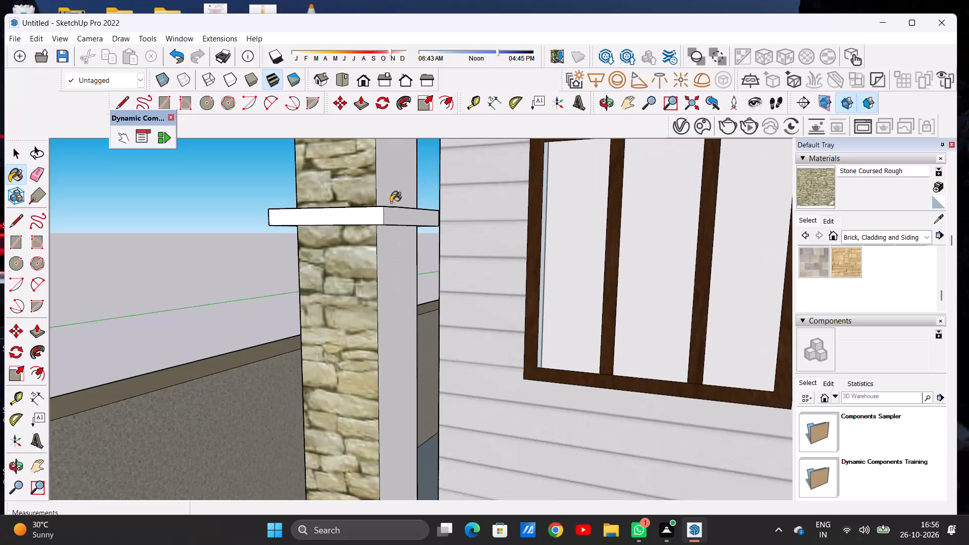
{"action": "left_click", "coordinate": [386, 161]}
Review the front elevation with its stone columns and look through the Brick, Cladding and Siding materials.
{"action": "scroll", "coordinate": [397, 268], "scroll_direction": "down", "scroll_amount": 16}
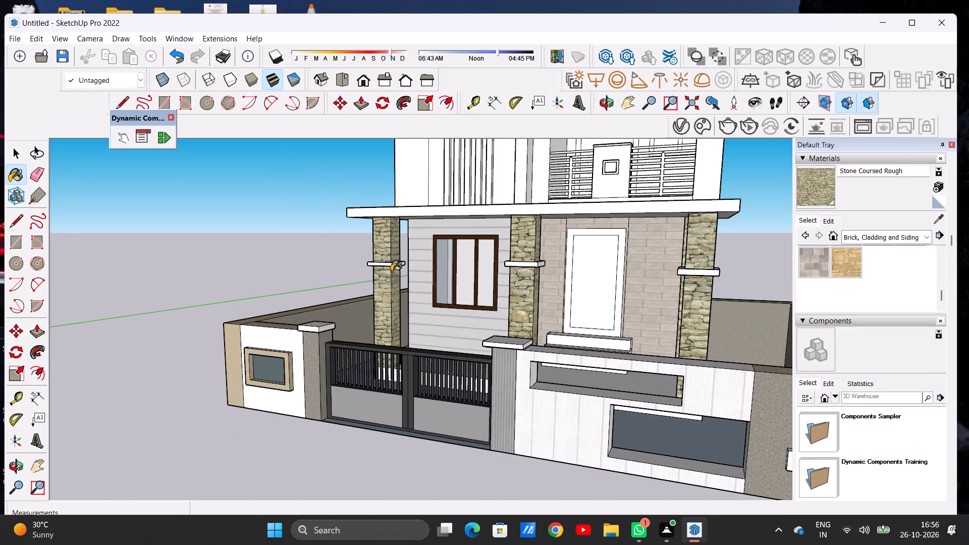
{"action": "middle_click_drag", "start_coordinate": [376, 275], "coordinate": [434, 275]}
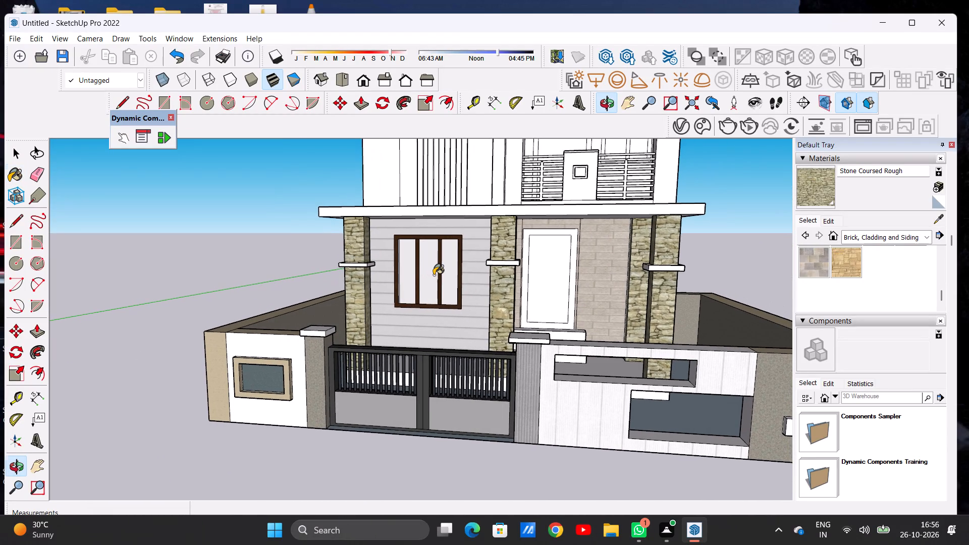
{"action": "scroll", "coordinate": [404, 279], "scroll_direction": "down", "scroll_amount": 11}
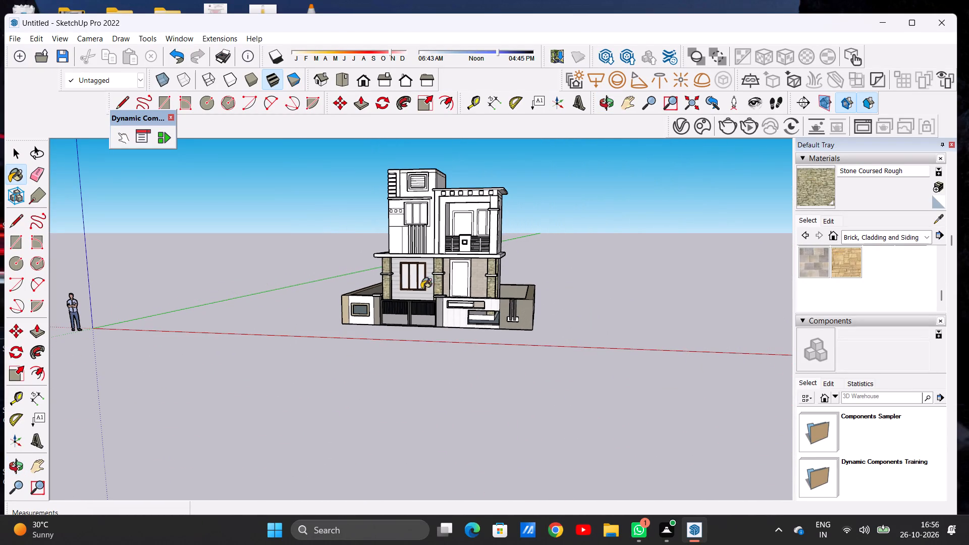
{"action": "scroll", "coordinate": [394, 290], "scroll_direction": "up", "scroll_amount": 7}
{"action": "middle_click_drag", "start_coordinate": [358, 291], "coordinate": [389, 294]}
{"action": "scroll", "coordinate": [389, 294], "scroll_direction": "up", "scroll_amount": 2}
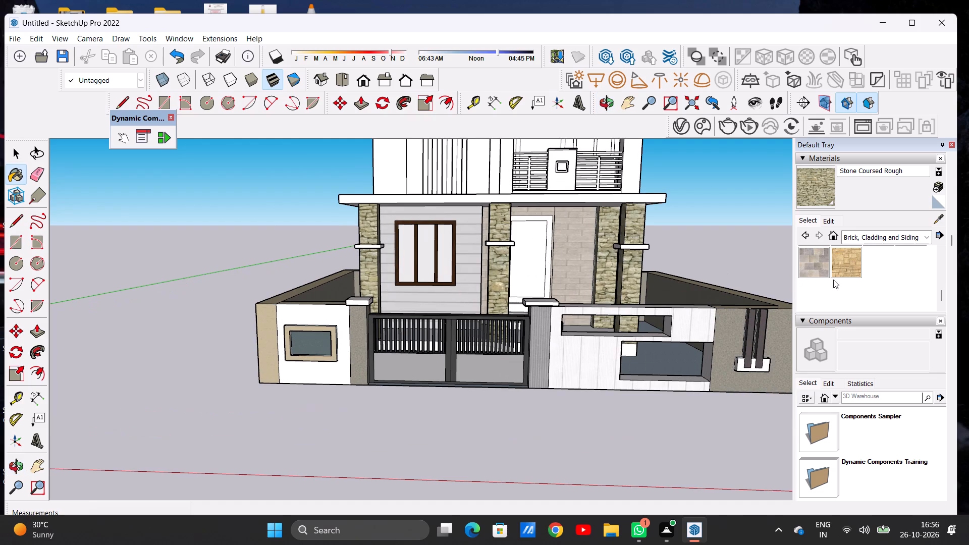
{"action": "scroll", "coordinate": [855, 278], "scroll_direction": "up", "scroll_amount": 2}
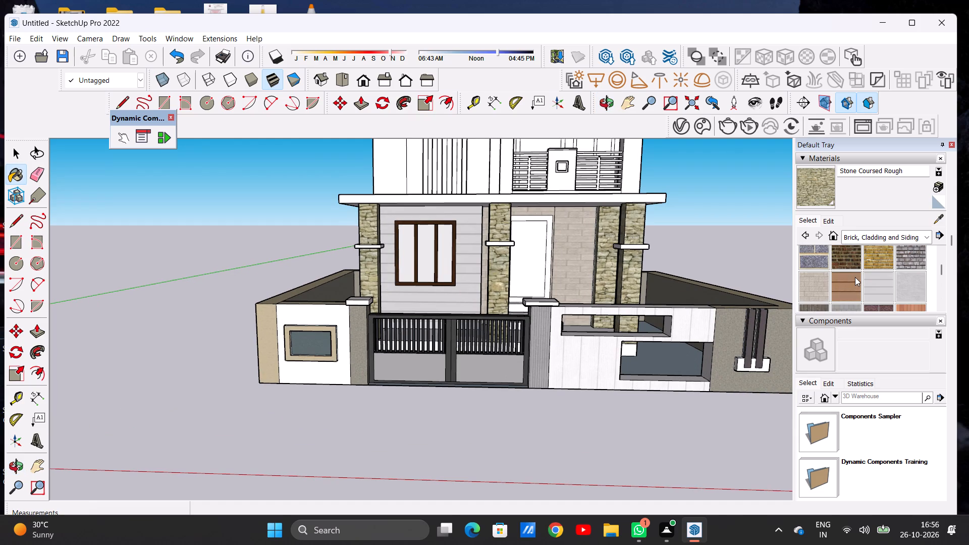
{"action": "scroll", "coordinate": [855, 277], "scroll_direction": "down", "scroll_amount": 2}
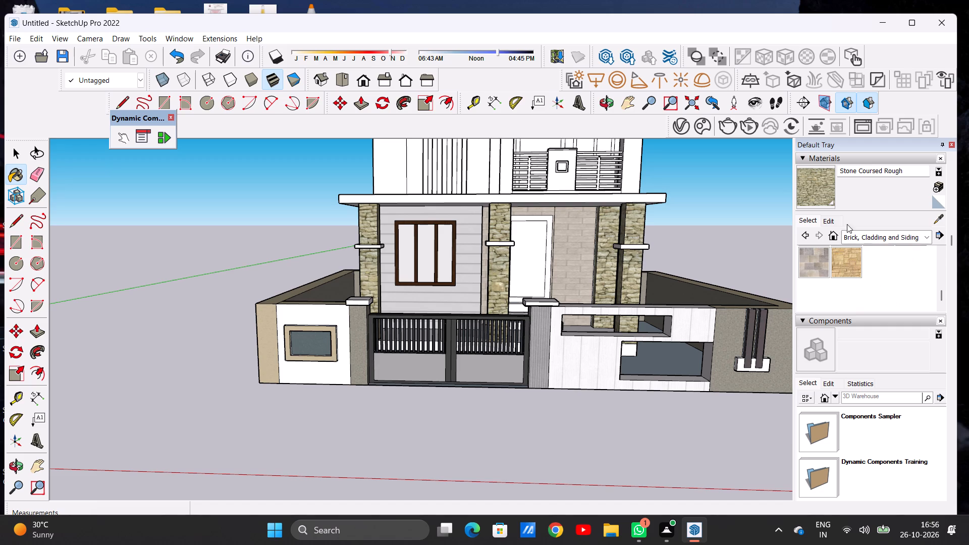
Open the Stone Coursed Rough material for editing and adjust its colour brightness slightly.
{"action": "left_click", "coordinate": [823, 220]}
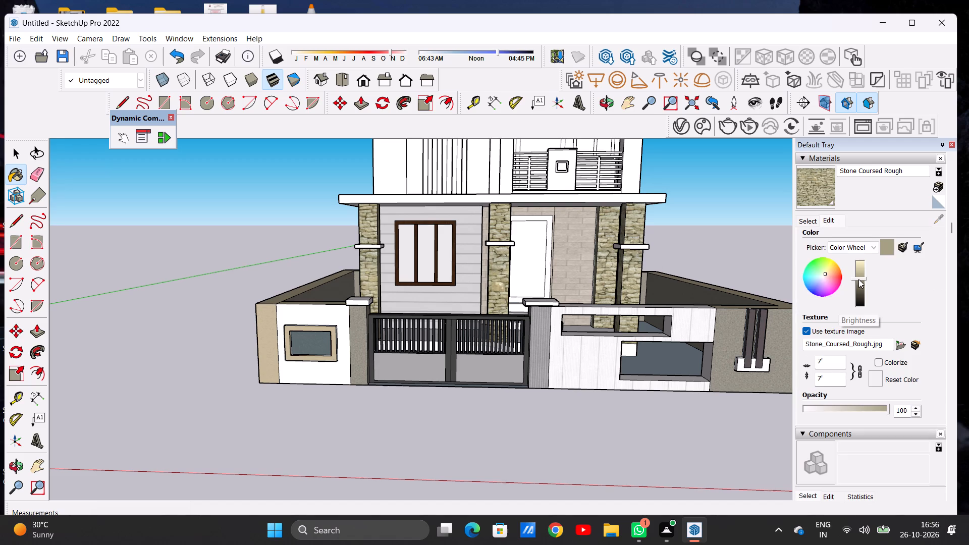
{"action": "left_click", "coordinate": [858, 279]}
Paint the front faces of the first-floor balcony corner column, above and below its band, with Stone Coursed Rough.
{"action": "scroll", "coordinate": [511, 278], "scroll_direction": "up", "scroll_amount": 6}
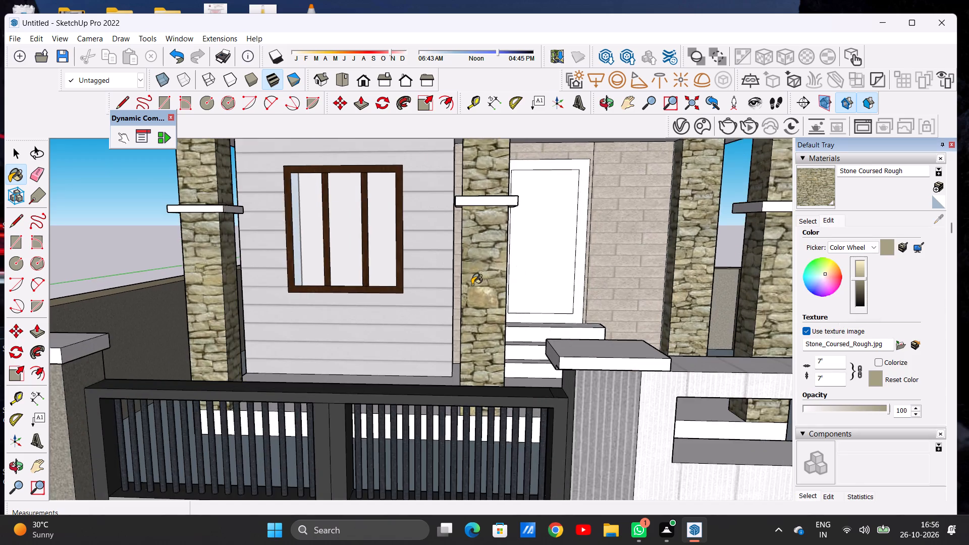
{"action": "scroll", "coordinate": [472, 285], "scroll_direction": "down", "scroll_amount": 14}
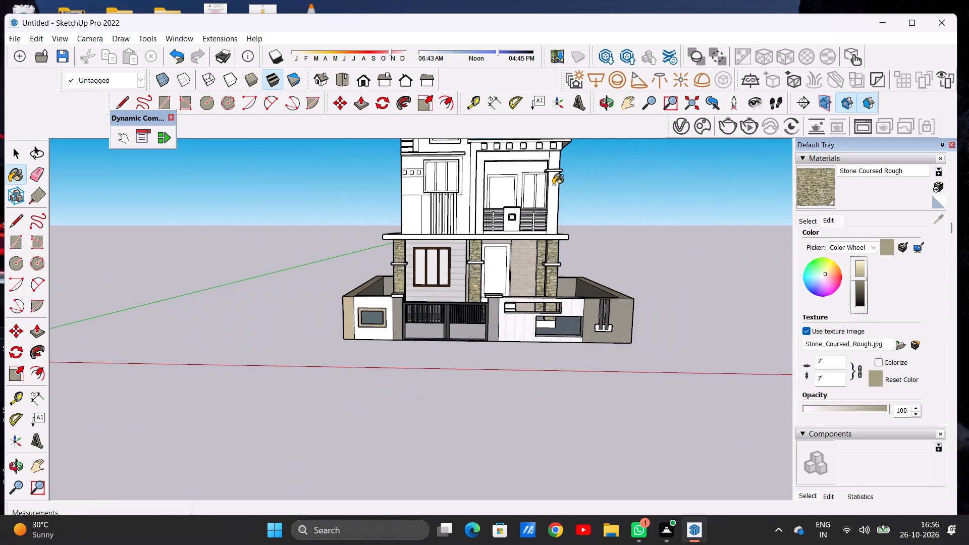
{"action": "scroll", "coordinate": [532, 227], "scroll_direction": "down", "scroll_amount": 3}
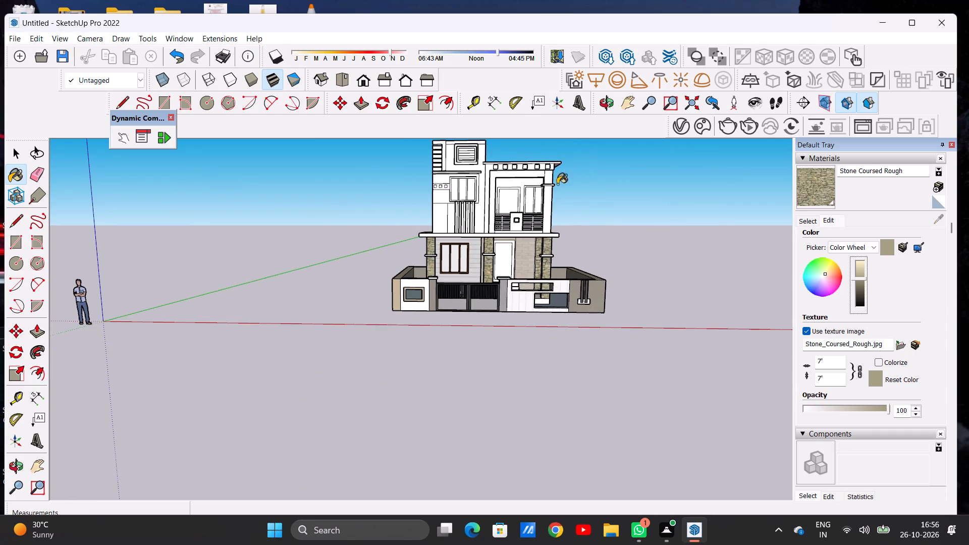
{"action": "scroll", "coordinate": [552, 191], "scroll_direction": "up", "scroll_amount": 6}
{"action": "scroll", "coordinate": [547, 178], "scroll_direction": "down", "scroll_amount": 1}
{"action": "scroll", "coordinate": [547, 178], "scroll_direction": "up", "scroll_amount": 4}
{"action": "left_click", "coordinate": [549, 161]}
{"action": "left_click", "coordinate": [549, 198]}
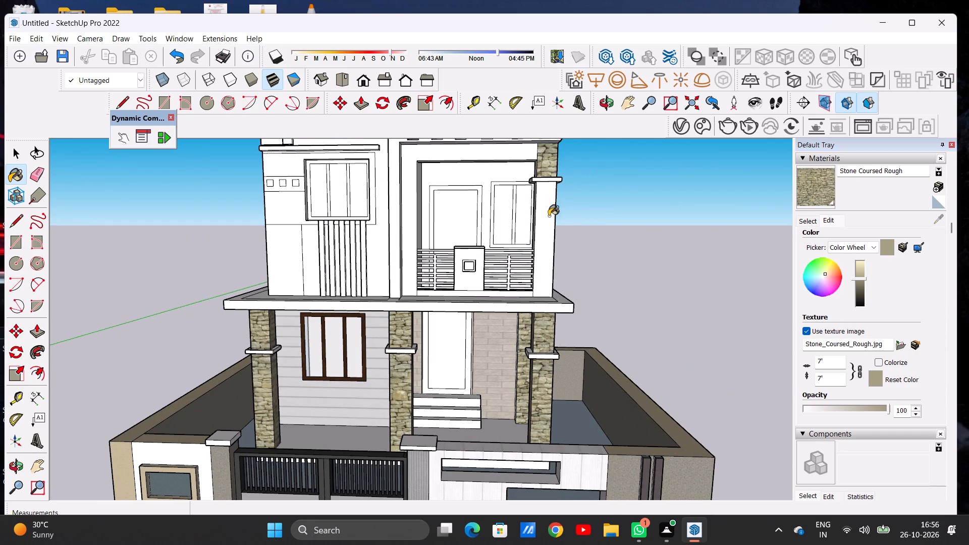
Paint the balcony column's inner side toward the railing, above and below the band, with Stone Coursed Rough.
{"action": "scroll", "coordinate": [547, 222], "scroll_direction": "down", "scroll_amount": 2}
{"action": "middle_click_drag", "start_coordinate": [515, 213], "coordinate": [612, 238]}
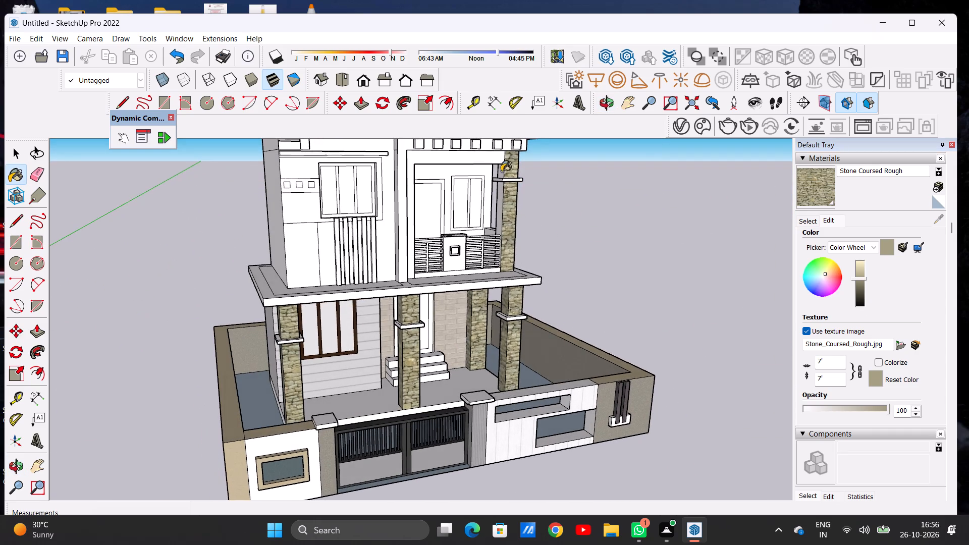
{"action": "scroll", "coordinate": [499, 163], "scroll_direction": "up", "scroll_amount": 10}
{"action": "scroll", "coordinate": [507, 172], "scroll_direction": "down", "scroll_amount": 1}
{"action": "scroll", "coordinate": [507, 175], "scroll_direction": "up", "scroll_amount": 9}
{"action": "left_click", "coordinate": [505, 193]}
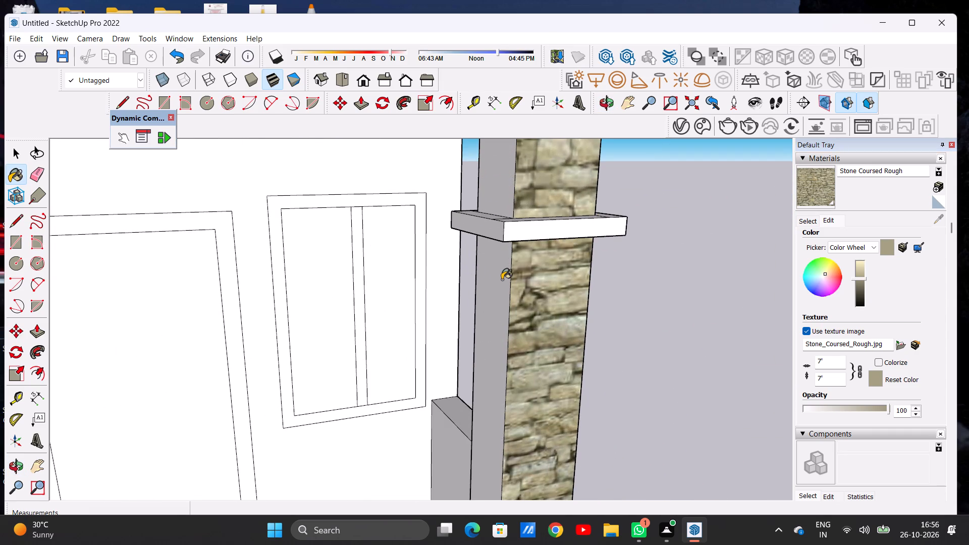
{"action": "left_click", "coordinate": [502, 280]}
Paint the balcony column's outer side, above and below the band, with Stone Coursed Rough.
{"action": "scroll", "coordinate": [487, 237], "scroll_direction": "down", "scroll_amount": 12}
{"action": "middle_click_drag", "start_coordinate": [606, 235], "coordinate": [314, 227]}
{"action": "scroll", "coordinate": [327, 214], "scroll_direction": "down", "scroll_amount": 4}
{"action": "scroll", "coordinate": [465, 284], "scroll_direction": "up", "scroll_amount": 6}
{"action": "left_click", "coordinate": [413, 283]}
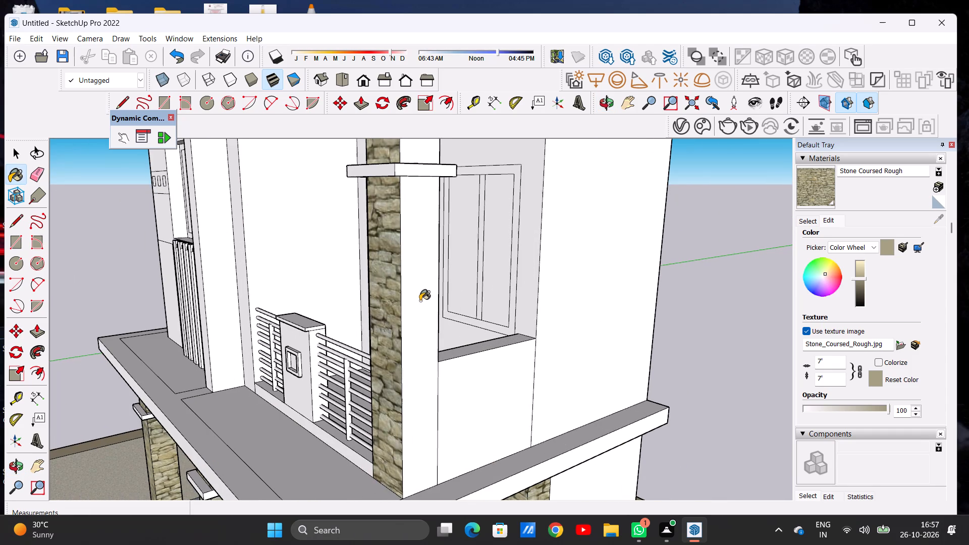
{"action": "scroll", "coordinate": [419, 309], "scroll_direction": "down", "scroll_amount": 11}
{"action": "scroll", "coordinate": [427, 239], "scroll_direction": "up", "scroll_amount": 6}
{"action": "left_click", "coordinate": [422, 250]}
Paint the balcony column's rear faces toward the house, above and below the band, with Stone Coursed Rough.
{"action": "scroll", "coordinate": [424, 259], "scroll_direction": "down", "scroll_amount": 4}
{"action": "middle_click_drag", "start_coordinate": [420, 266], "coordinate": [208, 291]}
{"action": "scroll", "coordinate": [379, 276], "scroll_direction": "up", "scroll_amount": 5}
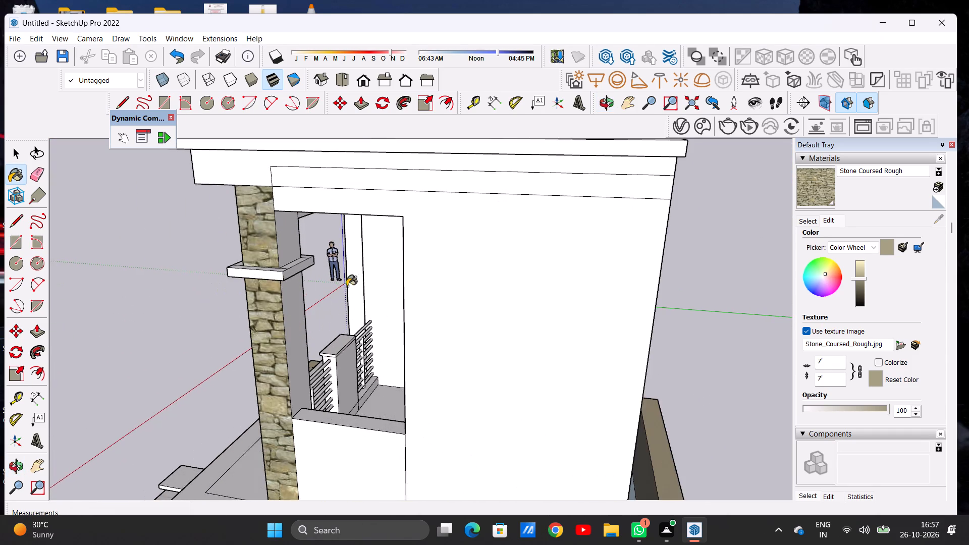
{"action": "scroll", "coordinate": [290, 232], "scroll_direction": "up", "scroll_amount": 5}
{"action": "left_click", "coordinate": [288, 245]}
{"action": "left_click", "coordinate": [301, 326]}
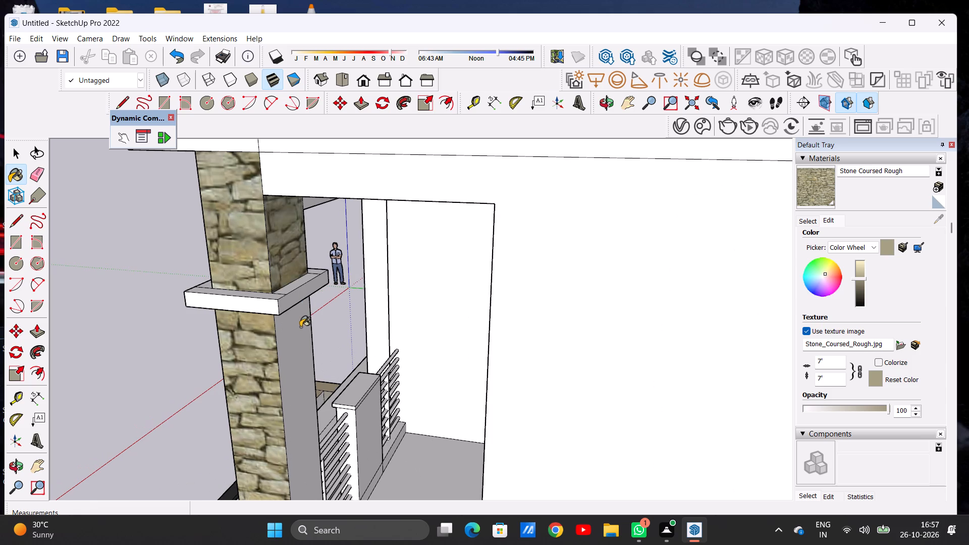
{"action": "scroll", "coordinate": [364, 307], "scroll_direction": "down", "scroll_amount": 13}
{"action": "middle_click_drag", "start_coordinate": [243, 324], "coordinate": [587, 312]}
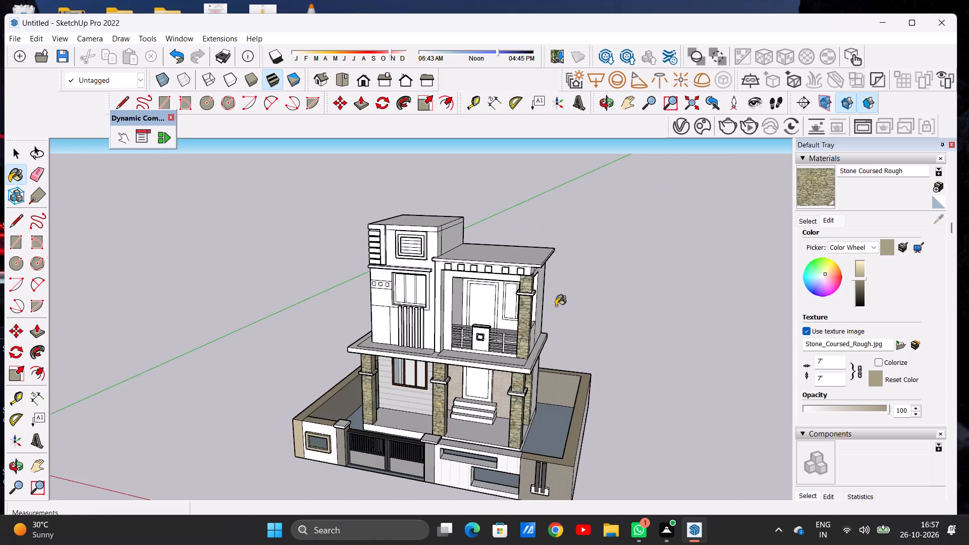
Examine the house's front elevation, from the stone balcony column down to the ground-floor entrance.
{"action": "scroll", "coordinate": [512, 302], "scroll_direction": "down", "scroll_amount": 4}
{"action": "middle_click_drag", "start_coordinate": [441, 317], "coordinate": [488, 287]}
{"action": "scroll", "coordinate": [490, 302], "scroll_direction": "up", "scroll_amount": 3}
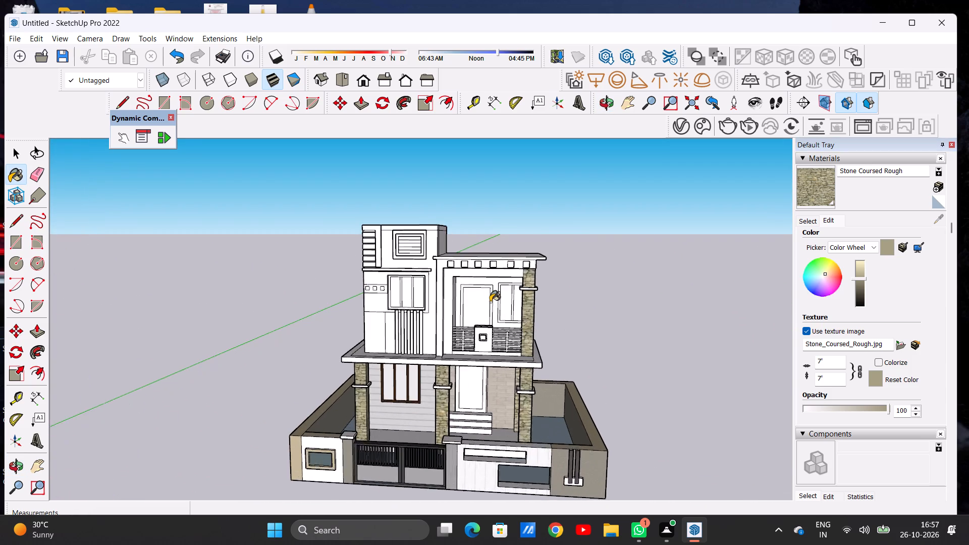
{"action": "scroll", "coordinate": [490, 302], "scroll_direction": "up", "scroll_amount": 3}
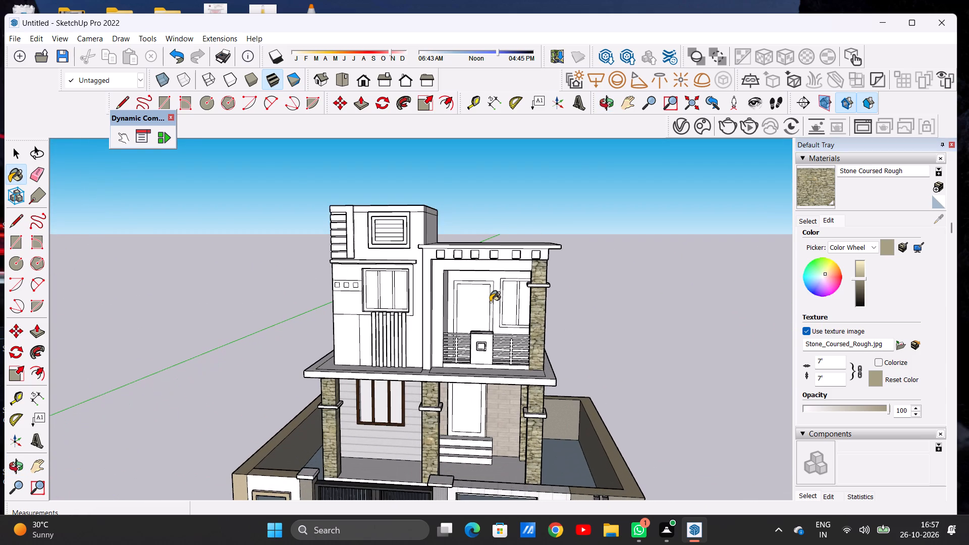
{"action": "scroll", "coordinate": [493, 295], "scroll_direction": "up", "scroll_amount": 3}
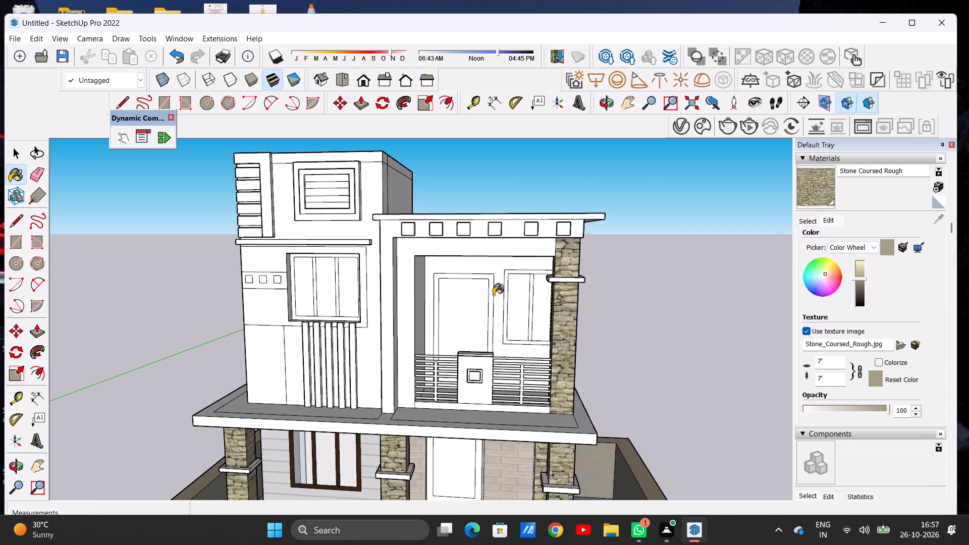
{"action": "scroll", "coordinate": [493, 295], "scroll_direction": "up", "scroll_amount": 2}
{"action": "scroll", "coordinate": [493, 295], "scroll_direction": "down", "scroll_amount": 1}
{"action": "scroll", "coordinate": [493, 288], "scroll_direction": "up", "scroll_amount": 5}
{"action": "middle_click_drag", "start_coordinate": [509, 306], "coordinate": [515, 281]}
{"action": "scroll", "coordinate": [591, 268], "scroll_direction": "down", "scroll_amount": 10}
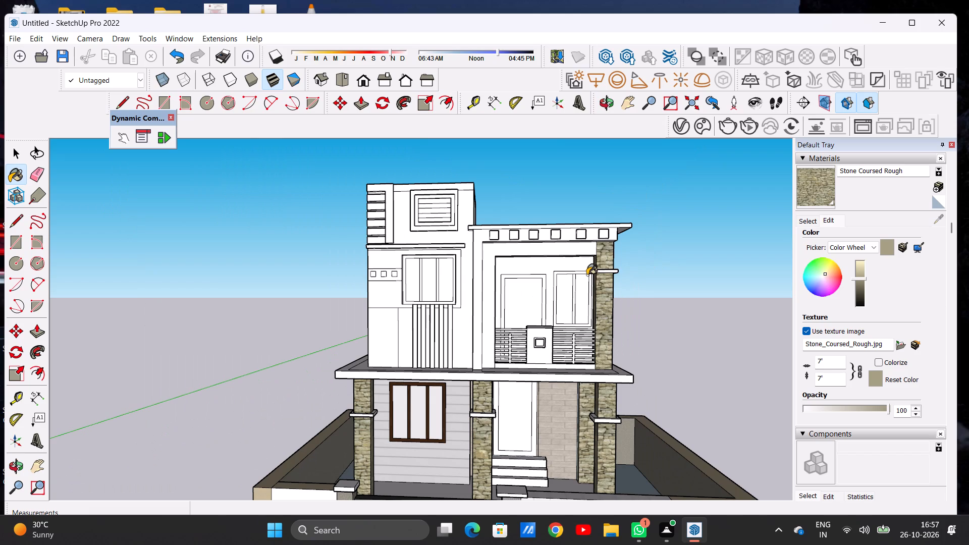
{"action": "scroll", "coordinate": [587, 271], "scroll_direction": "down", "scroll_amount": 5}
{"action": "scroll", "coordinate": [586, 346], "scroll_direction": "up", "scroll_amount": 7}
{"action": "scroll", "coordinate": [566, 374], "scroll_direction": "down", "scroll_amount": 1}
{"action": "scroll", "coordinate": [566, 374], "scroll_direction": "up", "scroll_amount": 5}
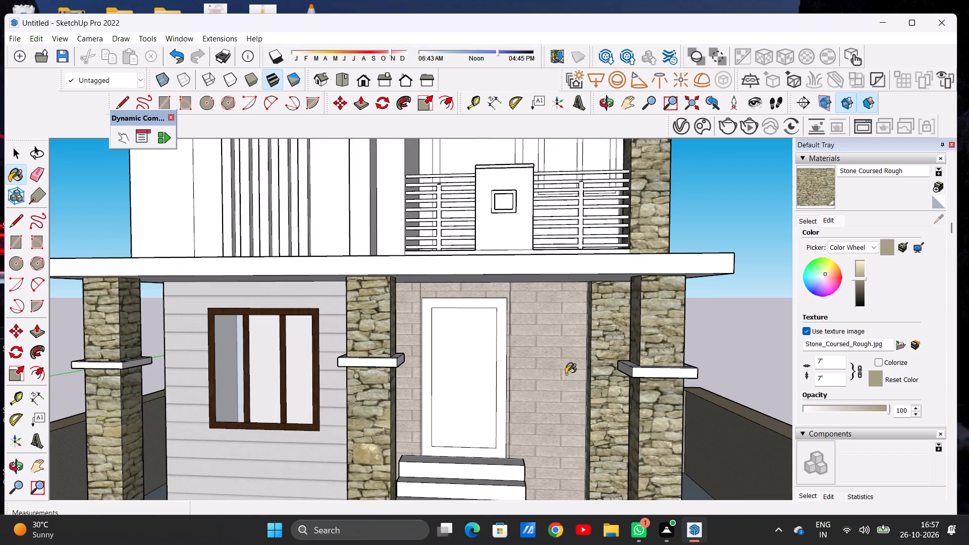
Paint the ground-floor entrance door's frame with Wood Floor Parquet from the Wood collection.
{"action": "key", "text": "space"}
{"action": "scroll", "coordinate": [518, 325], "scroll_direction": "down", "scroll_amount": 4}
{"action": "scroll", "coordinate": [515, 377], "scroll_direction": "down", "scroll_amount": 1}
{"action": "scroll", "coordinate": [515, 377], "scroll_direction": "up", "scroll_amount": 3}
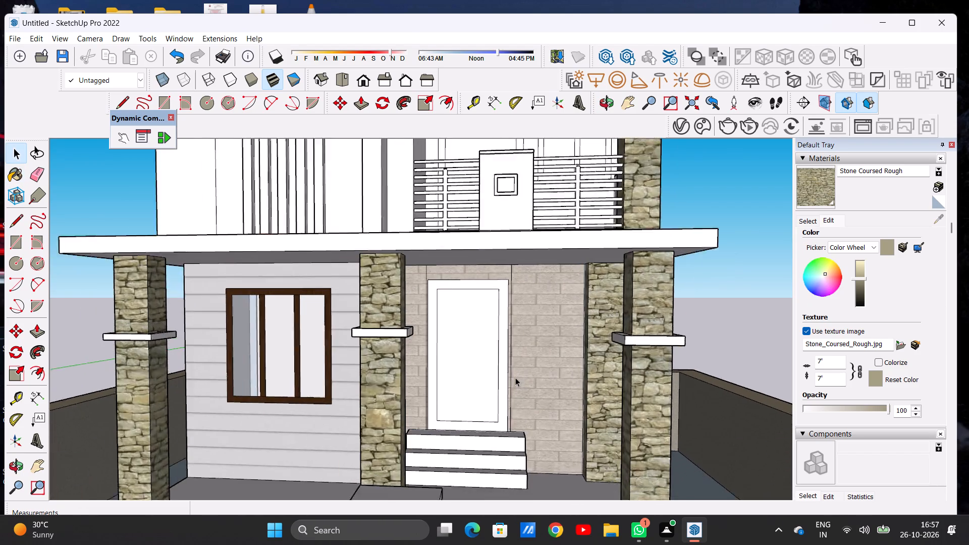
{"action": "scroll", "coordinate": [515, 377], "scroll_direction": "up", "scroll_amount": 7}
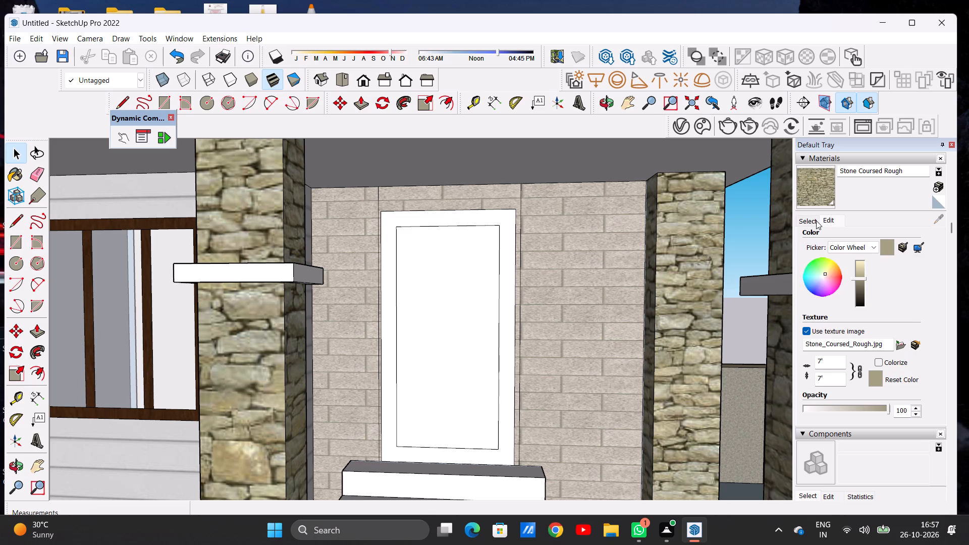
{"action": "left_click", "coordinate": [814, 220]}
{"action": "left_click", "coordinate": [862, 236]}
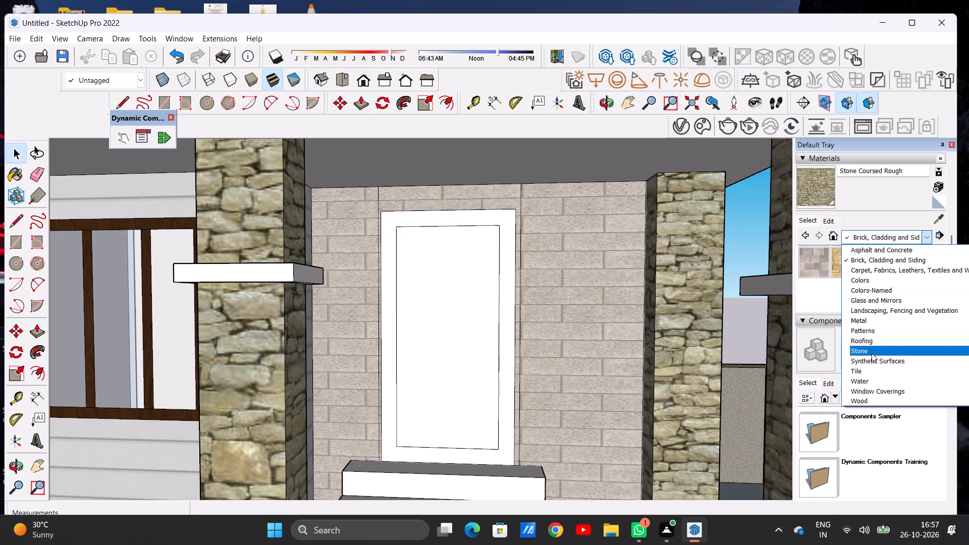
{"action": "left_click", "coordinate": [862, 397]}
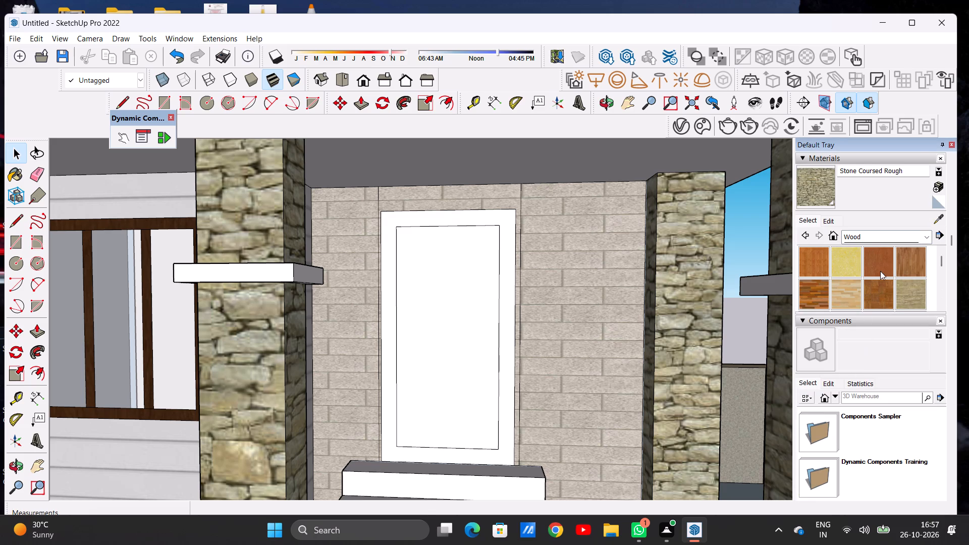
{"action": "left_click", "coordinate": [885, 286]}
{"action": "scroll", "coordinate": [502, 376], "scroll_direction": "up", "scroll_amount": 5}
{"action": "left_click", "coordinate": [506, 367]}
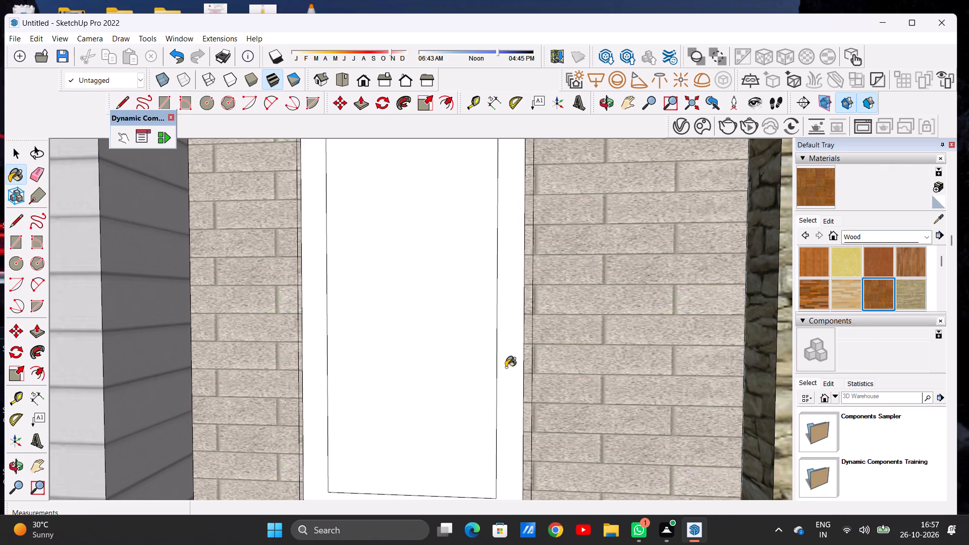
Paint the entrance door's inner panel with Wood Floor Parquet and lower the material's brightness to a very dark brown.
{"action": "left_click", "coordinate": [826, 224]}
{"action": "left_click", "coordinate": [858, 287]}
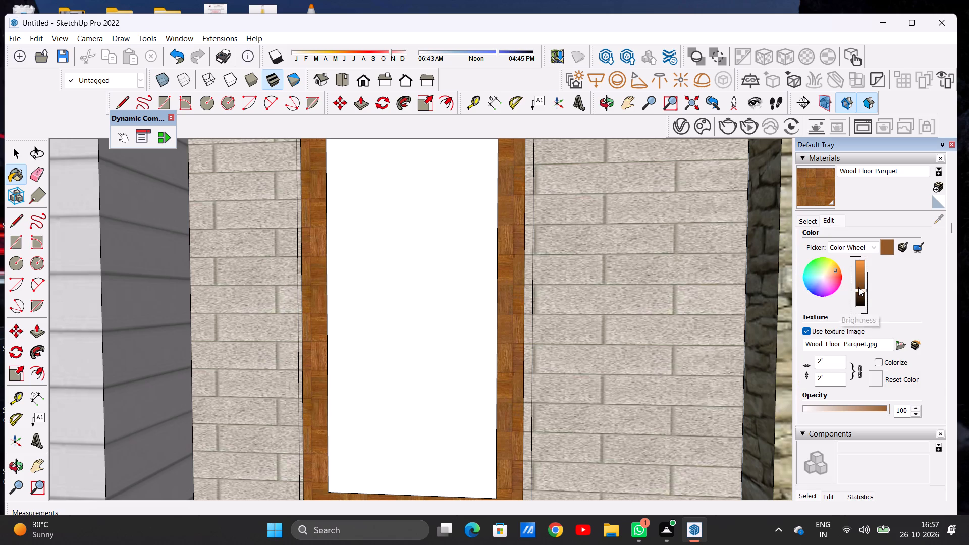
{"action": "left_click", "coordinate": [432, 314]}
{"action": "scroll", "coordinate": [477, 287], "scroll_direction": "down", "scroll_amount": 5}
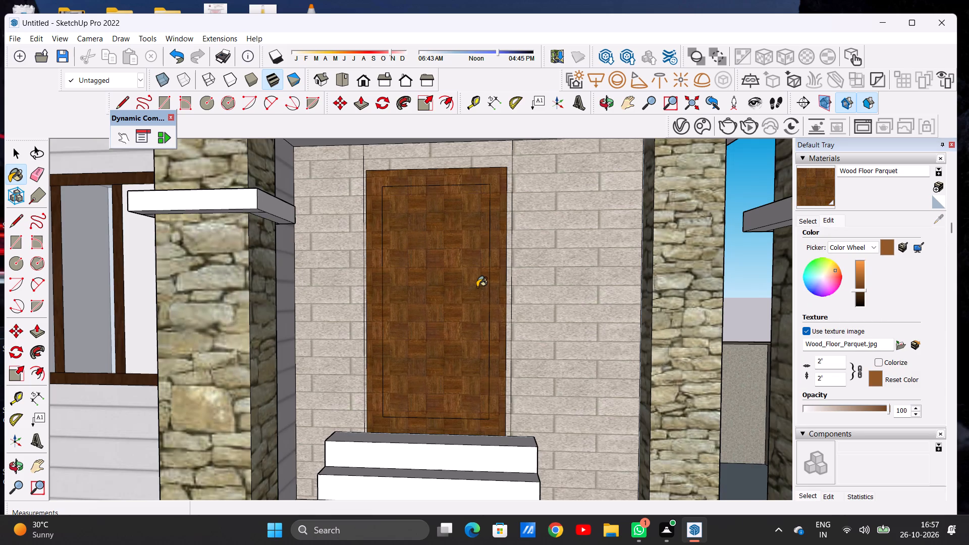
{"action": "left_click", "coordinate": [858, 296]}
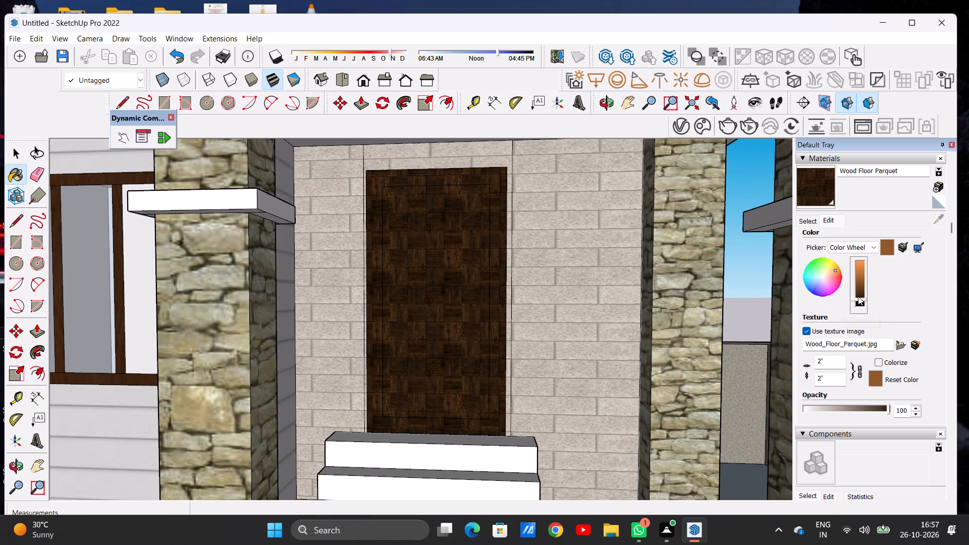
{"action": "scroll", "coordinate": [444, 278], "scroll_direction": "down", "scroll_amount": 4}
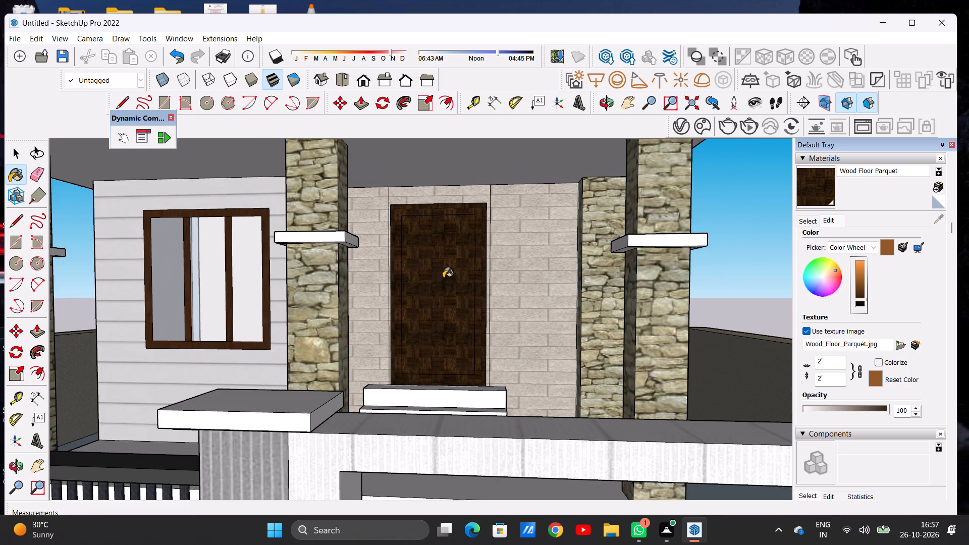
{"action": "scroll", "coordinate": [466, 239], "scroll_direction": "up", "scroll_amount": 7}
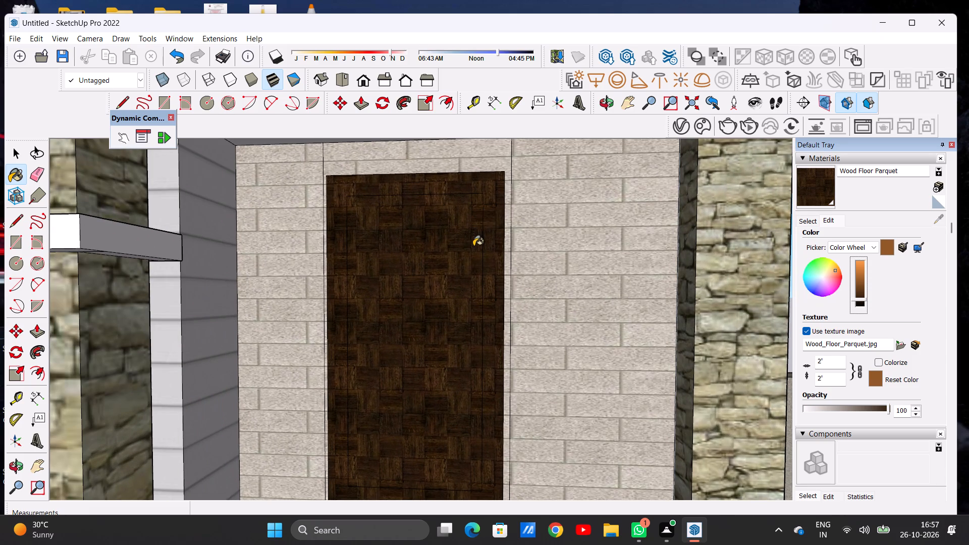
Paint the first-floor balcony door's panel and frame with the darkened Wood Floor Parquet.
{"action": "scroll", "coordinate": [484, 243], "scroll_direction": "down", "scroll_amount": 20}
{"action": "scroll", "coordinate": [484, 243], "scroll_direction": "down", "scroll_amount": 3}
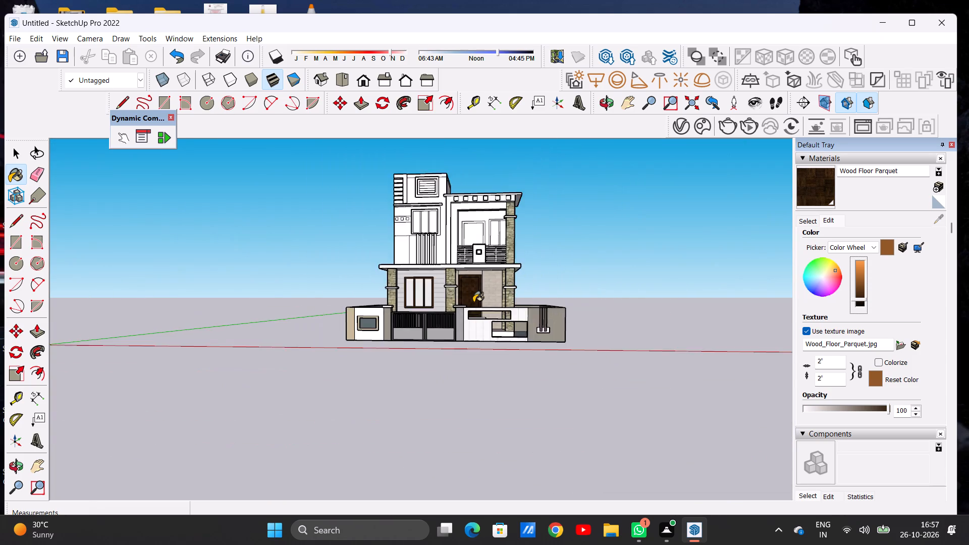
{"action": "scroll", "coordinate": [473, 302], "scroll_direction": "down", "scroll_amount": 6}
{"action": "scroll", "coordinate": [479, 289], "scroll_direction": "up", "scroll_amount": 10}
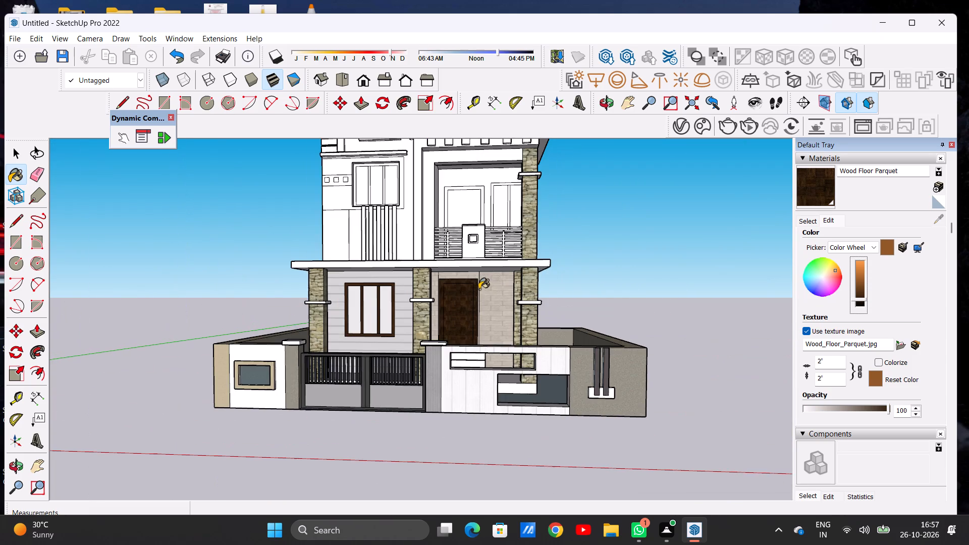
{"action": "scroll", "coordinate": [458, 208], "scroll_direction": "up", "scroll_amount": 5}
{"action": "left_click", "coordinate": [462, 206]}
{"action": "scroll", "coordinate": [489, 183], "scroll_direction": "up", "scroll_amount": 10}
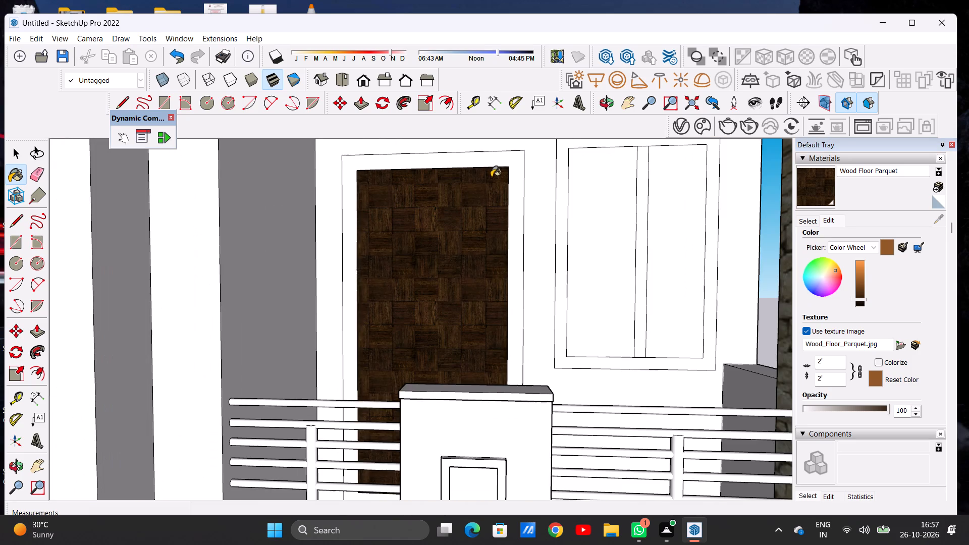
{"action": "left_click", "coordinate": [497, 162]}
{"action": "scroll", "coordinate": [486, 207], "scroll_direction": "down", "scroll_amount": 20}
{"action": "scroll", "coordinate": [486, 207], "scroll_direction": "down", "scroll_amount": 1}
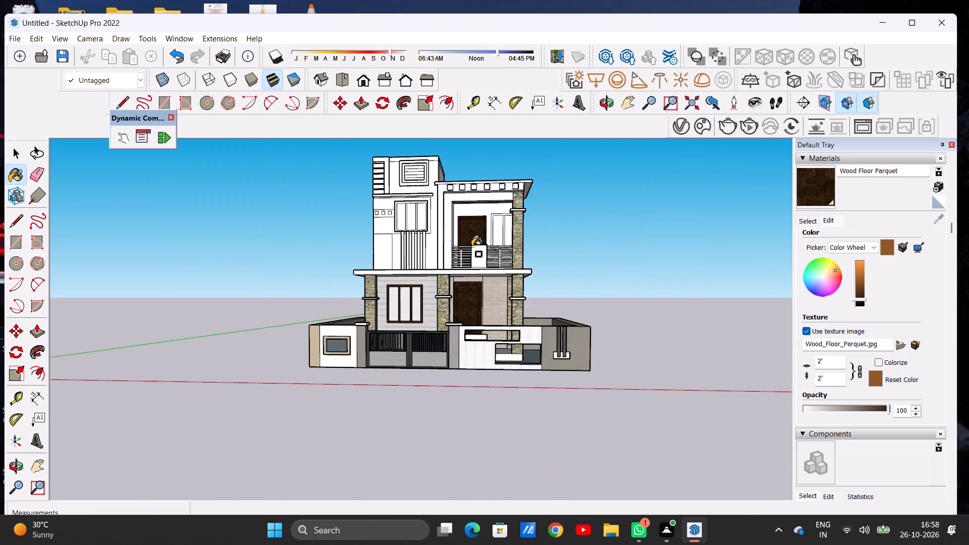
Paint the tread, front and side of the top entrance step with Carrera Marble from the Stone collection.
{"action": "scroll", "coordinate": [480, 298], "scroll_direction": "up", "scroll_amount": 13}
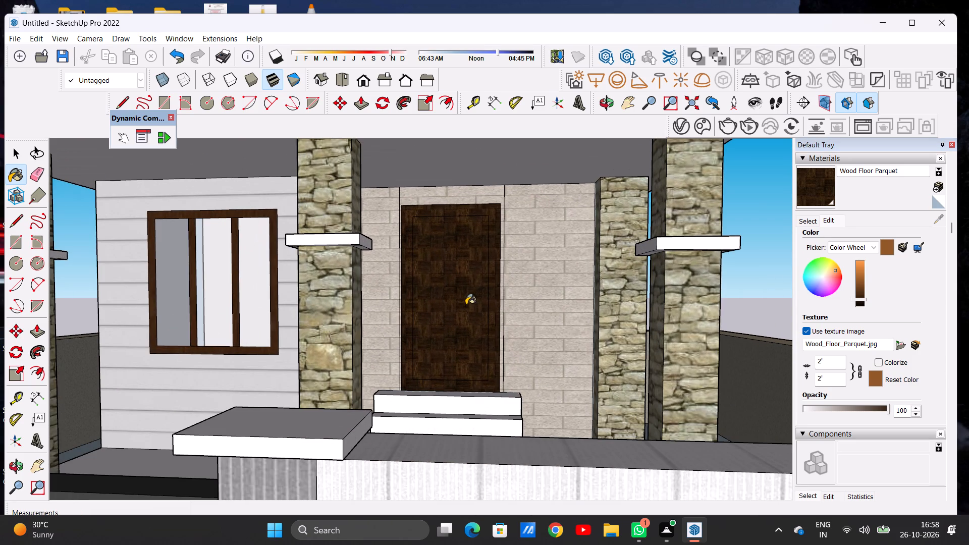
{"action": "key", "text": "space"}
{"action": "scroll", "coordinate": [460, 261], "scroll_direction": "down", "scroll_amount": 5}
{"action": "scroll", "coordinate": [476, 319], "scroll_direction": "up", "scroll_amount": 4}
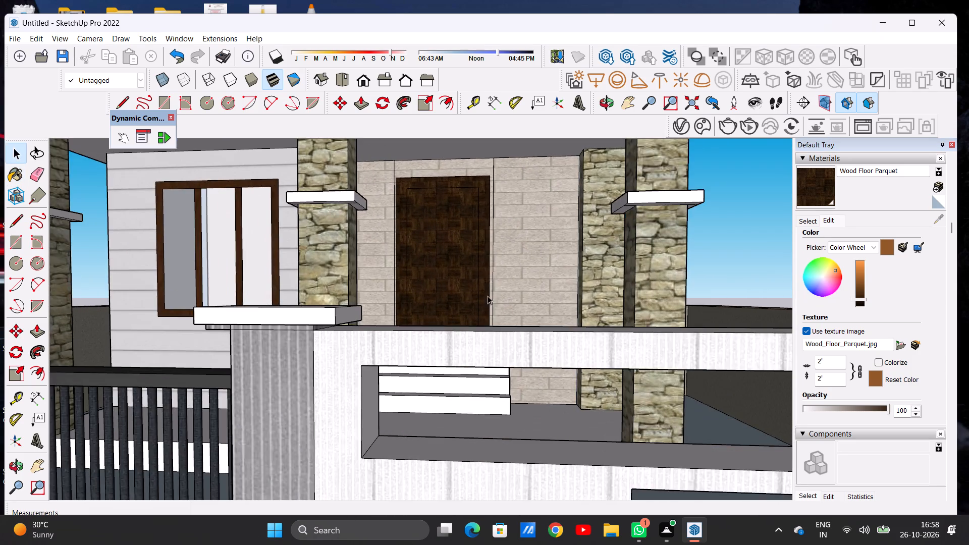
{"action": "middle_click_drag", "start_coordinate": [488, 296], "coordinate": [371, 371]}
{"action": "scroll", "coordinate": [571, 326], "scroll_direction": "up", "scroll_amount": 4}
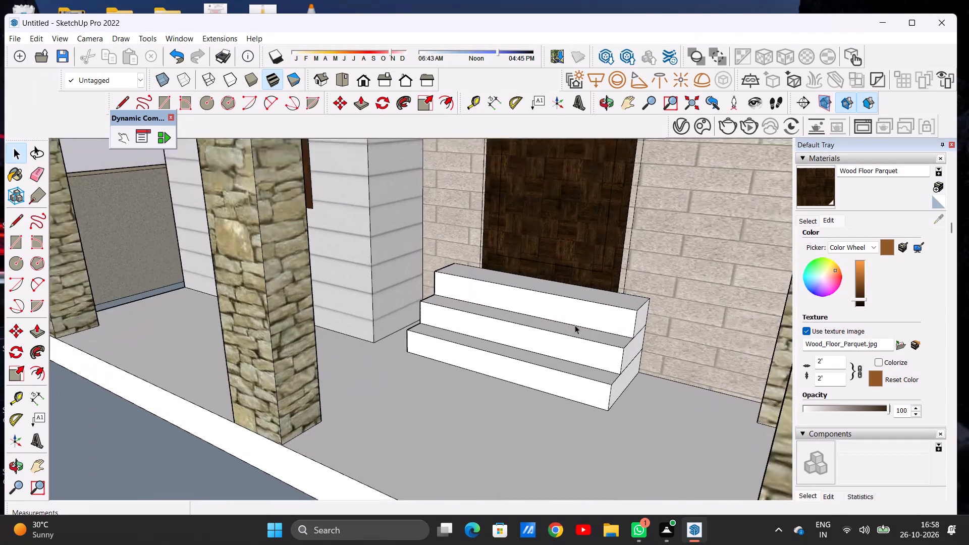
{"action": "scroll", "coordinate": [575, 325], "scroll_direction": "up", "scroll_amount": 3}
{"action": "scroll", "coordinate": [559, 311], "scroll_direction": "down", "scroll_amount": 7}
{"action": "scroll", "coordinate": [610, 304], "scroll_direction": "up", "scroll_amount": 4}
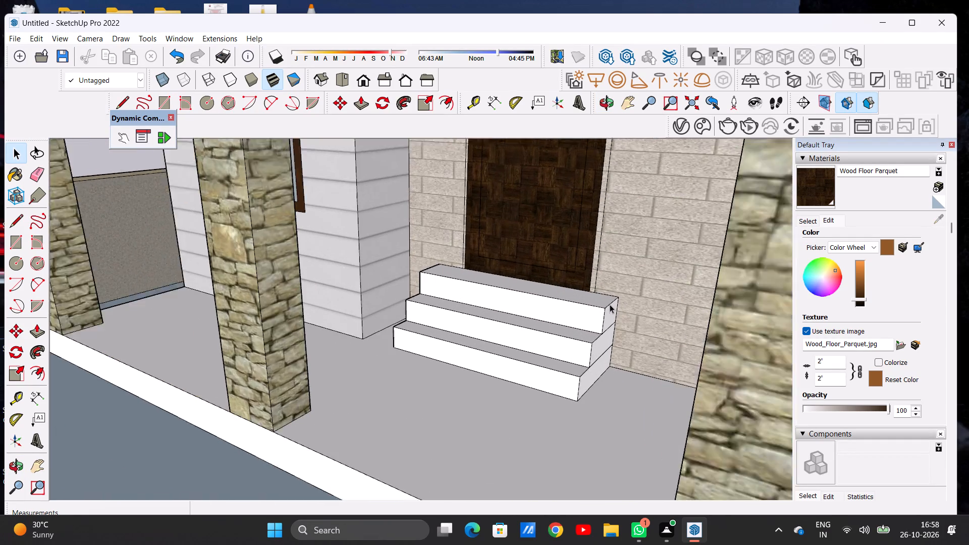
{"action": "scroll", "coordinate": [610, 304], "scroll_direction": "up", "scroll_amount": 8}
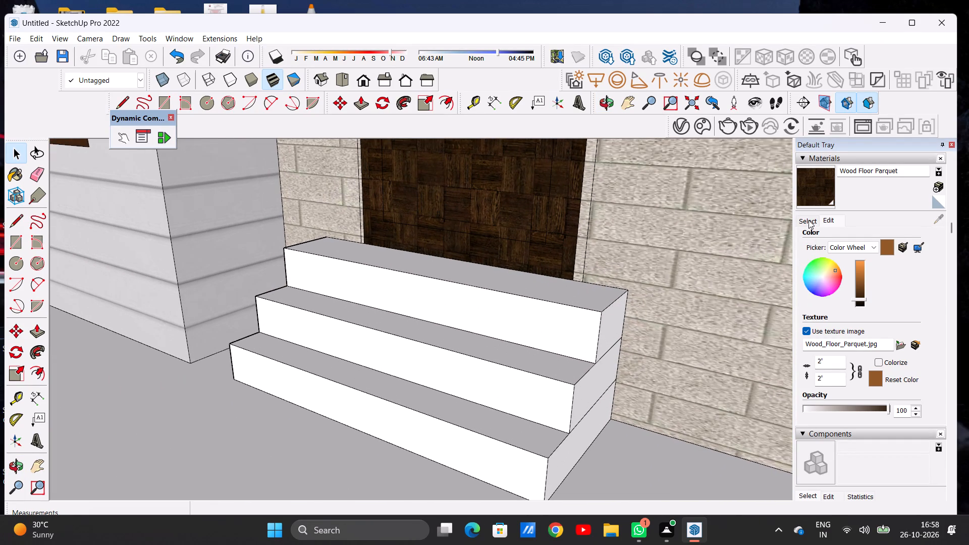
{"action": "left_click", "coordinate": [809, 220]}
{"action": "left_click", "coordinate": [866, 235]}
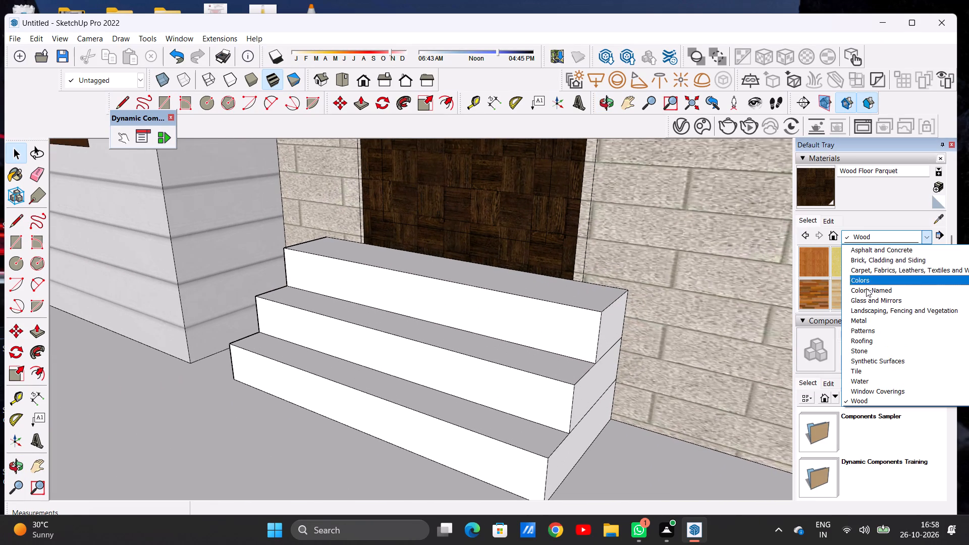
{"action": "left_click", "coordinate": [867, 368]}
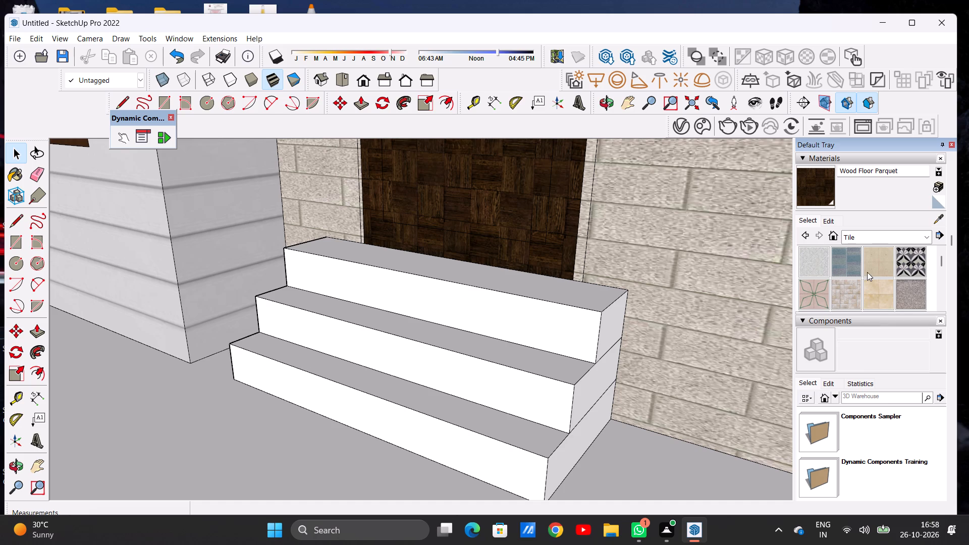
{"action": "left_click", "coordinate": [863, 233]}
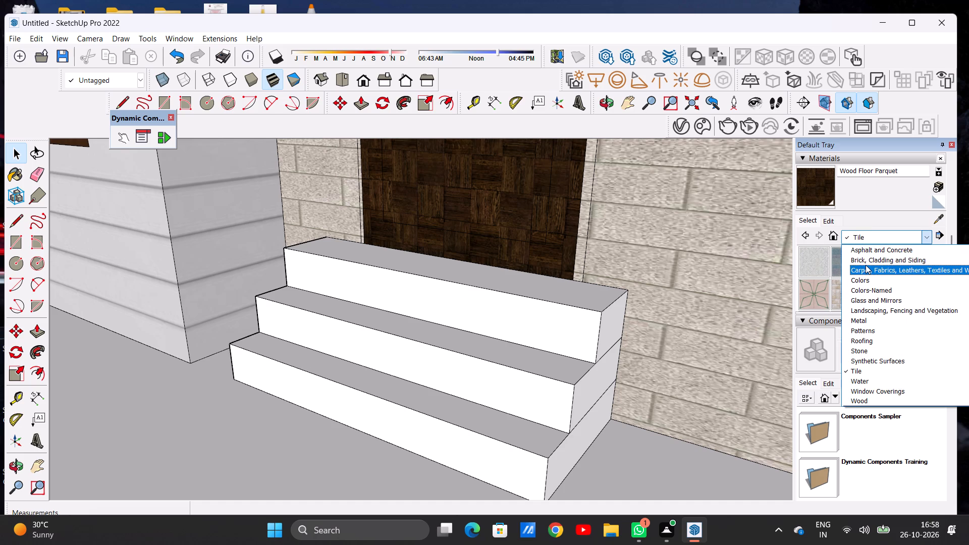
{"action": "left_click", "coordinate": [873, 350]}
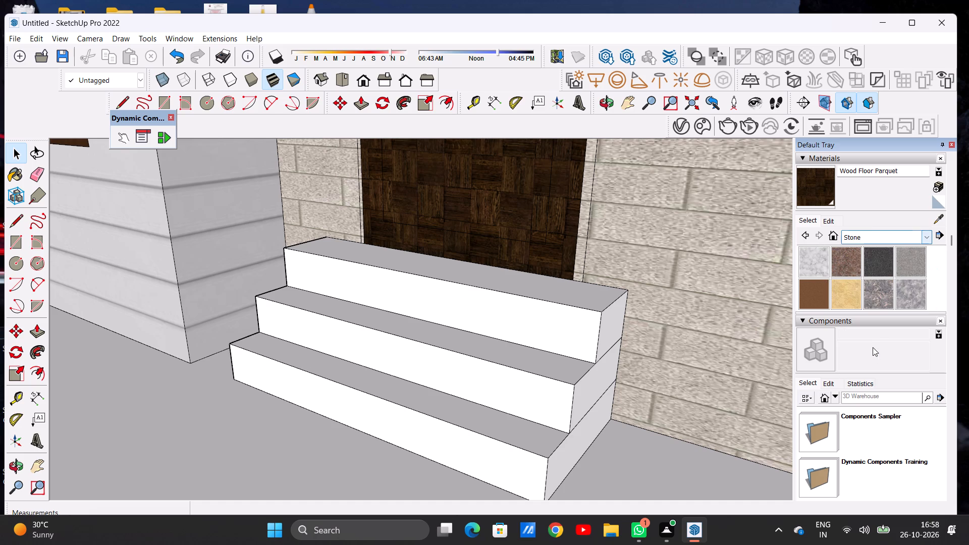
{"action": "left_click", "coordinate": [812, 258]}
{"action": "scroll", "coordinate": [619, 297], "scroll_direction": "up", "scroll_amount": 1}
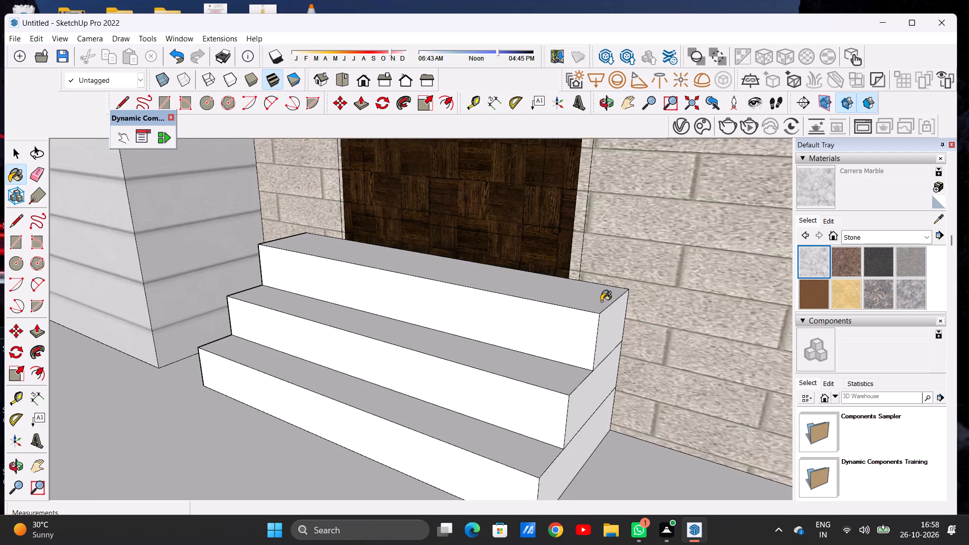
{"action": "scroll", "coordinate": [601, 301], "scroll_direction": "down", "scroll_amount": 1}
{"action": "scroll", "coordinate": [601, 301], "scroll_direction": "up", "scroll_amount": 4}
{"action": "left_click", "coordinate": [591, 303]}
{"action": "left_click", "coordinate": [575, 332]}
{"action": "left_click", "coordinate": [603, 331]}
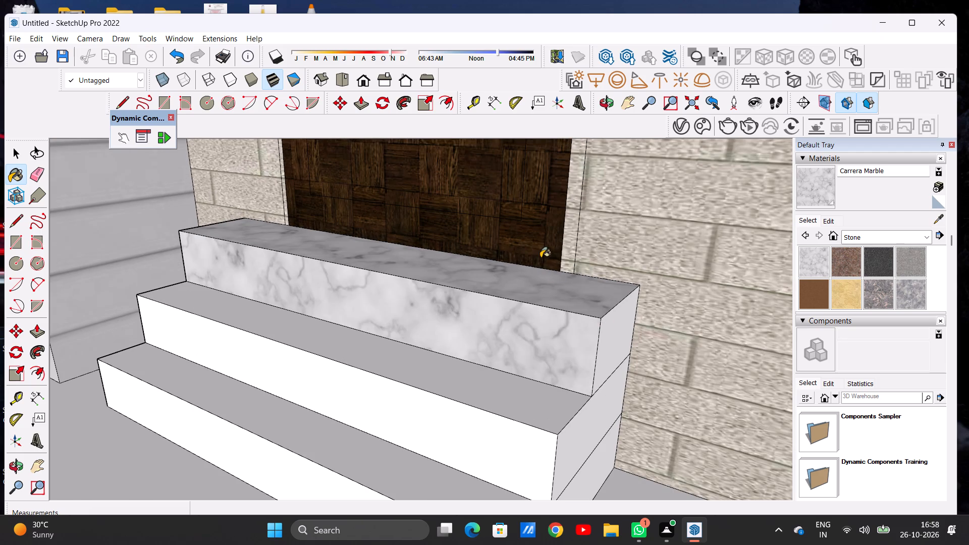
Paint the side, tread and front of the middle entrance step with Carrera Marble.
{"action": "scroll", "coordinate": [541, 258], "scroll_direction": "down", "scroll_amount": 7}
{"action": "scroll", "coordinate": [558, 319], "scroll_direction": "up", "scroll_amount": 8}
{"action": "left_click", "coordinate": [558, 353]}
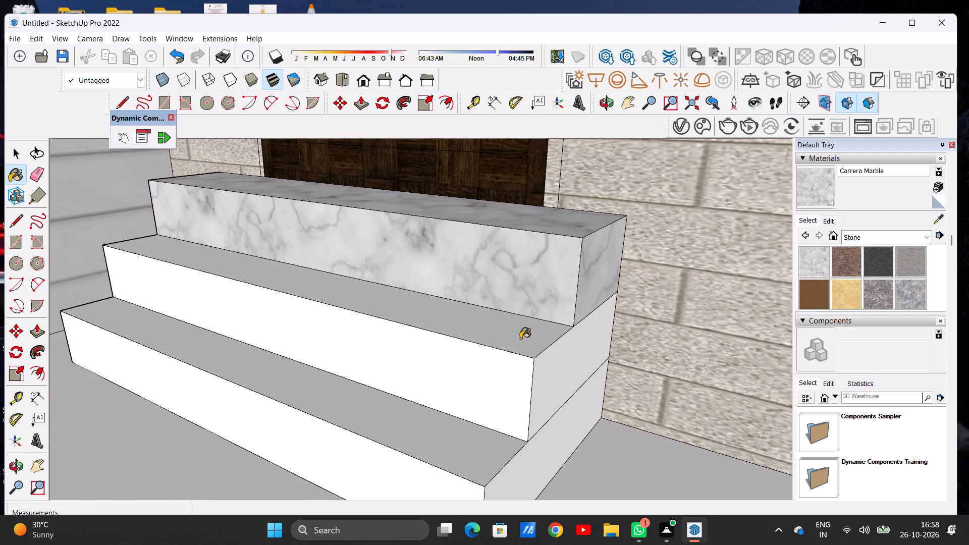
{"action": "left_click", "coordinate": [520, 339]}
{"action": "left_click", "coordinate": [513, 383]}
{"action": "scroll", "coordinate": [512, 297], "scroll_direction": "down", "scroll_amount": 7}
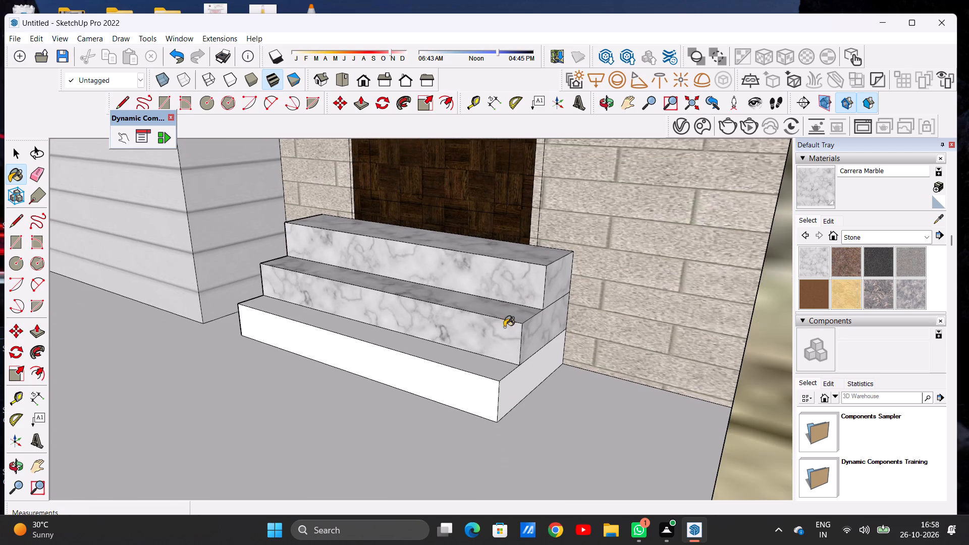
Paint the tread, front and side of the bottom entrance step with Carrera Marble.
{"action": "scroll", "coordinate": [504, 334], "scroll_direction": "up", "scroll_amount": 6}
{"action": "left_click", "coordinate": [488, 377]}
{"action": "left_click", "coordinate": [472, 446]}
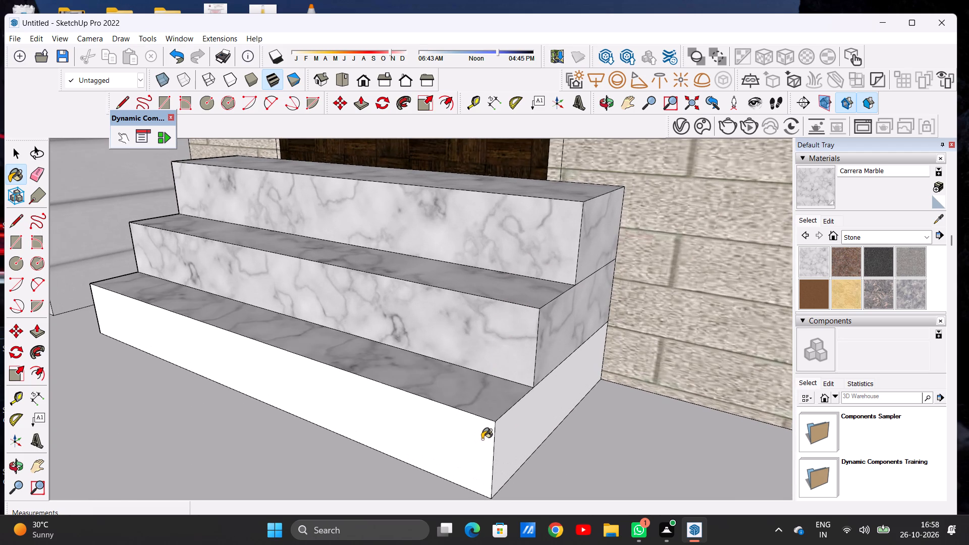
{"action": "left_click", "coordinate": [492, 435]}
{"action": "left_click", "coordinate": [502, 429]}
{"action": "scroll", "coordinate": [505, 431], "scroll_direction": "down", "scroll_amount": 15}
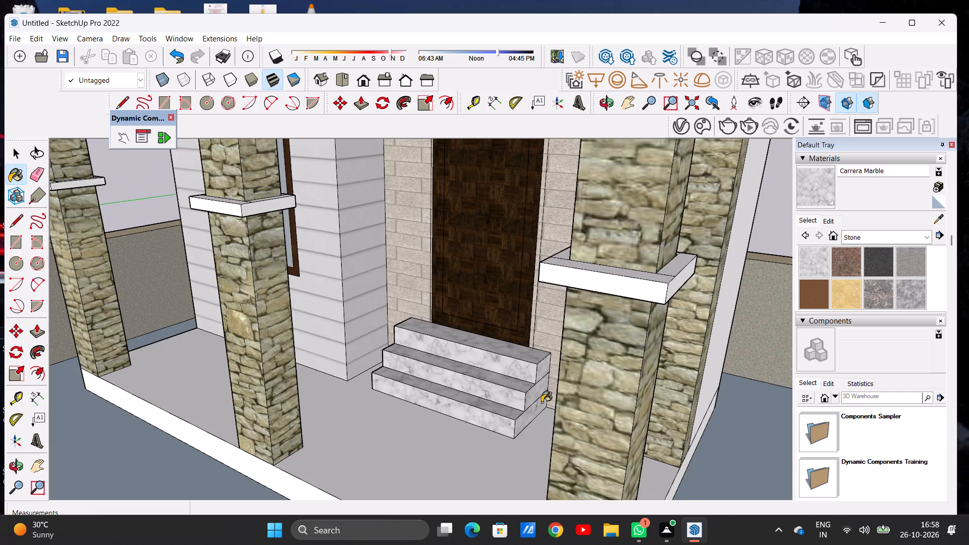
Paint the sides of the three entrance steps that face the window wall with Carrera Marble.
{"action": "scroll", "coordinate": [542, 402], "scroll_direction": "down", "scroll_amount": 1}
{"action": "middle_click_drag", "start_coordinate": [349, 386], "coordinate": [598, 349]}
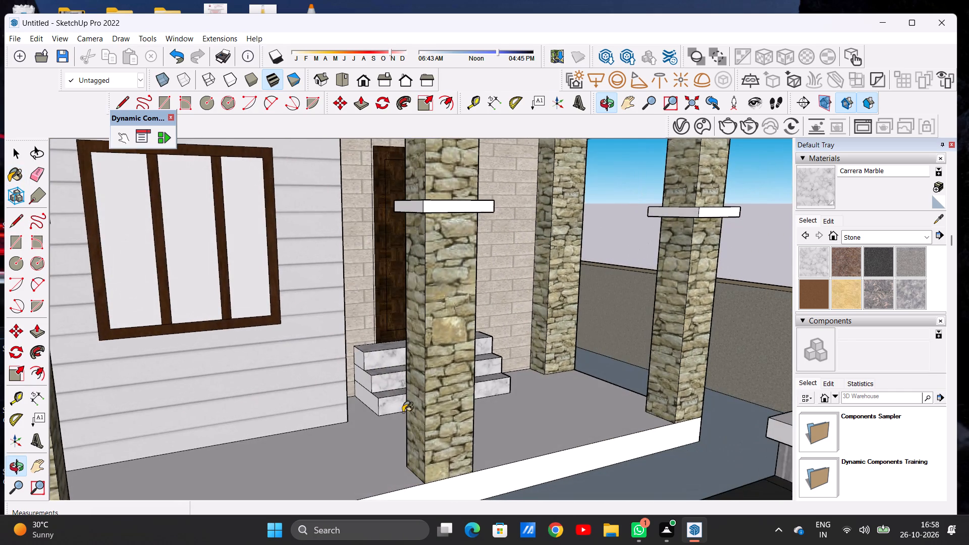
{"action": "scroll", "coordinate": [355, 431], "scroll_direction": "up", "scroll_amount": 7}
{"action": "scroll", "coordinate": [372, 361], "scroll_direction": "up", "scroll_amount": 5}
{"action": "left_click", "coordinate": [356, 249]}
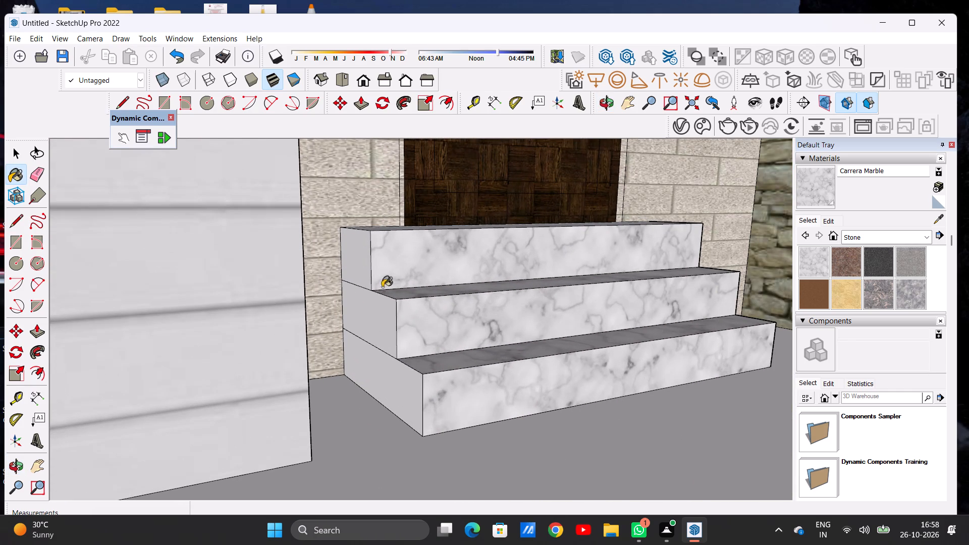
{"action": "left_click", "coordinate": [390, 315]}
{"action": "left_click", "coordinate": [390, 370]}
Inspect the marble entrance steps, the porch and the house front from several angles.
{"action": "scroll", "coordinate": [368, 365], "scroll_direction": "down", "scroll_amount": 12}
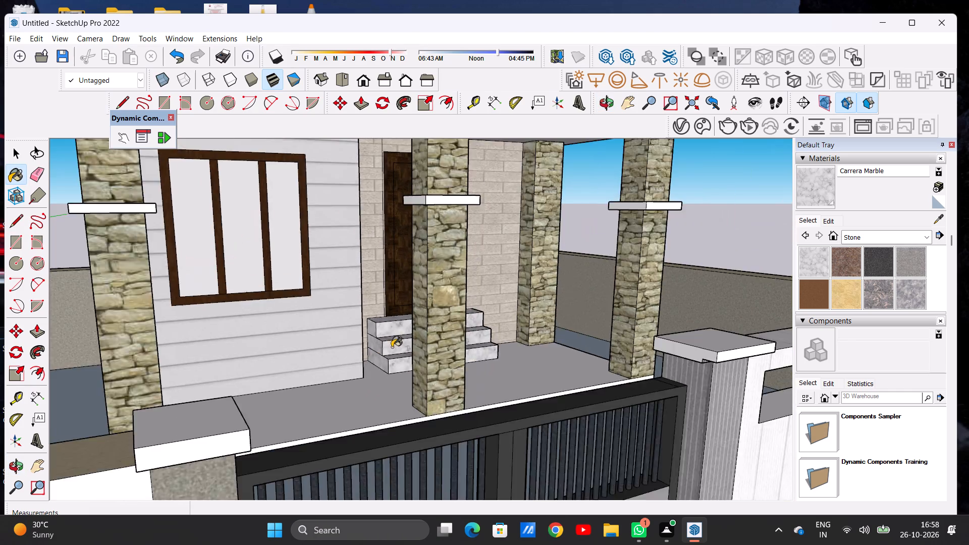
{"action": "scroll", "coordinate": [392, 347], "scroll_direction": "down", "scroll_amount": 6}
{"action": "middle_click_drag", "start_coordinate": [496, 345], "coordinate": [295, 319]}
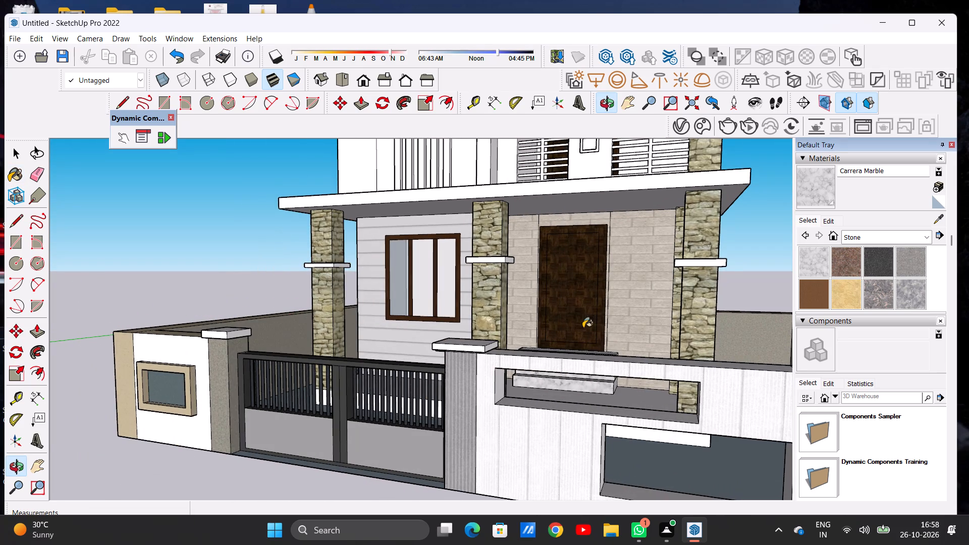
{"action": "middle_click_drag", "start_coordinate": [584, 331], "coordinate": [368, 365]}
{"action": "scroll", "coordinate": [624, 312], "scroll_direction": "up", "scroll_amount": 1}
{"action": "scroll", "coordinate": [626, 309], "scroll_direction": "down", "scroll_amount": 7}
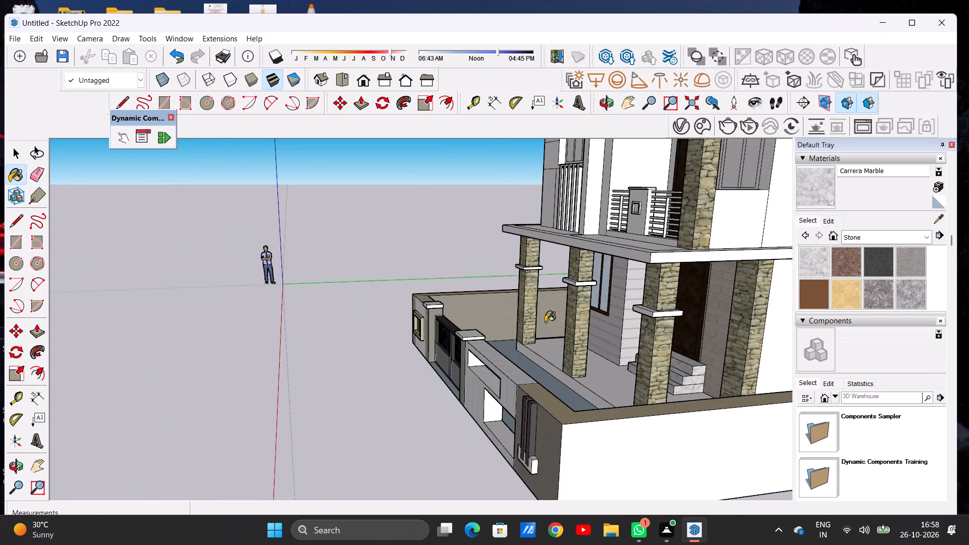
{"action": "middle_click_drag", "start_coordinate": [524, 328], "coordinate": [731, 296]}
{"action": "scroll", "coordinate": [641, 333], "scroll_direction": "down", "scroll_amount": 7}
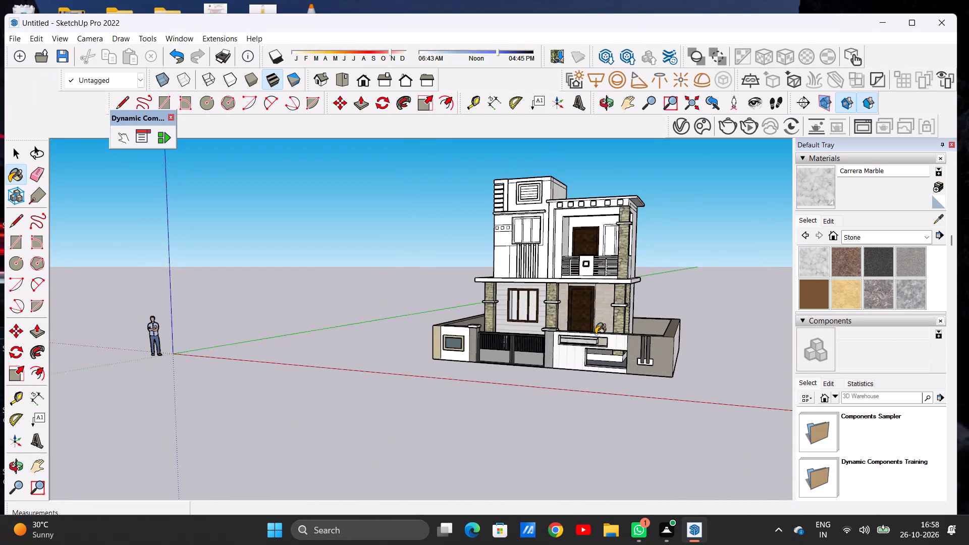
{"action": "scroll", "coordinate": [584, 315], "scroll_direction": "up", "scroll_amount": 3}
{"action": "scroll", "coordinate": [582, 314], "scroll_direction": "down", "scroll_amount": 1}
{"action": "scroll", "coordinate": [579, 314], "scroll_direction": "up", "scroll_amount": 1}
{"action": "scroll", "coordinate": [576, 314], "scroll_direction": "down", "scroll_amount": 1}
{"action": "scroll", "coordinate": [573, 313], "scroll_direction": "up", "scroll_amount": 1}
{"action": "middle_click_drag", "start_coordinate": [557, 314], "coordinate": [595, 386]}
{"action": "scroll", "coordinate": [590, 341], "scroll_direction": "up", "scroll_amount": 6}
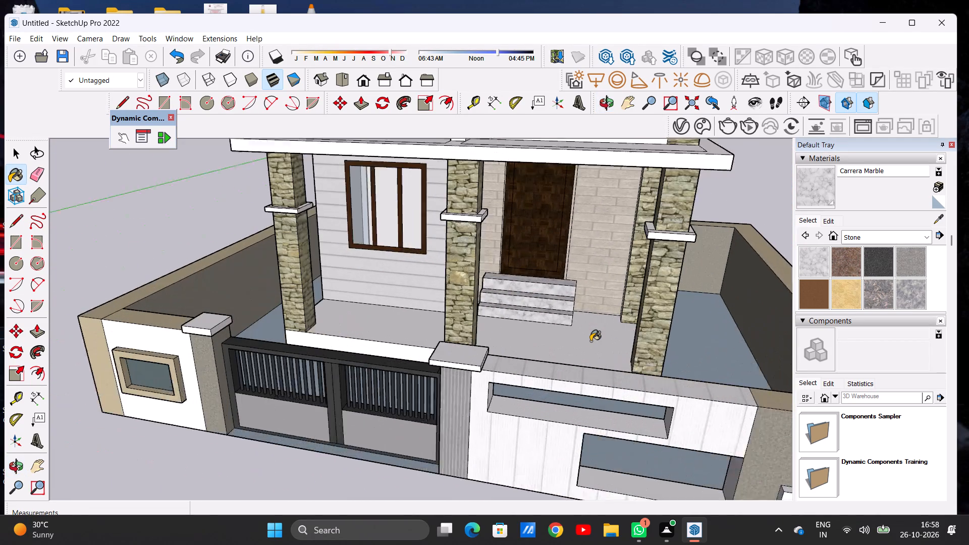
{"action": "scroll", "coordinate": [590, 341], "scroll_direction": "up", "scroll_amount": 2}
{"action": "key", "text": "space"}
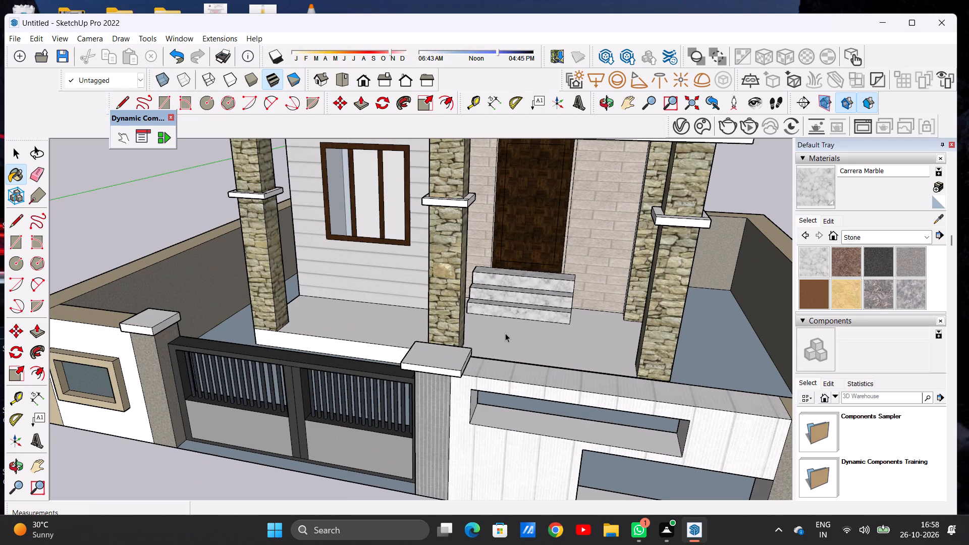
Paint the porch floor and its front edge with Field Rectangle Tile from the Tile collection.
{"action": "scroll", "coordinate": [518, 320], "scroll_direction": "up", "scroll_amount": 4}
{"action": "scroll", "coordinate": [518, 322], "scroll_direction": "down", "scroll_amount": 9}
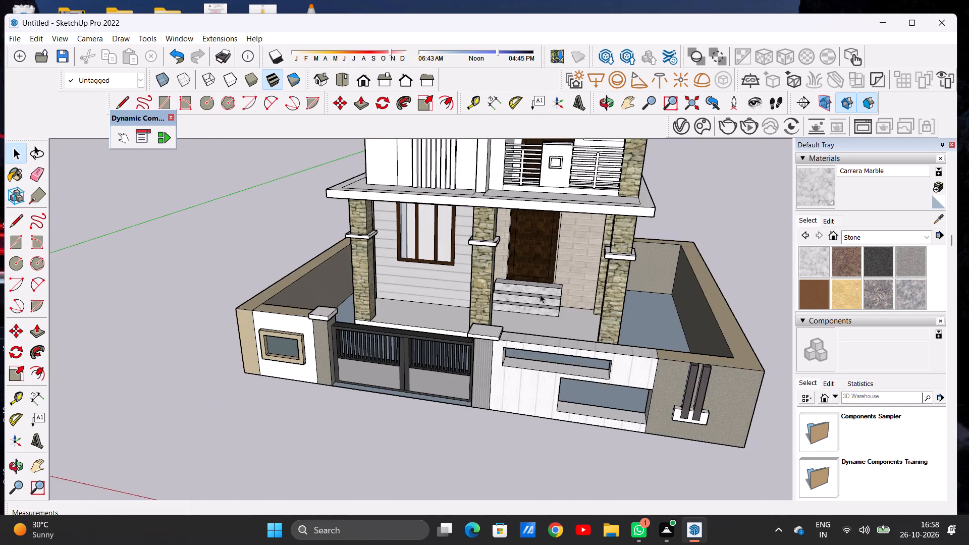
{"action": "middle_click_drag", "start_coordinate": [541, 294], "coordinate": [545, 337]}
{"action": "scroll", "coordinate": [580, 330], "scroll_direction": "up", "scroll_amount": 7}
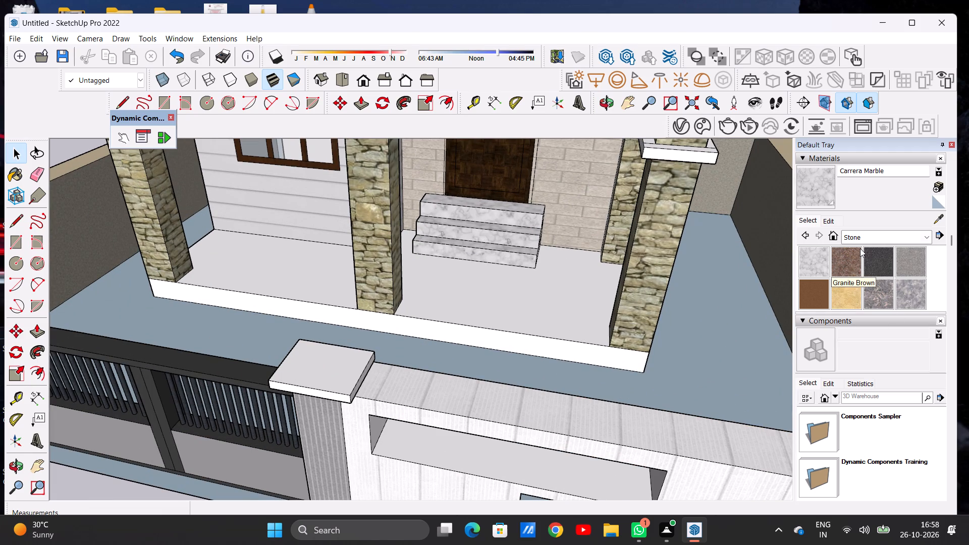
{"action": "left_click", "coordinate": [868, 234]}
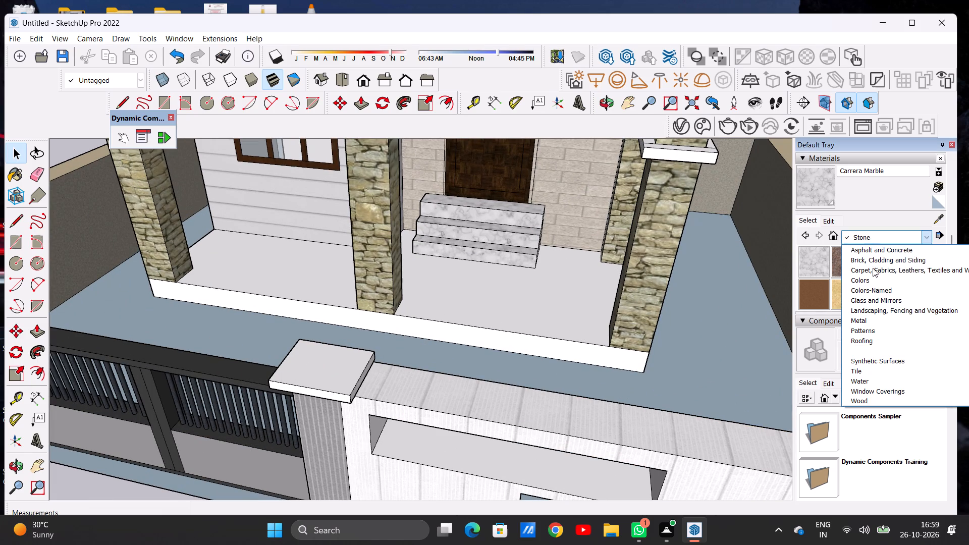
{"action": "left_click", "coordinate": [867, 373]}
{"action": "left_click", "coordinate": [847, 288]}
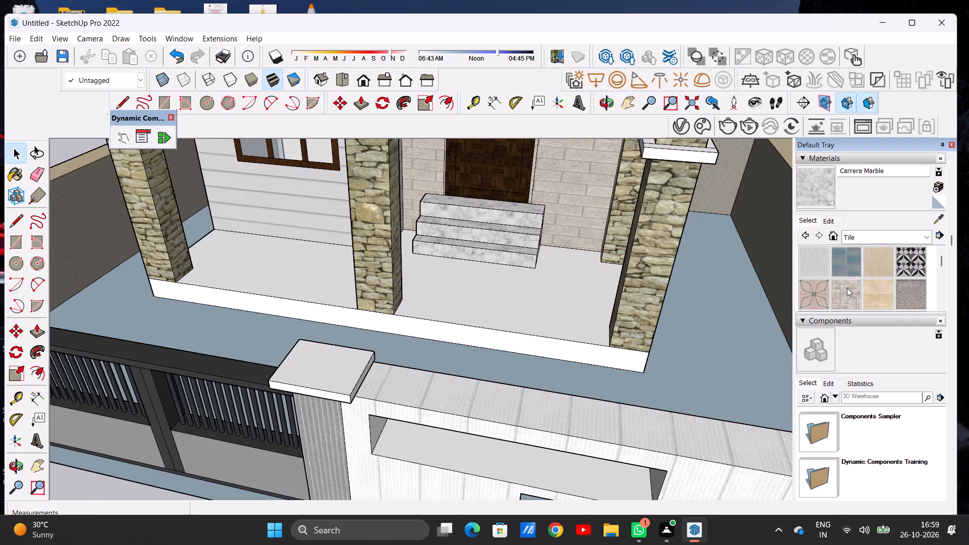
{"action": "scroll", "coordinate": [564, 295], "scroll_direction": "up", "scroll_amount": 4}
{"action": "left_click", "coordinate": [564, 295]}
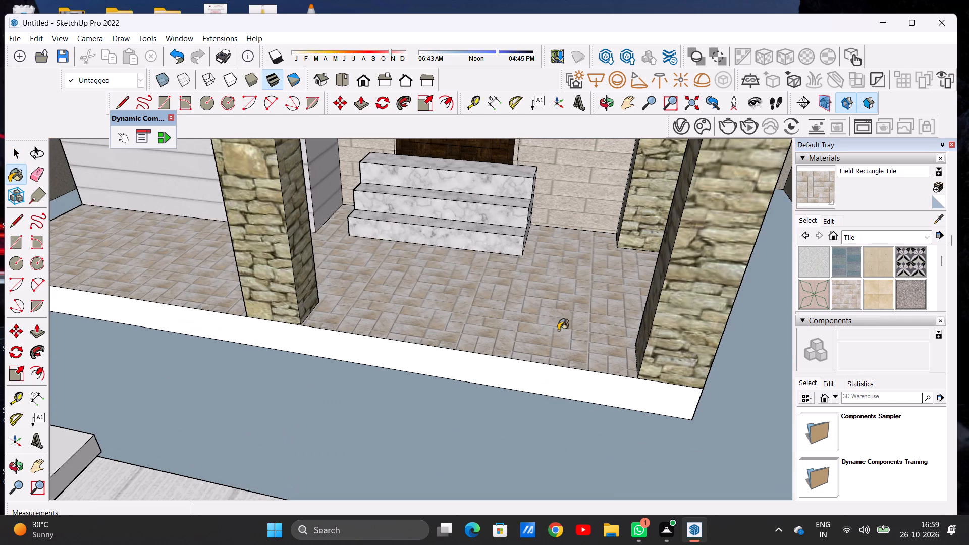
{"action": "left_click", "coordinate": [541, 371]}
Paint the porch plinth's side edge at the entrance door end with Field Rectangle Tile.
{"action": "scroll", "coordinate": [571, 306], "scroll_direction": "down", "scroll_amount": 6}
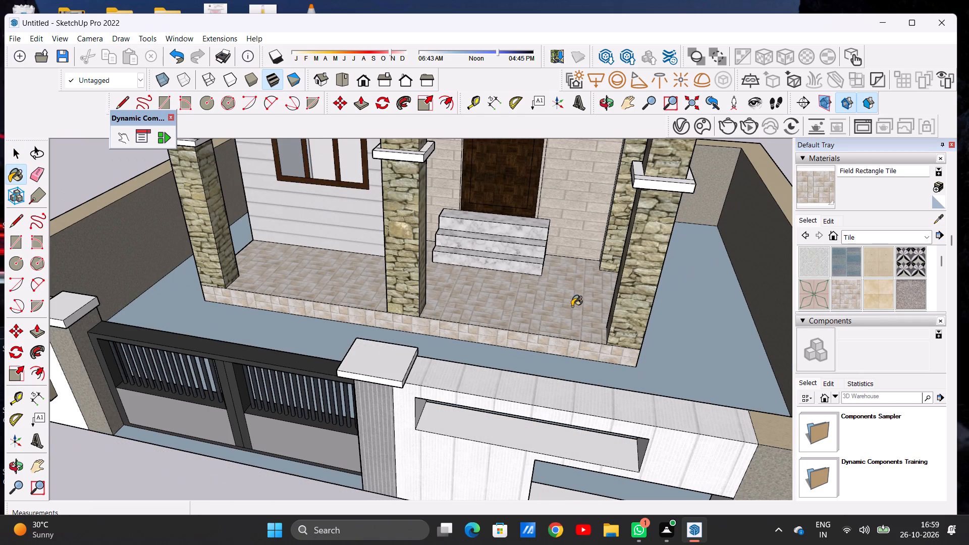
{"action": "scroll", "coordinate": [573, 303], "scroll_direction": "down", "scroll_amount": 2}
{"action": "middle_click_drag", "start_coordinate": [645, 318], "coordinate": [481, 274]}
{"action": "scroll", "coordinate": [645, 422], "scroll_direction": "up", "scroll_amount": 5}
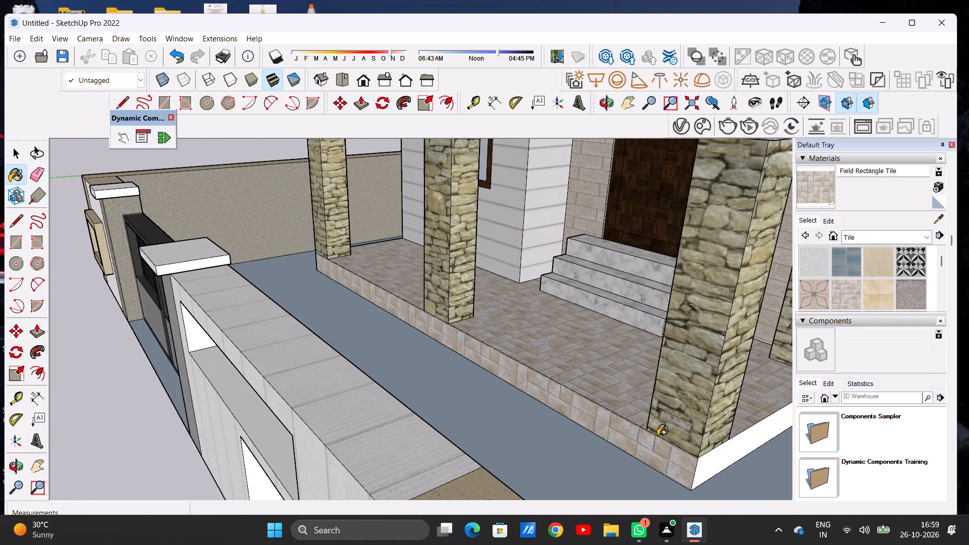
{"action": "left_click", "coordinate": [710, 464]}
Paint the plinth's opposite side edge, along the narrow passage beside the windowed wall, with Field Rectangle Tile.
{"action": "scroll", "coordinate": [696, 457], "scroll_direction": "down", "scroll_amount": 13}
{"action": "scroll", "coordinate": [729, 388], "scroll_direction": "down", "scroll_amount": 7}
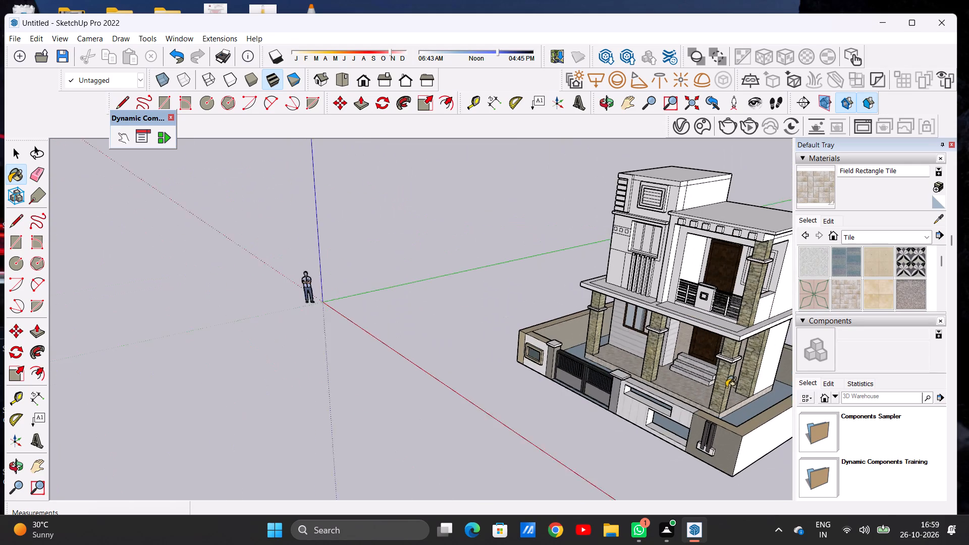
{"action": "scroll", "coordinate": [726, 387], "scroll_direction": "down", "scroll_amount": 1}
{"action": "middle_click_drag", "start_coordinate": [601, 360], "coordinate": [821, 344]}
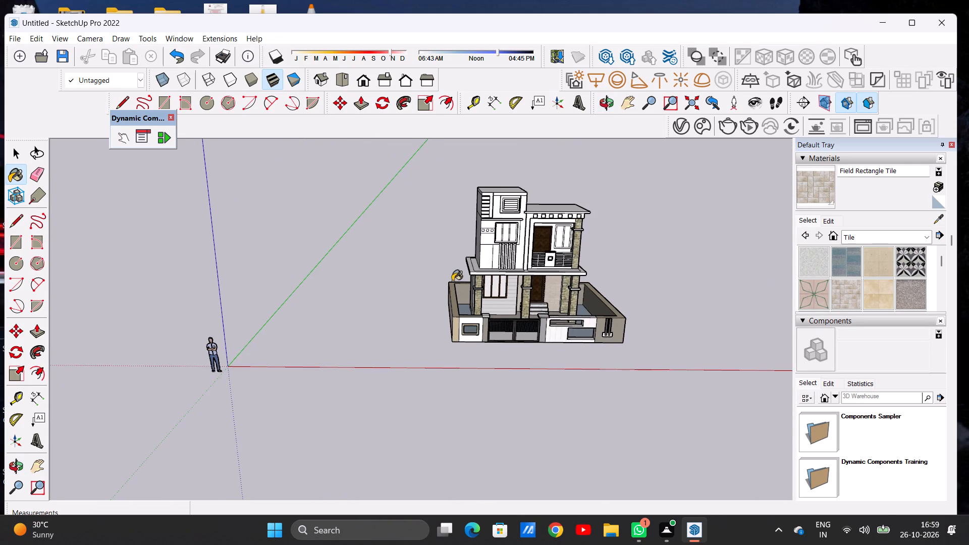
{"action": "scroll", "coordinate": [452, 281], "scroll_direction": "up", "scroll_amount": 5}
{"action": "scroll", "coordinate": [484, 313], "scroll_direction": "up", "scroll_amount": 6}
{"action": "scroll", "coordinate": [492, 377], "scroll_direction": "up", "scroll_amount": 10}
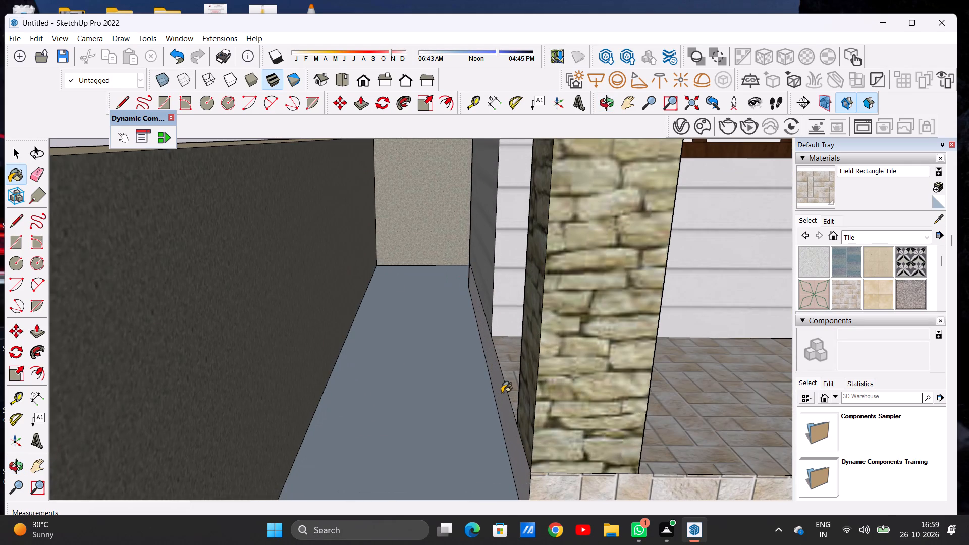
{"action": "left_click", "coordinate": [502, 393]}
Paint the plinth edge below the house's rear wall with Field Rectangle Tile.
{"action": "scroll", "coordinate": [490, 402], "scroll_direction": "down", "scroll_amount": 7}
{"action": "scroll", "coordinate": [439, 383], "scroll_direction": "down", "scroll_amount": 13}
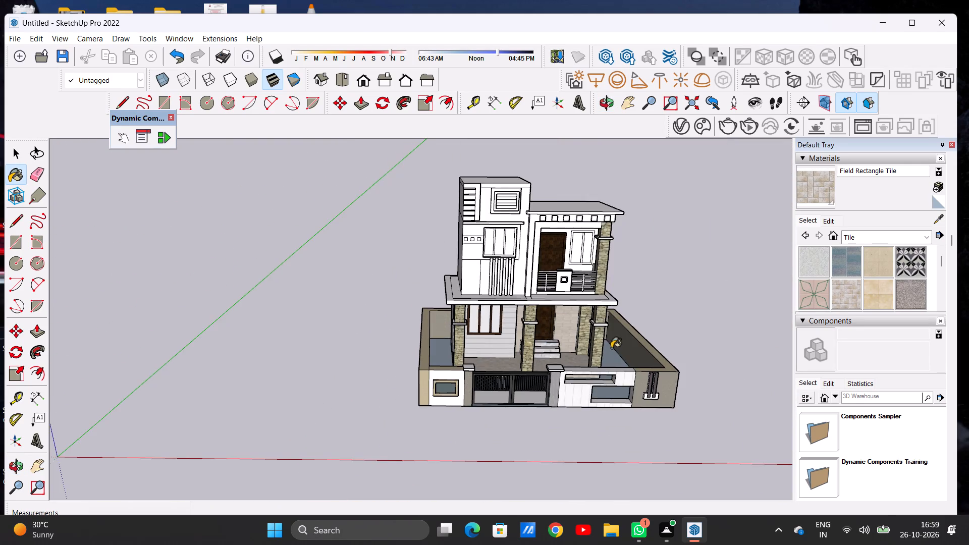
{"action": "middle_click_drag", "start_coordinate": [607, 348], "coordinate": [337, 317]}
{"action": "scroll", "coordinate": [388, 294], "scroll_direction": "down", "scroll_amount": 6}
{"action": "middle_click_drag", "start_coordinate": [550, 340], "coordinate": [351, 392]}
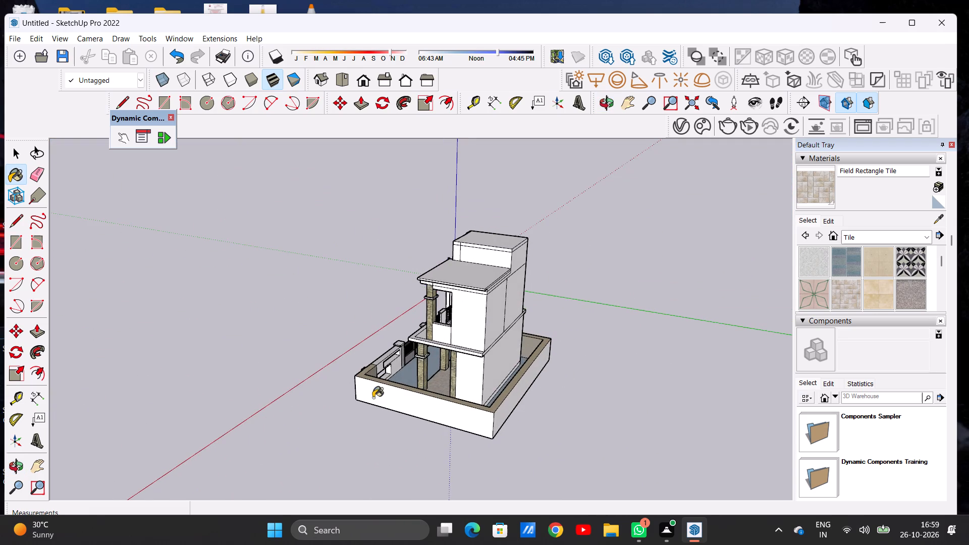
{"action": "scroll", "coordinate": [511, 406], "scroll_direction": "up", "scroll_amount": 5}
{"action": "scroll", "coordinate": [452, 415], "scroll_direction": "up", "scroll_amount": 17}
{"action": "scroll", "coordinate": [484, 405], "scroll_direction": "down", "scroll_amount": 1}
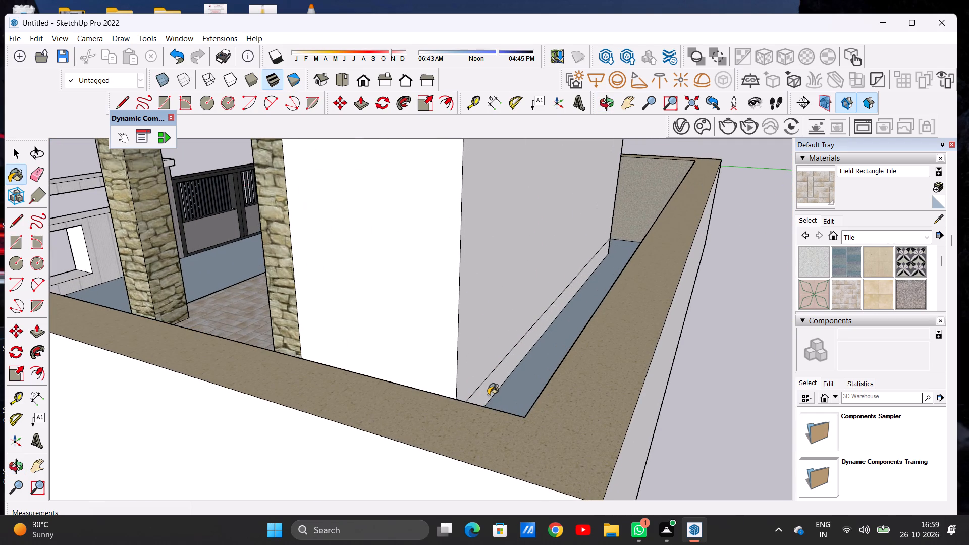
{"action": "left_click", "coordinate": [490, 393]}
Check the house and its tiled plinth from the side and the front.
{"action": "scroll", "coordinate": [480, 400], "scroll_direction": "down", "scroll_amount": 13}
{"action": "middle_click_drag", "start_coordinate": [450, 231], "coordinate": [490, 231]}
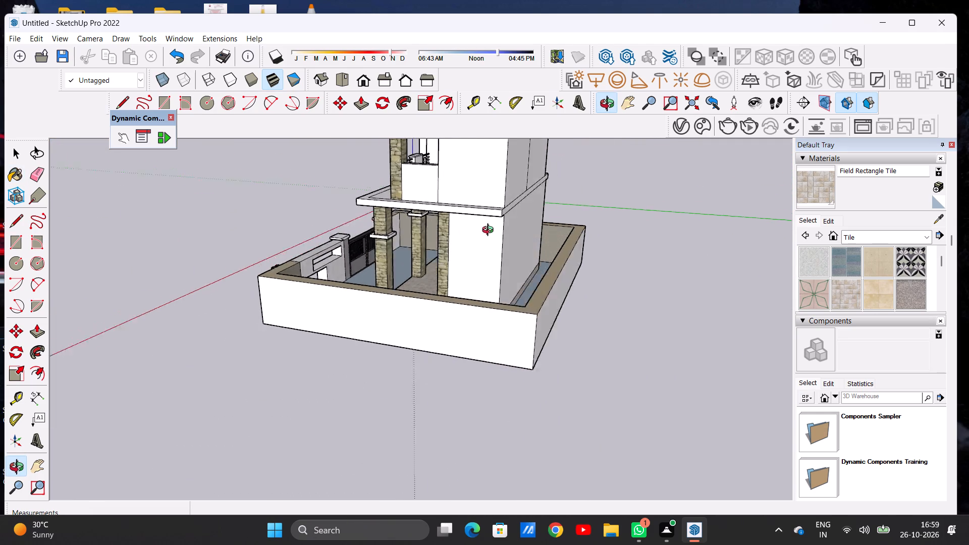
{"action": "middle_click_drag", "start_coordinate": [490, 231], "coordinate": [606, 216]}
{"action": "scroll", "coordinate": [599, 222], "scroll_direction": "down", "scroll_amount": 11}
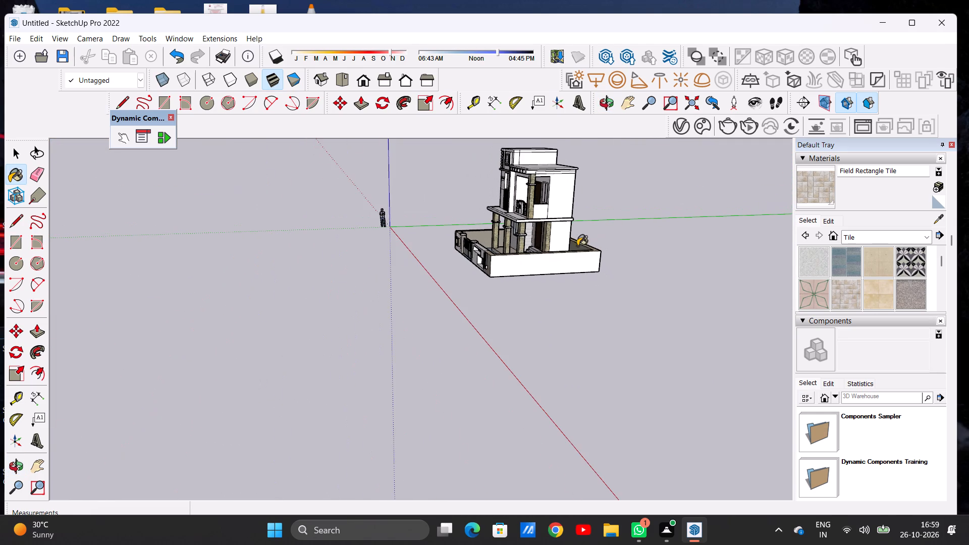
{"action": "scroll", "coordinate": [558, 216], "scroll_direction": "up", "scroll_amount": 3}
{"action": "middle_click_drag", "start_coordinate": [504, 247], "coordinate": [682, 219]}
{"action": "scroll", "coordinate": [480, 224], "scroll_direction": "up", "scroll_amount": 14}
{"action": "scroll", "coordinate": [424, 255], "scroll_direction": "down", "scroll_amount": 6}
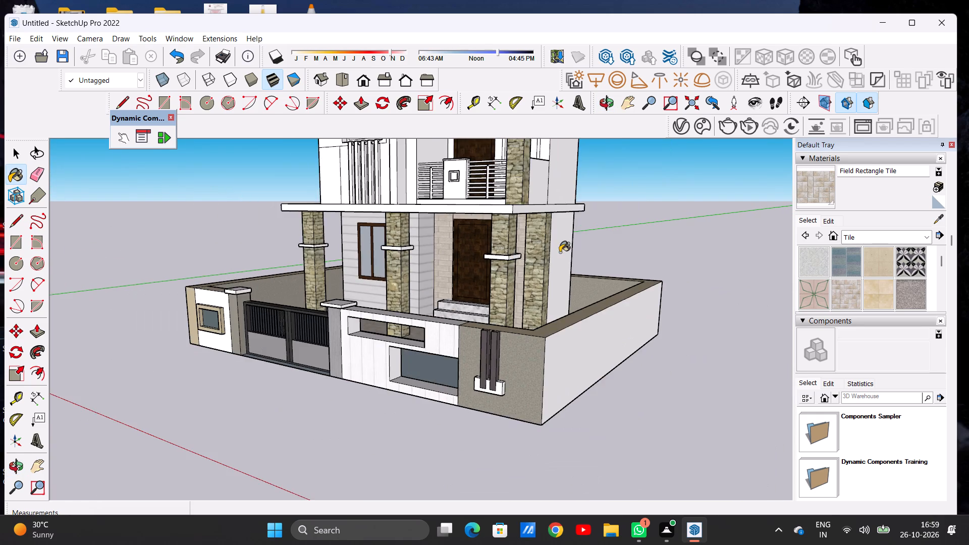
Paint the ground-floor side wall behind the rear stone column with Cladding Siding White from Brick, Cladding and Siding.
{"action": "middle_click_drag", "start_coordinate": [547, 252], "coordinate": [427, 283]}
{"action": "scroll", "coordinate": [607, 283], "scroll_direction": "up", "scroll_amount": 4}
{"action": "scroll", "coordinate": [607, 283], "scroll_direction": "down", "scroll_amount": 1}
{"action": "scroll", "coordinate": [607, 283], "scroll_direction": "up", "scroll_amount": 1}
{"action": "scroll", "coordinate": [607, 283], "scroll_direction": "down", "scroll_amount": 1}
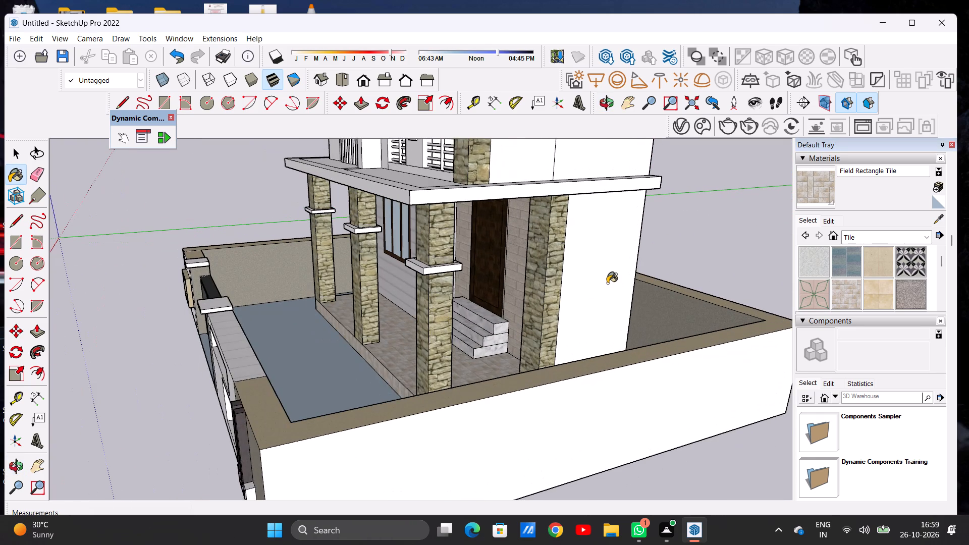
{"action": "key", "text": "space"}
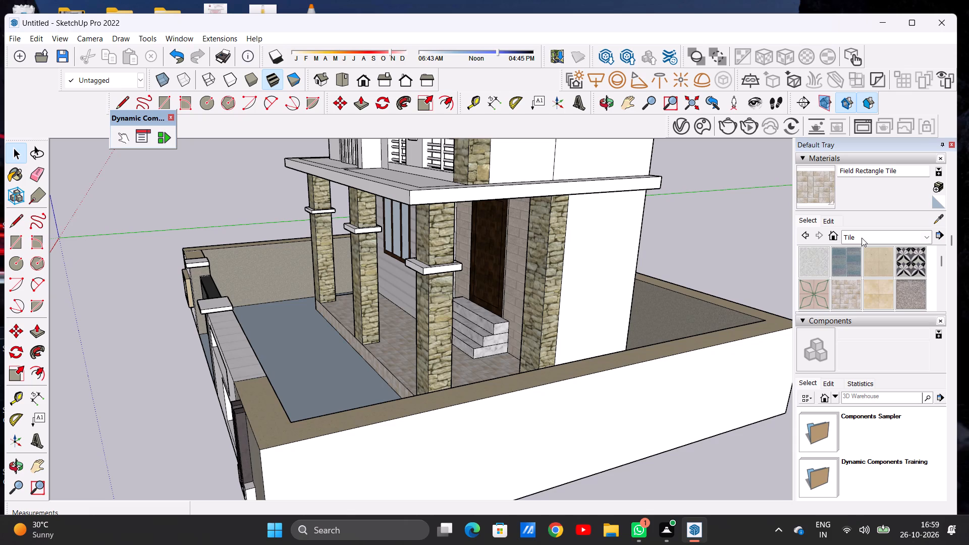
{"action": "left_click", "coordinate": [862, 238]}
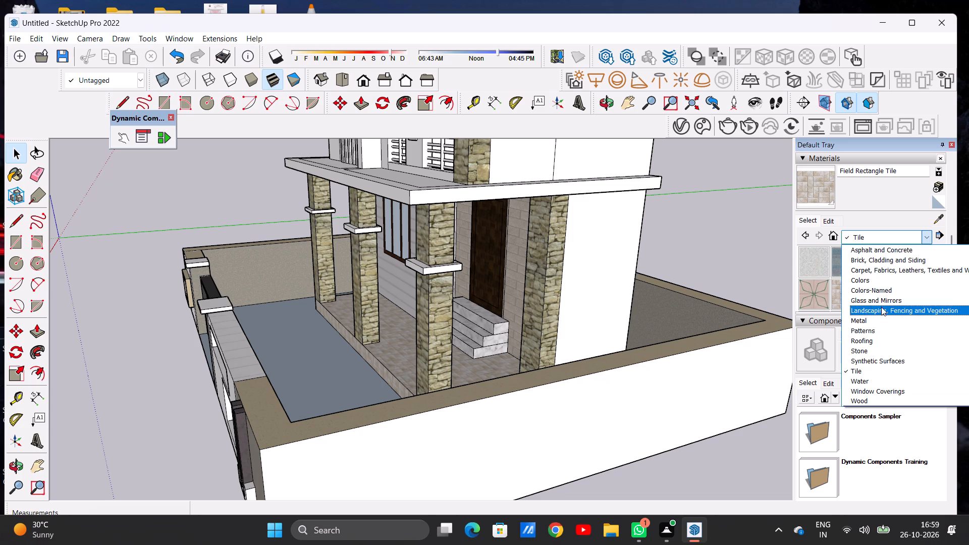
{"action": "left_click", "coordinate": [884, 263]}
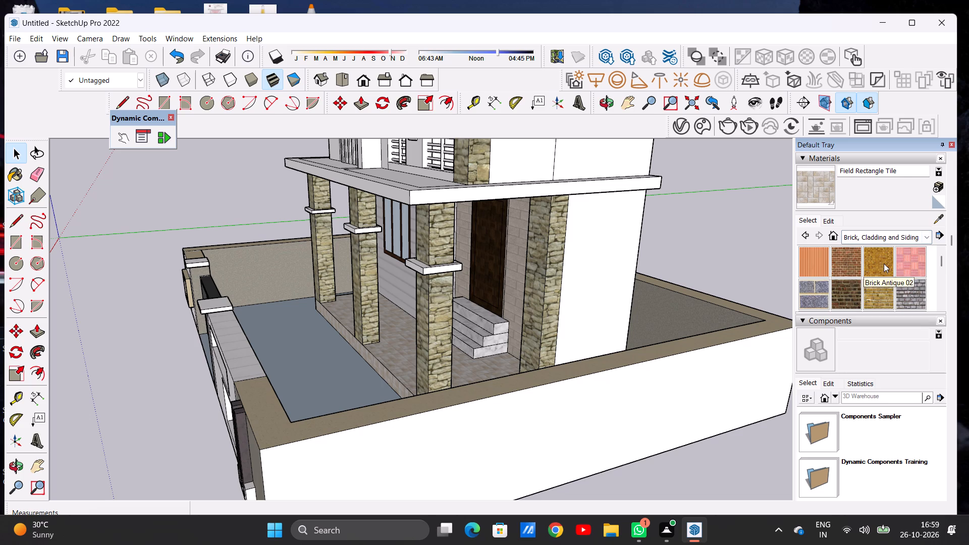
{"action": "scroll", "coordinate": [852, 281], "scroll_direction": "down", "scroll_amount": 1}
{"action": "left_click", "coordinate": [874, 273]}
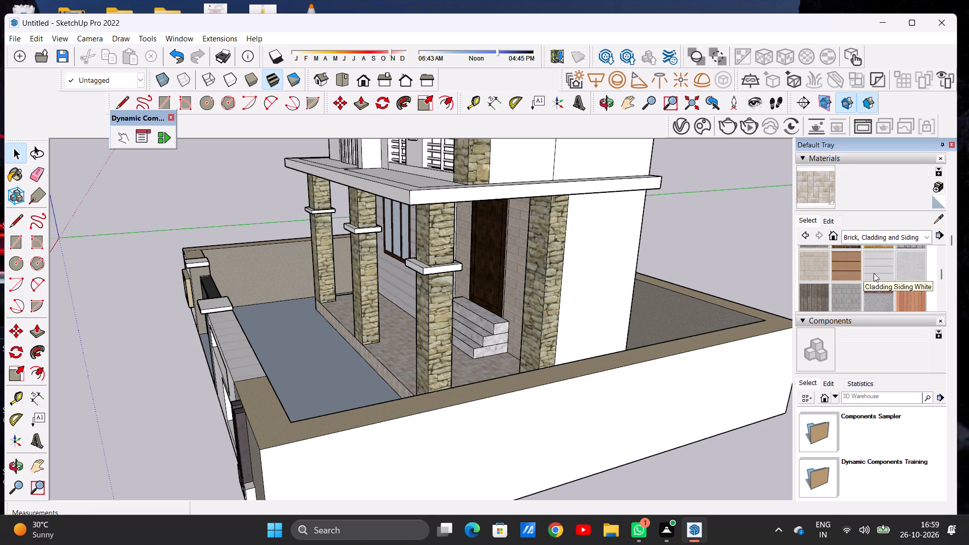
{"action": "left_click", "coordinate": [593, 287]}
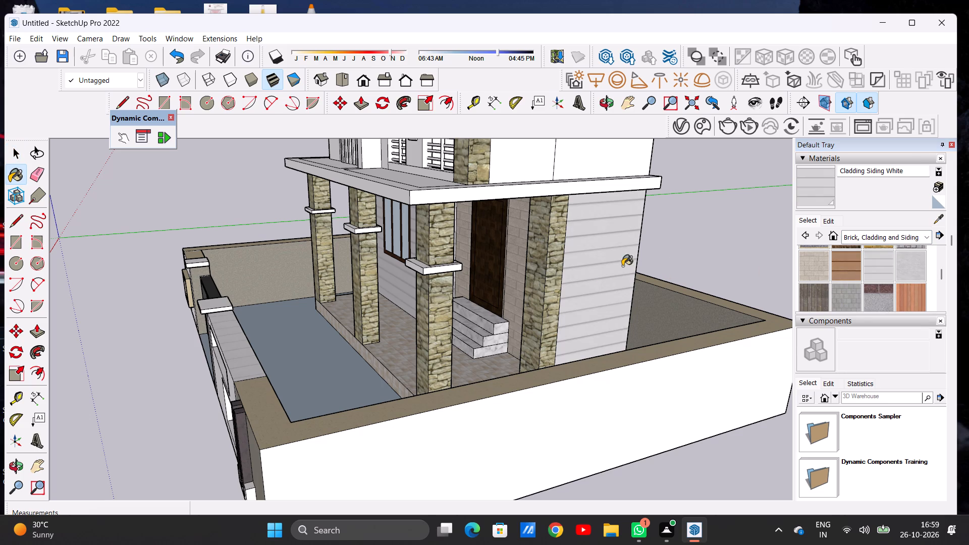
Paint the ground-floor rear wall with Cladding Siding White.
{"action": "middle_click_drag", "start_coordinate": [622, 266], "coordinate": [326, 274]}
{"action": "scroll", "coordinate": [500, 248], "scroll_direction": "up", "scroll_amount": 4}
{"action": "left_click", "coordinate": [500, 248]}
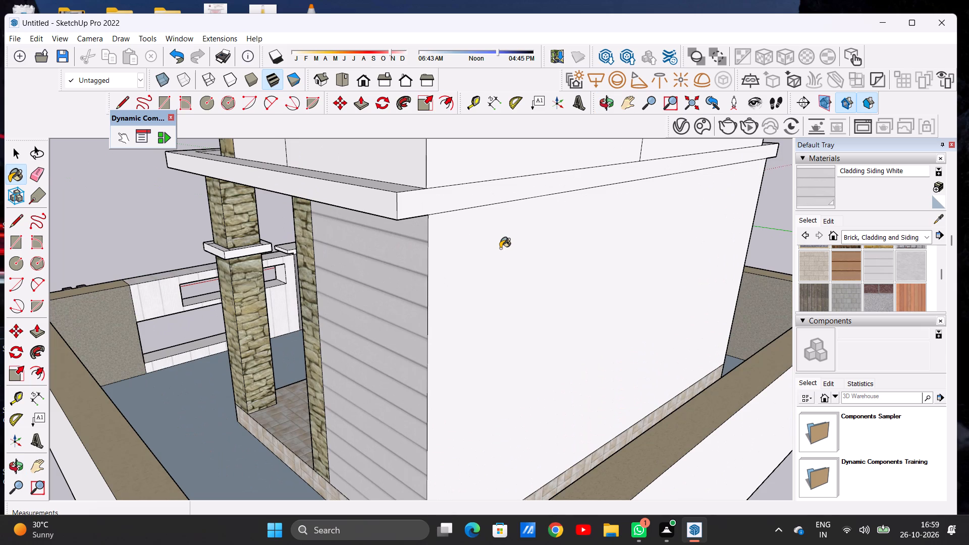
{"action": "key", "text": "space"}
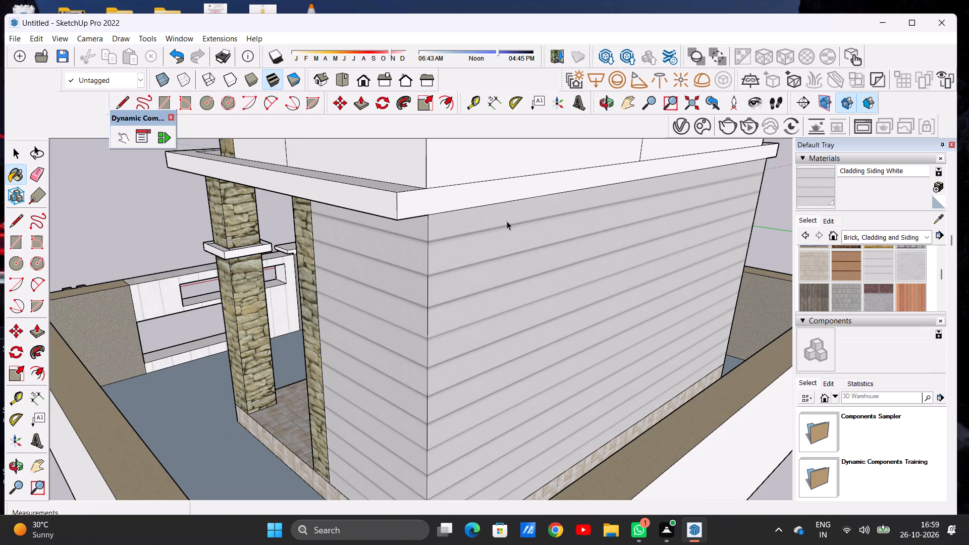
Examine the clad ground-floor walls and the first-floor balcony area from the side and front.
{"action": "scroll", "coordinate": [502, 230], "scroll_direction": "down", "scroll_amount": 4}
{"action": "middle_click_drag", "start_coordinate": [373, 248], "coordinate": [525, 245]}
{"action": "scroll", "coordinate": [524, 241], "scroll_direction": "down", "scroll_amount": 5}
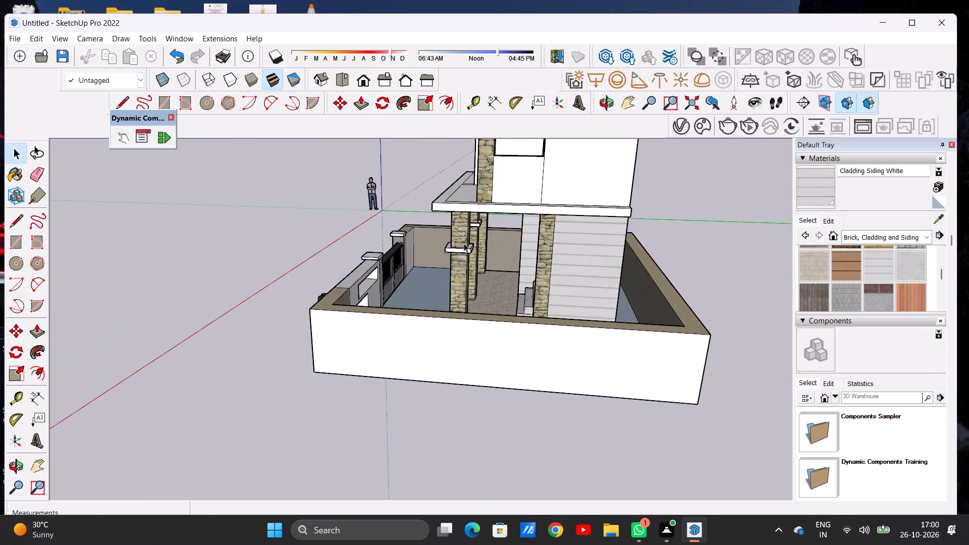
{"action": "middle_click_drag", "start_coordinate": [428, 248], "coordinate": [623, 241]}
{"action": "scroll", "coordinate": [604, 241], "scroll_direction": "up", "scroll_amount": 1}
{"action": "scroll", "coordinate": [557, 237], "scroll_direction": "down", "scroll_amount": 6}
{"action": "middle_click_drag", "start_coordinate": [484, 234], "coordinate": [484, 233]}
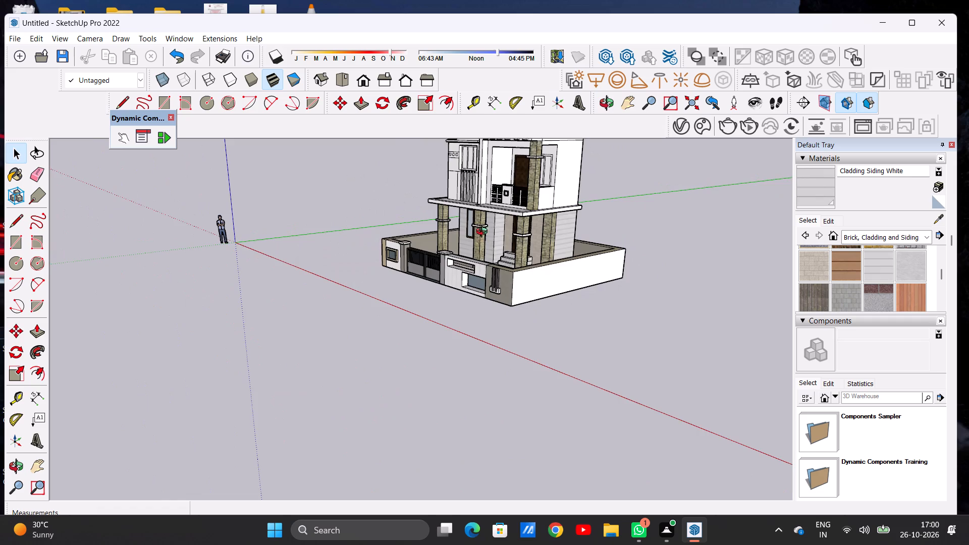
{"action": "middle_click_drag", "start_coordinate": [484, 233], "coordinate": [592, 228]}
{"action": "scroll", "coordinate": [530, 188], "scroll_direction": "up", "scroll_amount": 13}
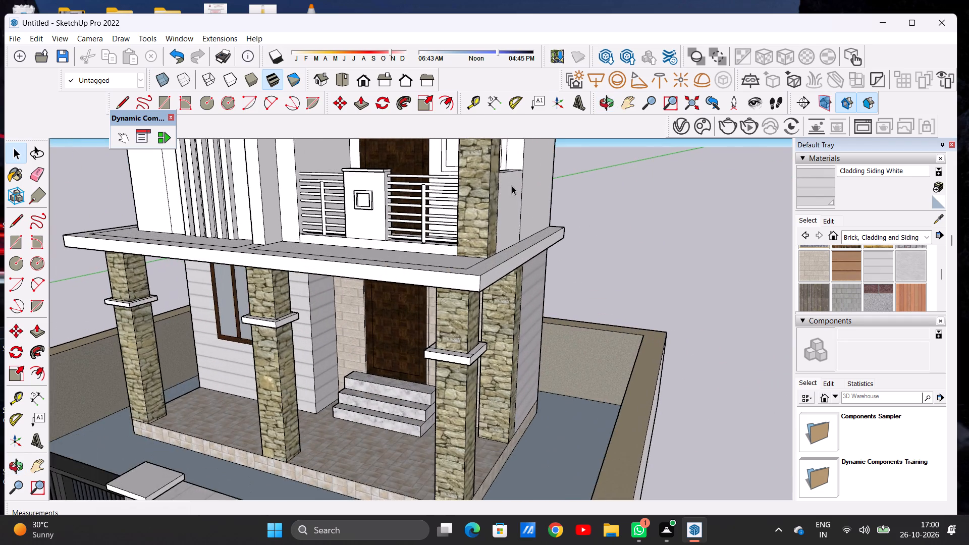
Paint the first-floor balcony's side parapet beside the stone column with Translucent Glass Safety from Glass and Mirrors.
{"action": "middle_click_drag", "start_coordinate": [509, 186], "coordinate": [361, 236]}
{"action": "scroll", "coordinate": [410, 214], "scroll_direction": "down", "scroll_amount": 5}
{"action": "scroll", "coordinate": [504, 214], "scroll_direction": "up", "scroll_amount": 1}
{"action": "scroll", "coordinate": [503, 214], "scroll_direction": "down", "scroll_amount": 1}
{"action": "scroll", "coordinate": [503, 214], "scroll_direction": "up", "scroll_amount": 4}
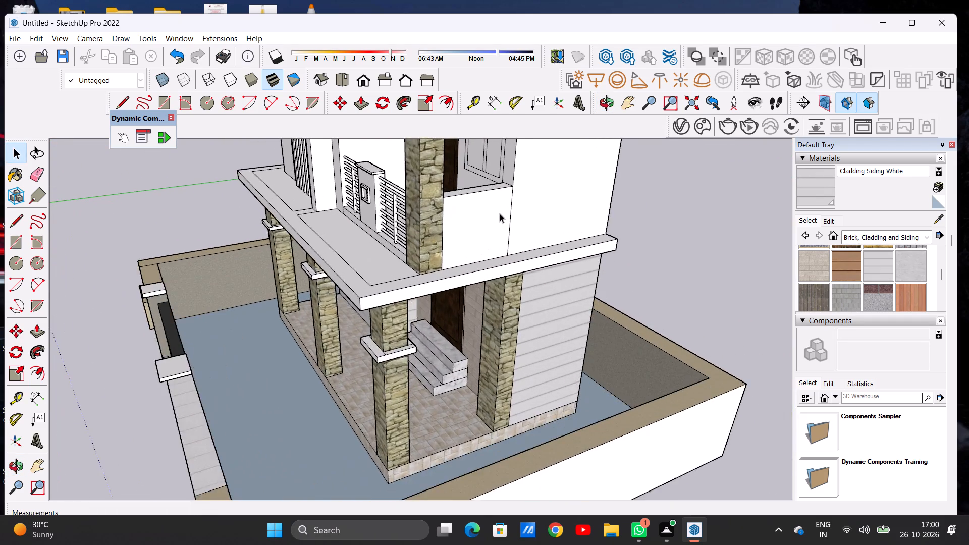
{"action": "scroll", "coordinate": [496, 213], "scroll_direction": "up", "scroll_amount": 6}
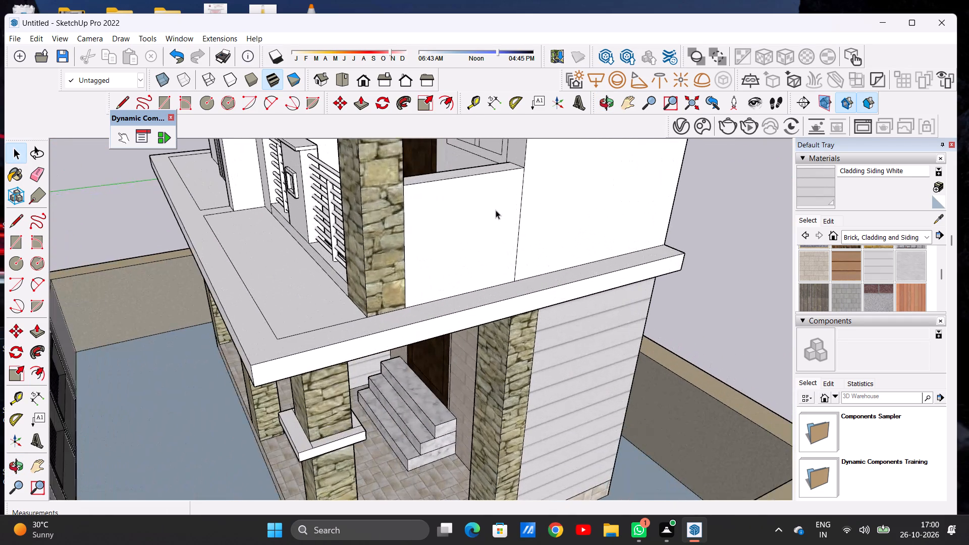
{"action": "left_click", "coordinate": [849, 234]}
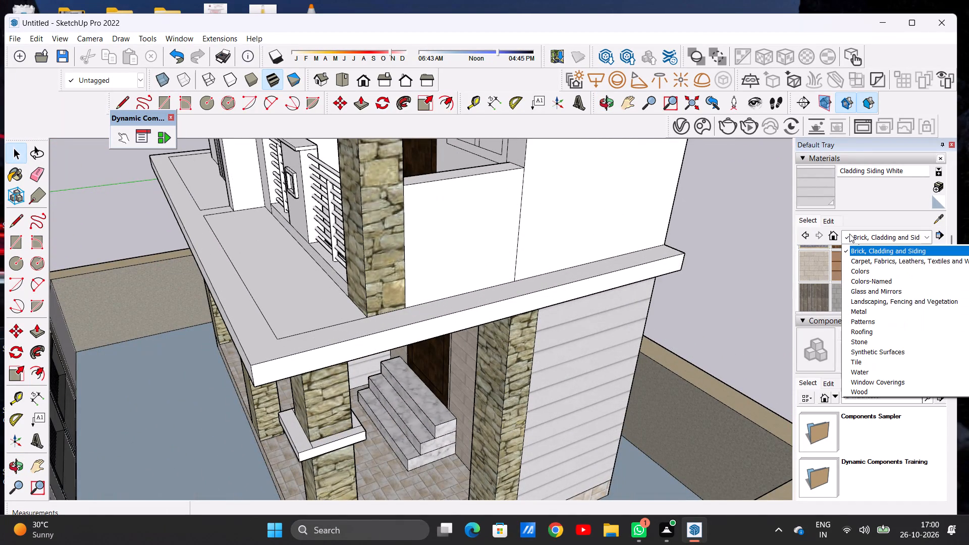
{"action": "left_click", "coordinate": [872, 301]}
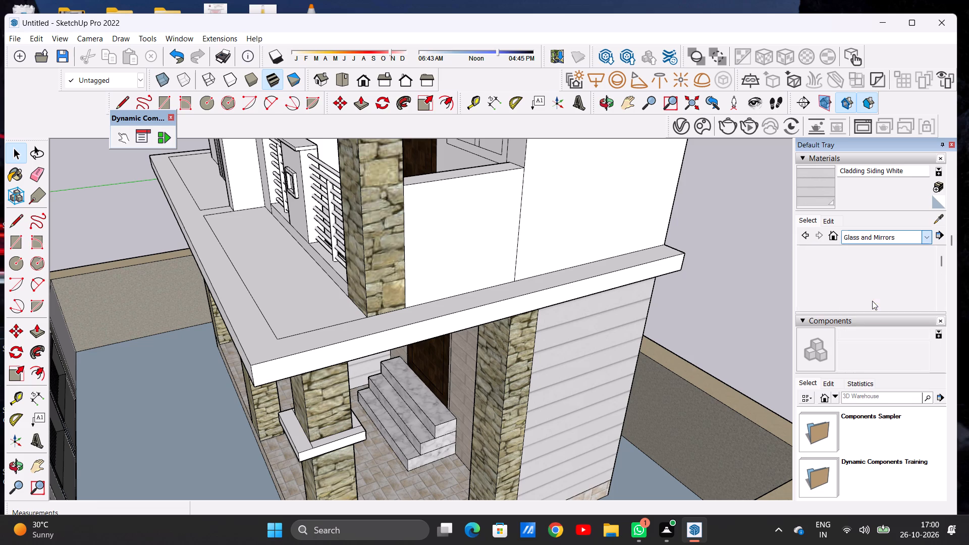
{"action": "left_click", "coordinate": [911, 285]}
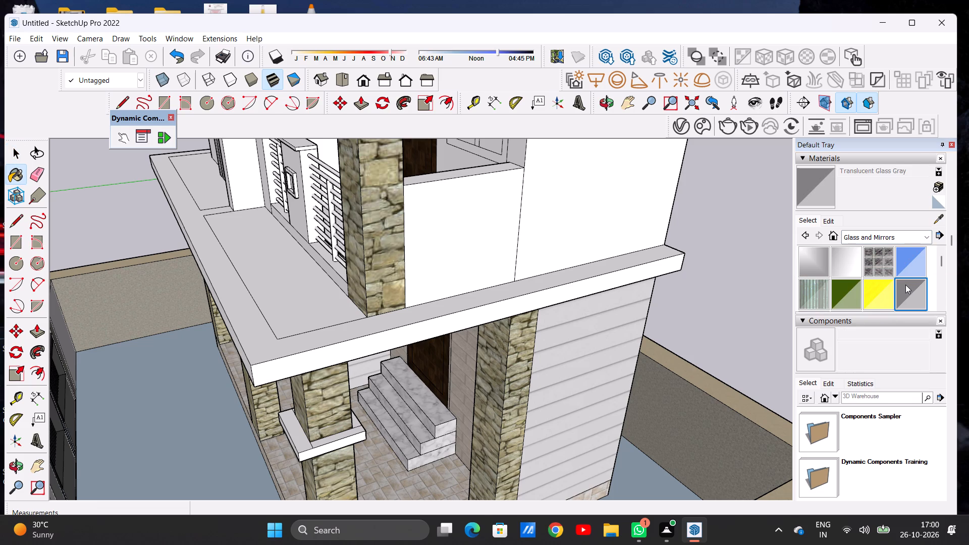
{"action": "scroll", "coordinate": [905, 285], "scroll_direction": "down", "scroll_amount": 1}
{"action": "left_click", "coordinate": [809, 265]}
{"action": "scroll", "coordinate": [442, 219], "scroll_direction": "up", "scroll_amount": 3}
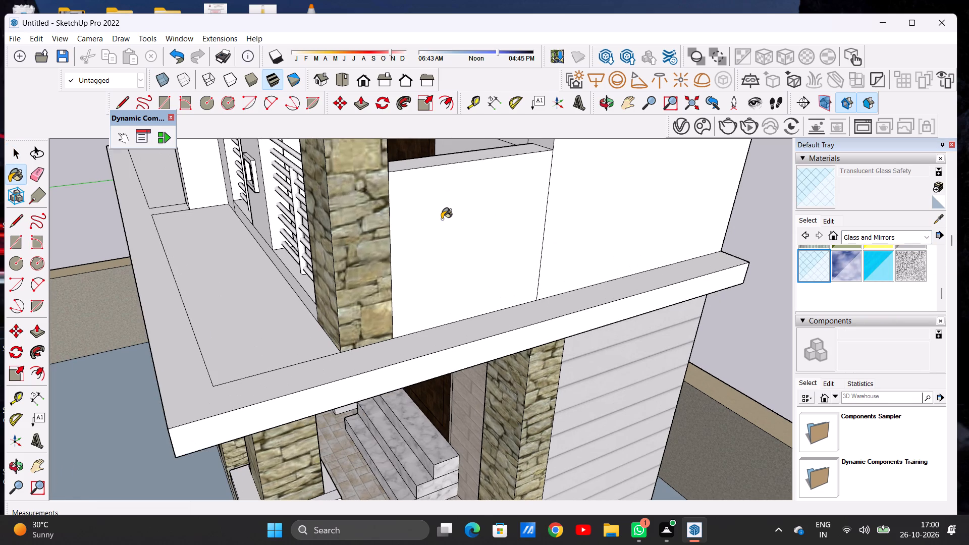
{"action": "left_click", "coordinate": [442, 219]}
{"action": "scroll", "coordinate": [488, 261], "scroll_direction": "down", "scroll_amount": 1}
{"action": "scroll", "coordinate": [488, 262], "scroll_direction": "up", "scroll_amount": 1}
{"action": "scroll", "coordinate": [488, 262], "scroll_direction": "down", "scroll_amount": 7}
{"action": "middle_click_drag", "start_coordinate": [442, 257], "coordinate": [585, 253]}
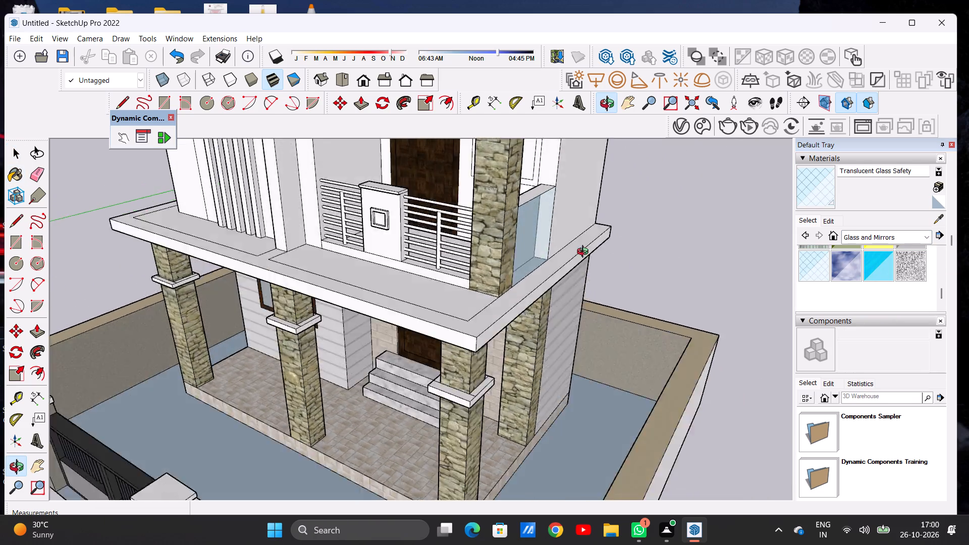
{"action": "middle_click_drag", "start_coordinate": [585, 253], "coordinate": [717, 253]}
{"action": "scroll", "coordinate": [534, 192], "scroll_direction": "up", "scroll_amount": 12}
{"action": "left_click", "coordinate": [540, 169]}
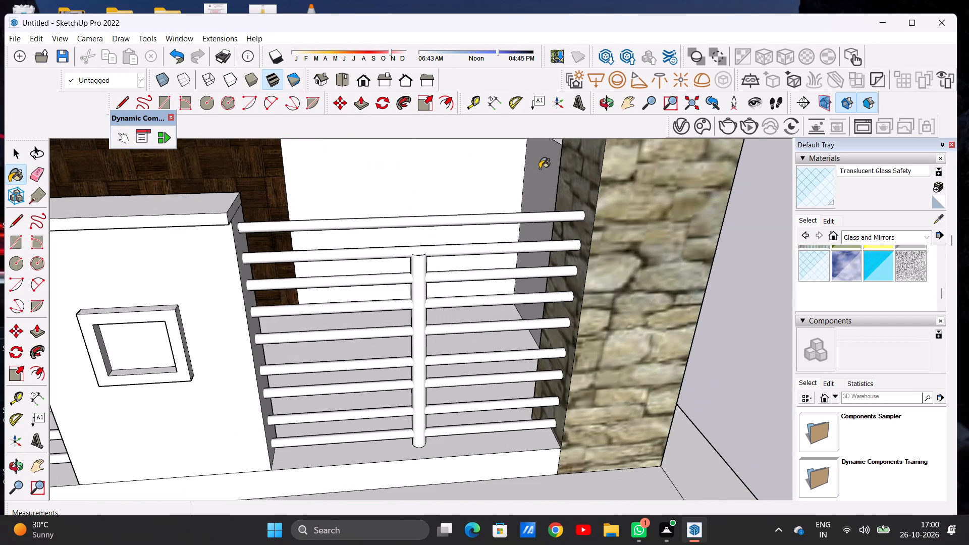
Examine the balcony's glass side parapet and the first-floor facade from the side and the front.
{"action": "scroll", "coordinate": [501, 241], "scroll_direction": "down", "scroll_amount": 4}
{"action": "scroll", "coordinate": [501, 249], "scroll_direction": "up", "scroll_amount": 1}
{"action": "scroll", "coordinate": [500, 251], "scroll_direction": "down", "scroll_amount": 14}
{"action": "middle_click_drag", "start_coordinate": [606, 255], "coordinate": [351, 204]}
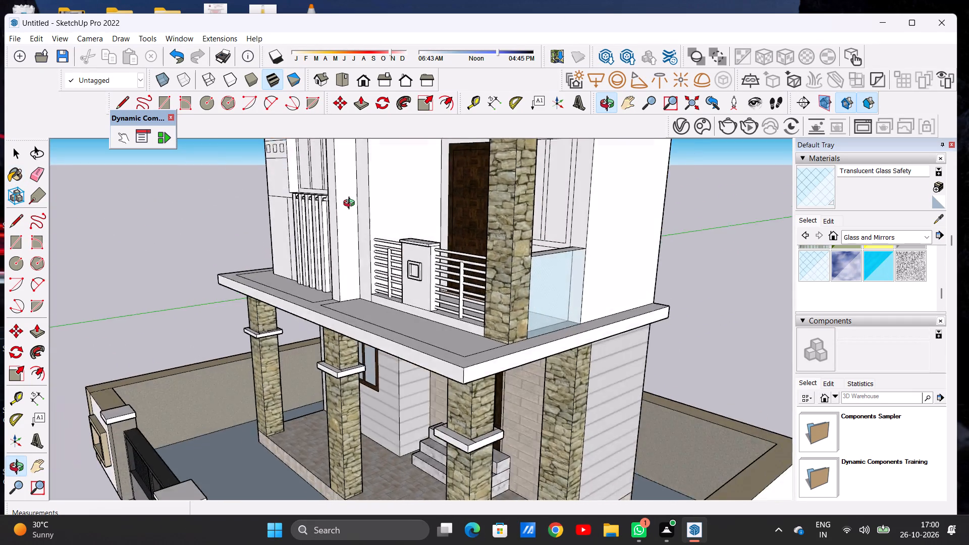
{"action": "middle_click_drag", "start_coordinate": [351, 204], "coordinate": [593, 199]}
{"action": "scroll", "coordinate": [593, 199], "scroll_direction": "up", "scroll_amount": 1}
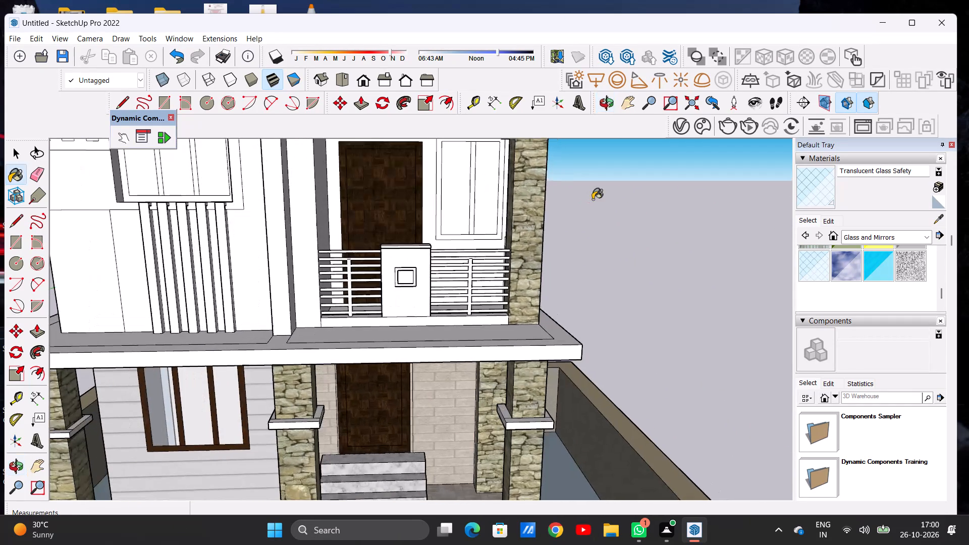
{"action": "key", "text": "space"}
{"action": "scroll", "coordinate": [499, 297], "scroll_direction": "down", "scroll_amount": 10}
{"action": "middle_click_drag", "start_coordinate": [480, 291], "coordinate": [475, 248]}
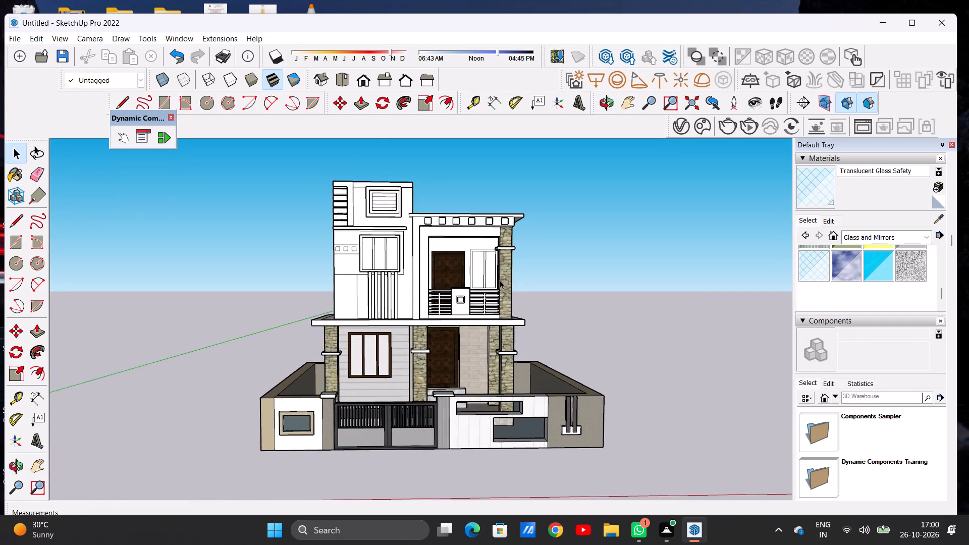
{"action": "scroll", "coordinate": [501, 285], "scroll_direction": "up", "scroll_amount": 7}
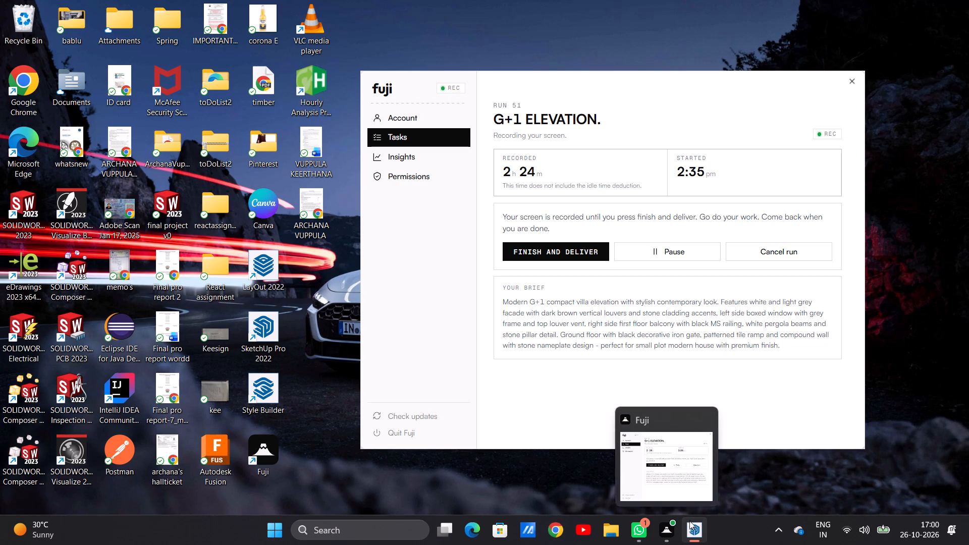
{"action": "left_click", "coordinate": [692, 483]}
{"action": "scroll", "coordinate": [594, 388], "scroll_direction": "down", "scroll_amount": 5}
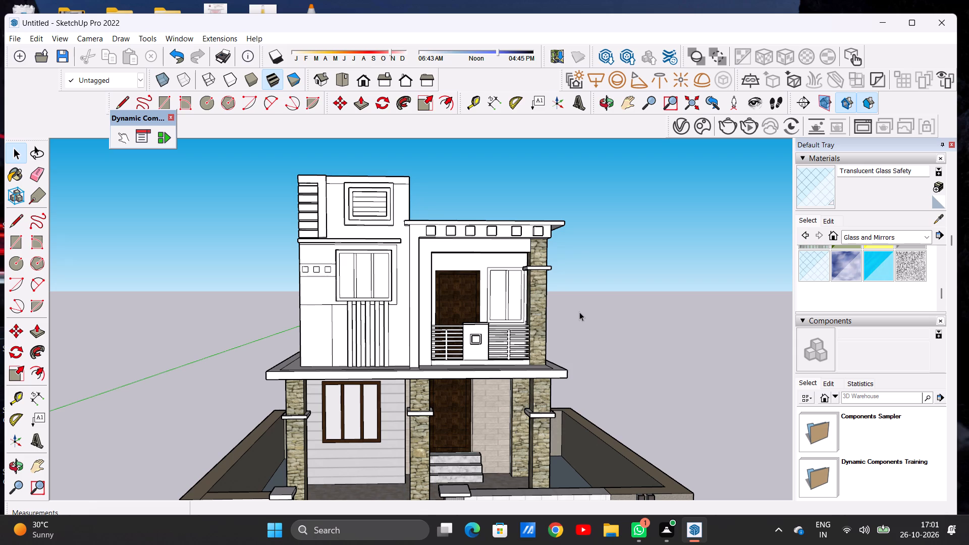
{"action": "scroll", "coordinate": [374, 271], "scroll_direction": "down", "scroll_amount": 9}
{"action": "scroll", "coordinate": [431, 265], "scroll_direction": "up", "scroll_amount": 10}
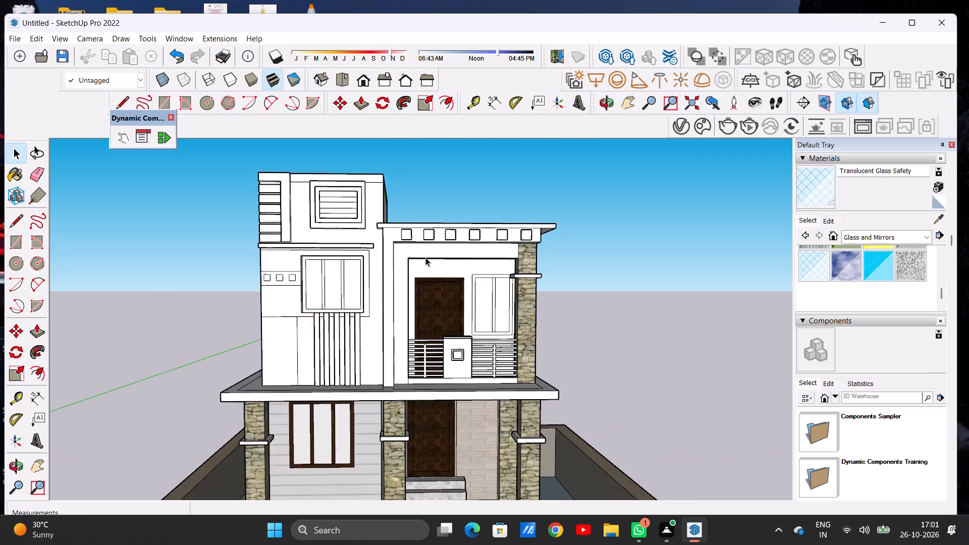
{"action": "scroll", "coordinate": [425, 257], "scroll_direction": "up", "scroll_amount": 3}
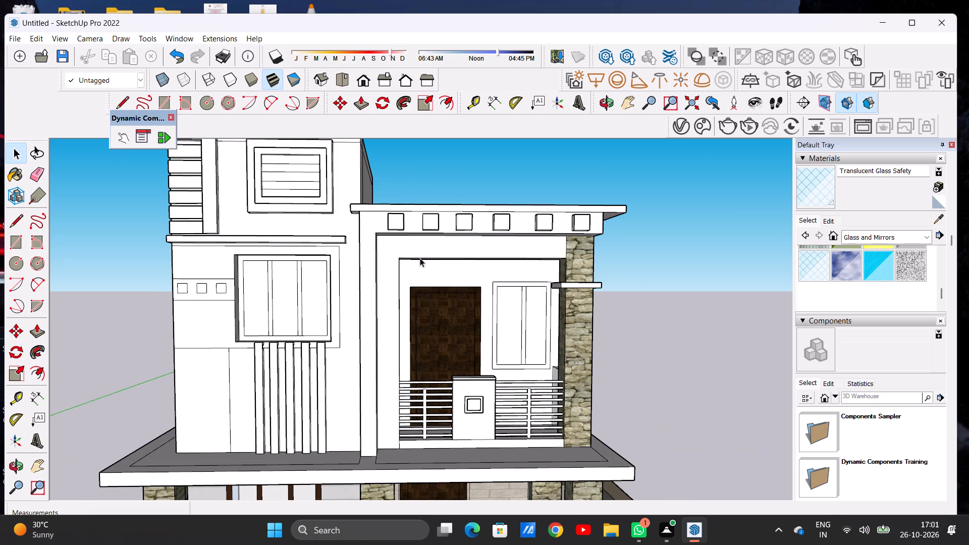
{"action": "scroll", "coordinate": [411, 237], "scroll_direction": "down", "scroll_amount": 2}
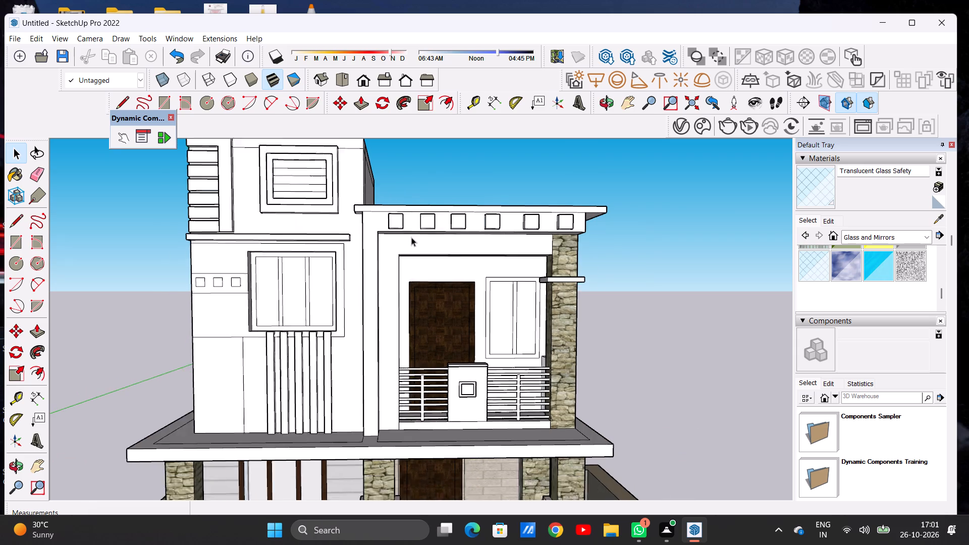
{"action": "scroll", "coordinate": [411, 237], "scroll_direction": "down", "scroll_amount": 1}
{"action": "scroll", "coordinate": [406, 225], "scroll_direction": "up", "scroll_amount": 4}
{"action": "scroll", "coordinate": [398, 224], "scroll_direction": "down", "scroll_amount": 1}
{"action": "scroll", "coordinate": [384, 227], "scroll_direction": "up", "scroll_amount": 6}
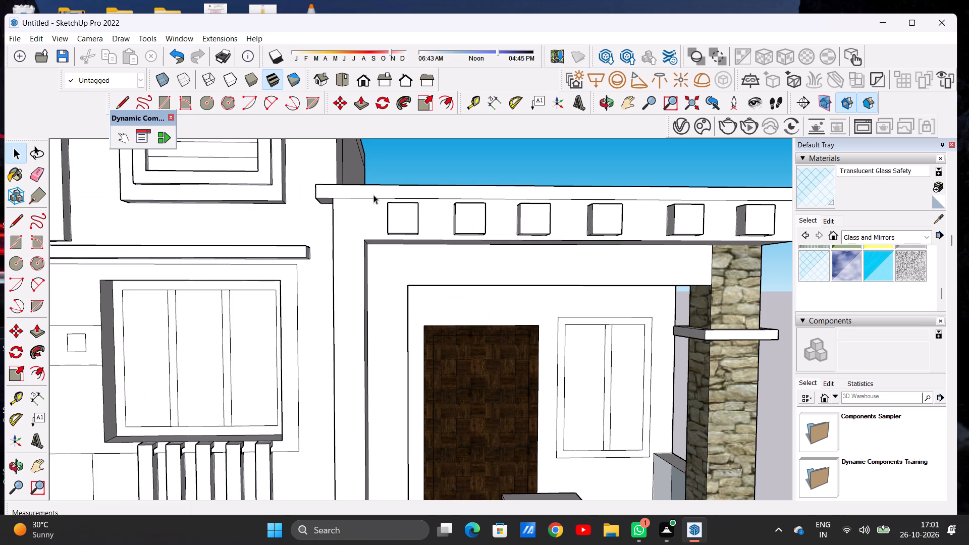
{"action": "scroll", "coordinate": [402, 188], "scroll_direction": "down", "scroll_amount": 11}
{"action": "scroll", "coordinate": [394, 194], "scroll_direction": "up", "scroll_amount": 4}
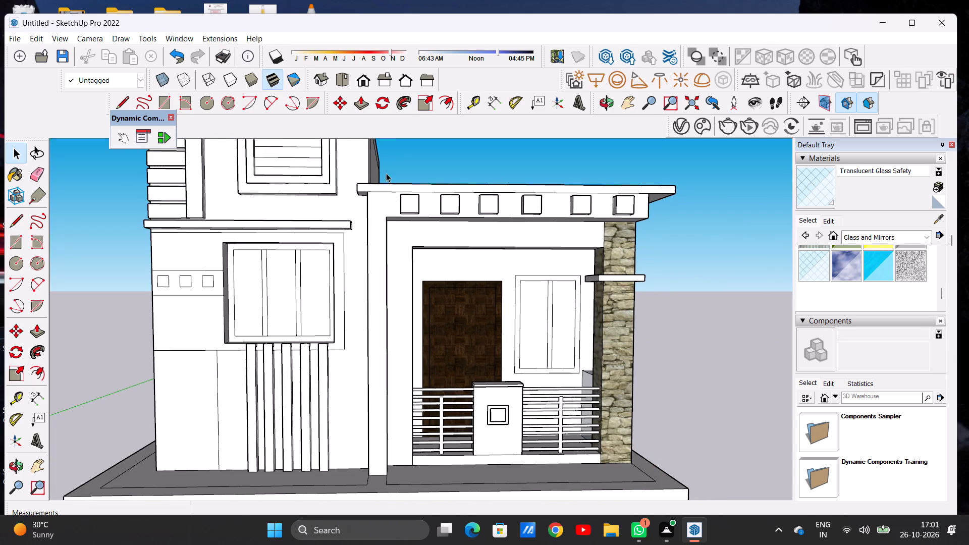
Paint the front face of the upright and top beam framing the first-floor balcony with Color C08 from Colors.
{"action": "left_click", "coordinate": [846, 235]}
{"action": "left_click", "coordinate": [863, 282]}
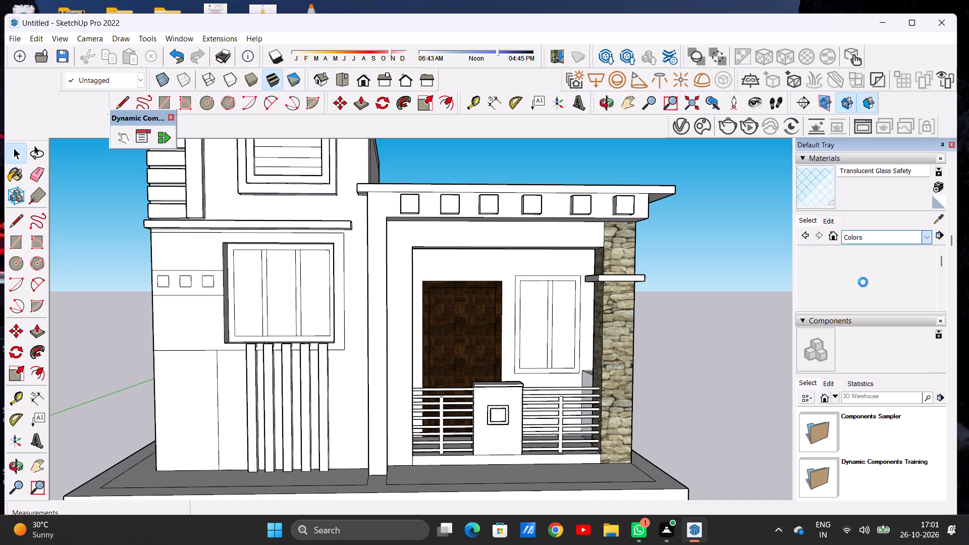
{"action": "scroll", "coordinate": [898, 294], "scroll_direction": "down", "scroll_amount": 1}
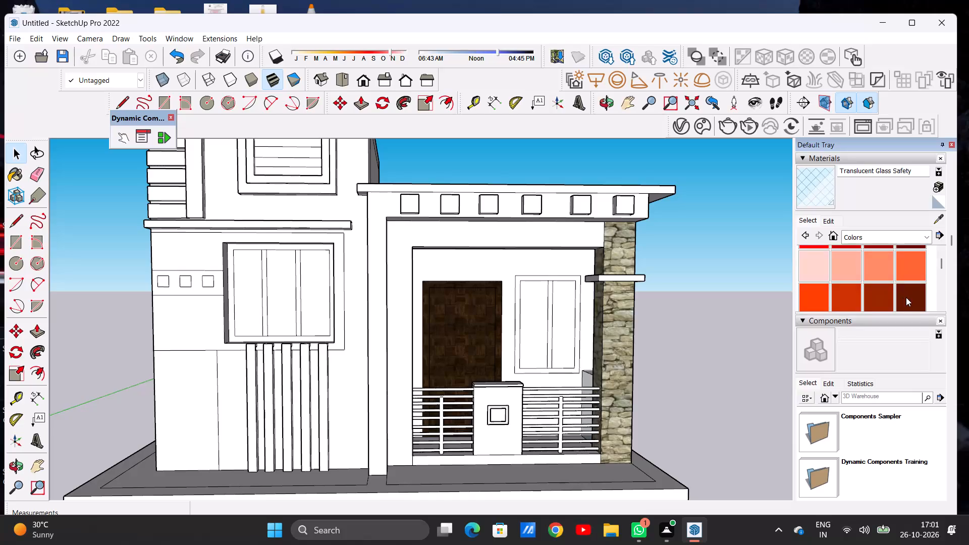
{"action": "scroll", "coordinate": [905, 296], "scroll_direction": "down", "scroll_amount": 2}
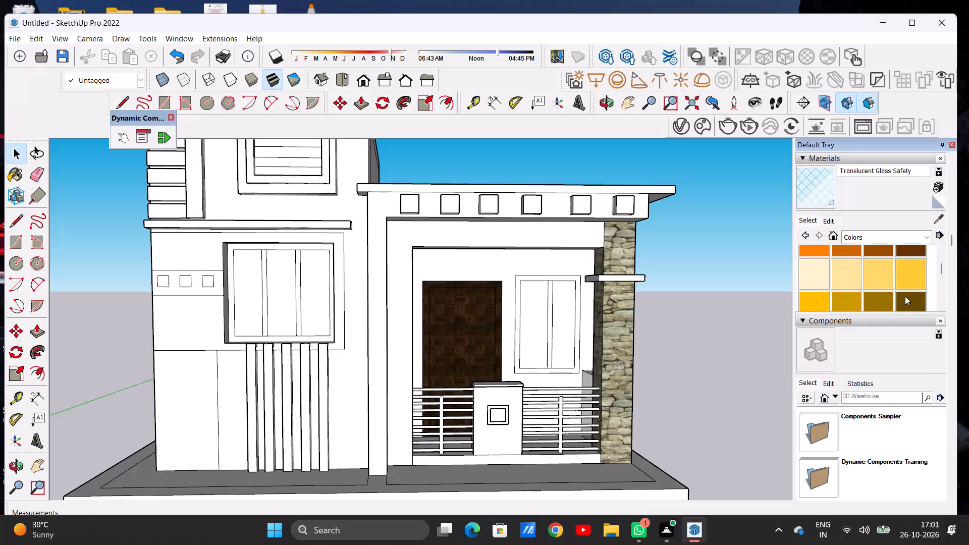
{"action": "scroll", "coordinate": [905, 296], "scroll_direction": "up", "scroll_amount": 1}
{"action": "left_click", "coordinate": [907, 296]}
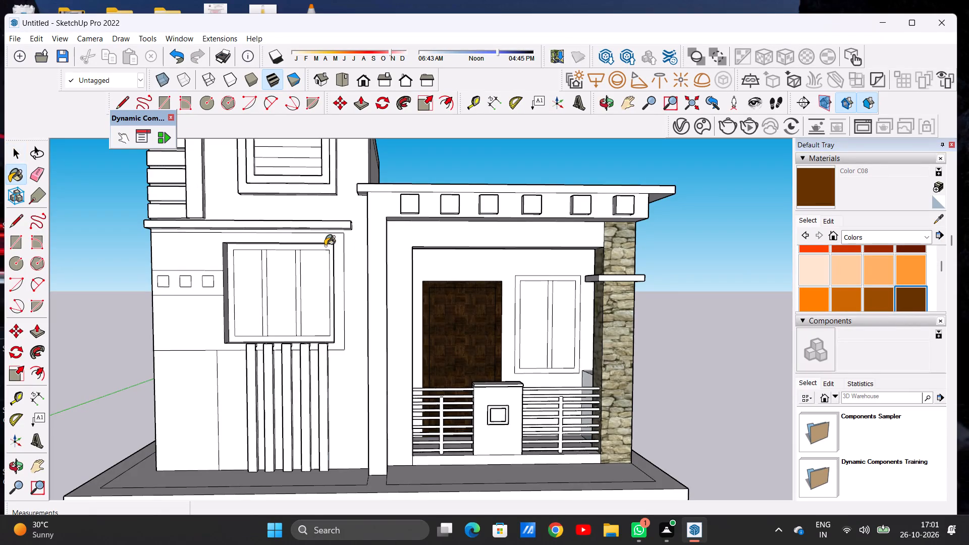
{"action": "scroll", "coordinate": [365, 249], "scroll_direction": "up", "scroll_amount": 7}
{"action": "left_click", "coordinate": [377, 239]}
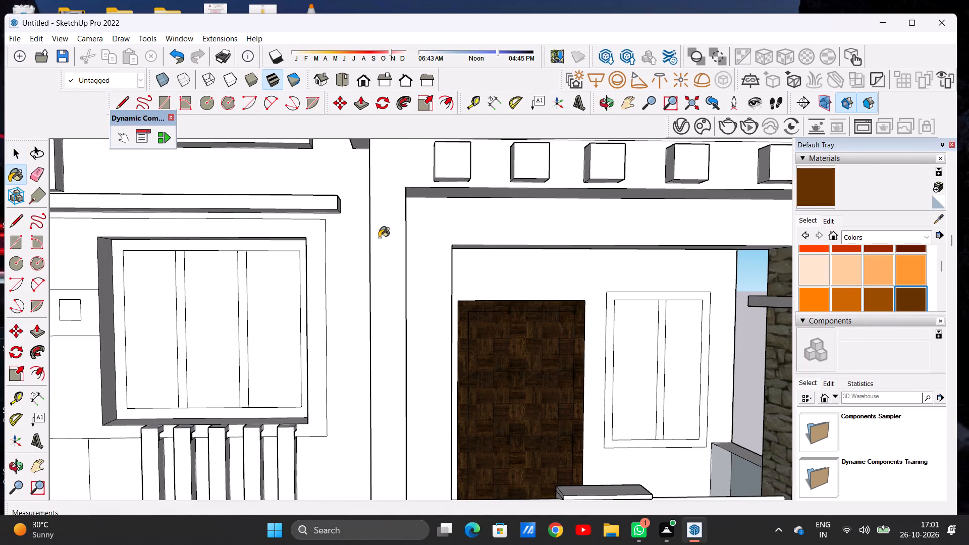
{"action": "scroll", "coordinate": [367, 221], "scroll_direction": "down", "scroll_amount": 2}
{"action": "scroll", "coordinate": [367, 221], "scroll_direction": "up", "scroll_amount": 1}
{"action": "scroll", "coordinate": [367, 221], "scroll_direction": "down", "scroll_amount": 4}
{"action": "scroll", "coordinate": [369, 220], "scroll_direction": "up", "scroll_amount": 3}
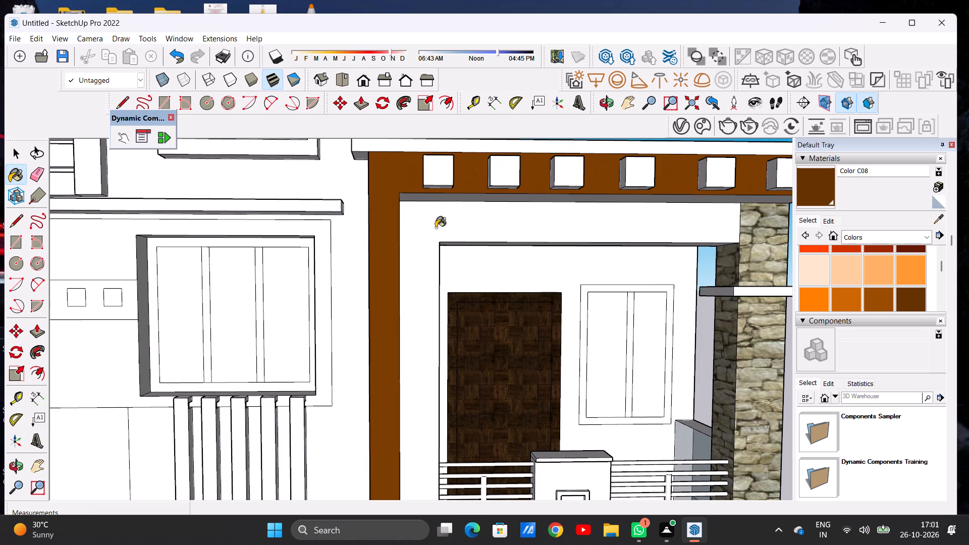
{"action": "scroll", "coordinate": [514, 239], "scroll_direction": "down", "scroll_amount": 4}
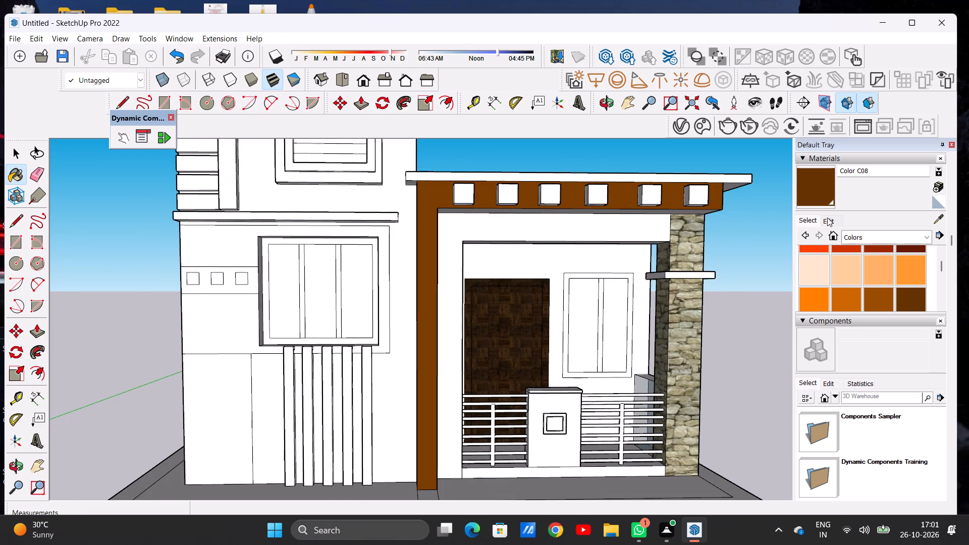
Darken Color C08 to a deep brown by lowering its brightness.
{"action": "left_click", "coordinate": [827, 217]}
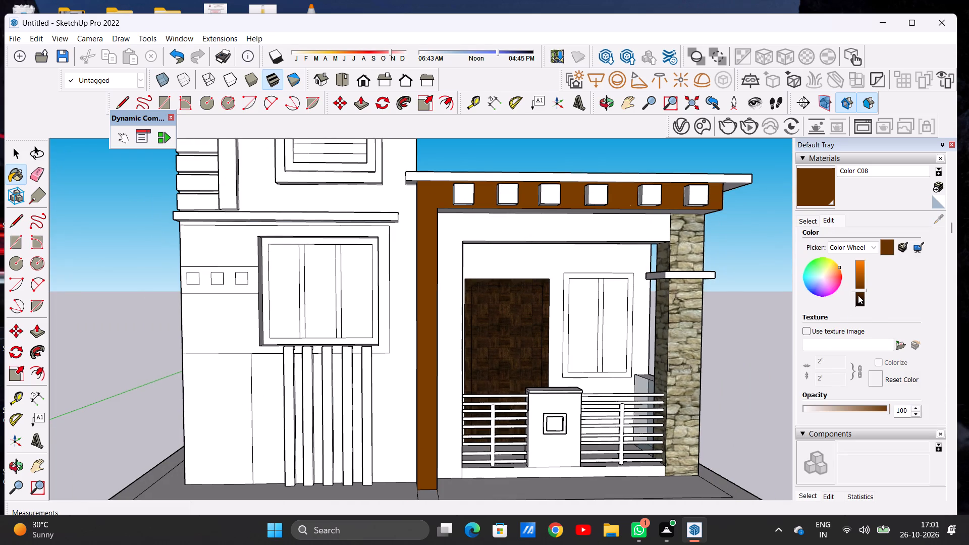
{"action": "left_click", "coordinate": [859, 295]}
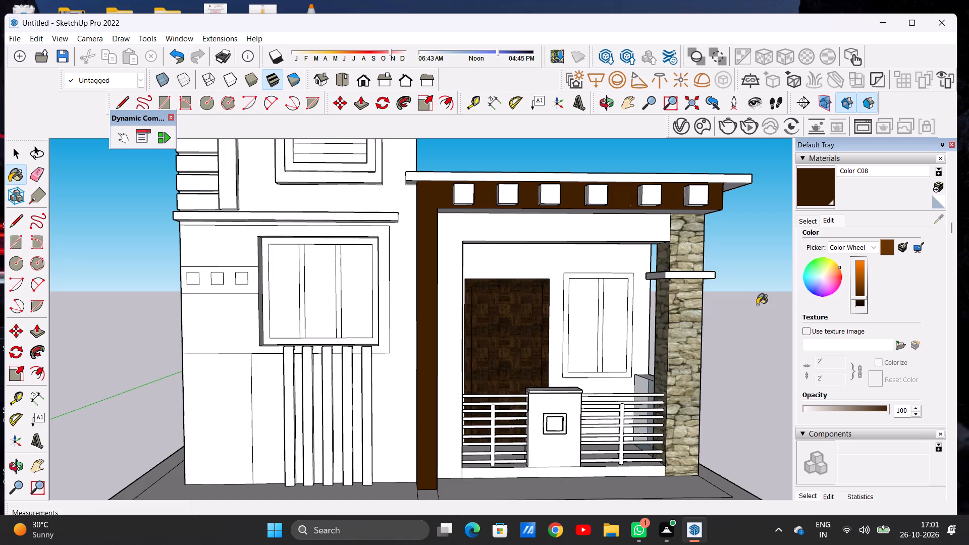
{"action": "scroll", "coordinate": [327, 273], "scroll_direction": "down", "scroll_amount": 7}
{"action": "scroll", "coordinate": [386, 257], "scroll_direction": "up", "scroll_amount": 6}
{"action": "scroll", "coordinate": [387, 257], "scroll_direction": "down", "scroll_amount": 5}
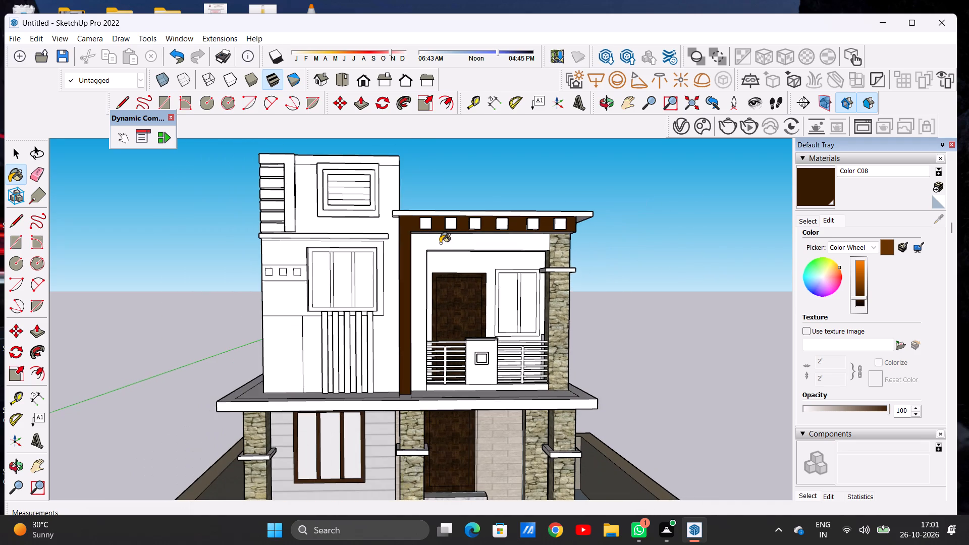
{"action": "left_click", "coordinate": [858, 294]}
Paint the inner side face of the balcony frame's upright with the darkened Color C08.
{"action": "scroll", "coordinate": [460, 256], "scroll_direction": "up", "scroll_amount": 6}
{"action": "scroll", "coordinate": [385, 210], "scroll_direction": "down", "scroll_amount": 4}
{"action": "middle_click_drag", "start_coordinate": [380, 226], "coordinate": [271, 238]}
{"action": "scroll", "coordinate": [336, 232], "scroll_direction": "up", "scroll_amount": 4}
{"action": "scroll", "coordinate": [337, 232], "scroll_direction": "down", "scroll_amount": 2}
{"action": "scroll", "coordinate": [364, 216], "scroll_direction": "up", "scroll_amount": 3}
{"action": "left_click", "coordinate": [360, 215]}
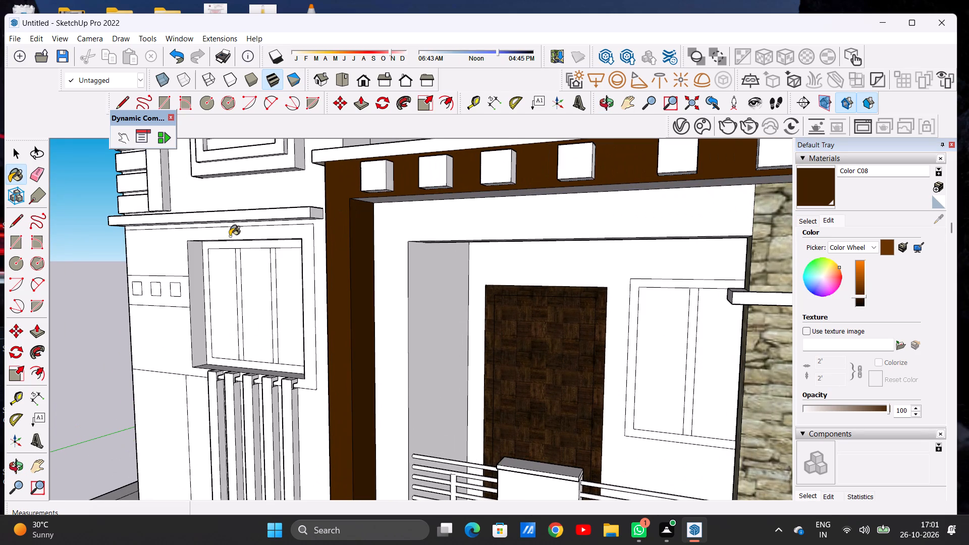
Paint the underside of the balcony frame's top beam with Color C08.
{"action": "scroll", "coordinate": [290, 245], "scroll_direction": "down", "scroll_amount": 4}
{"action": "scroll", "coordinate": [373, 232], "scroll_direction": "up", "scroll_amount": 3}
{"action": "middle_click_drag", "start_coordinate": [302, 270], "coordinate": [343, 193]}
{"action": "scroll", "coordinate": [360, 198], "scroll_direction": "up", "scroll_amount": 5}
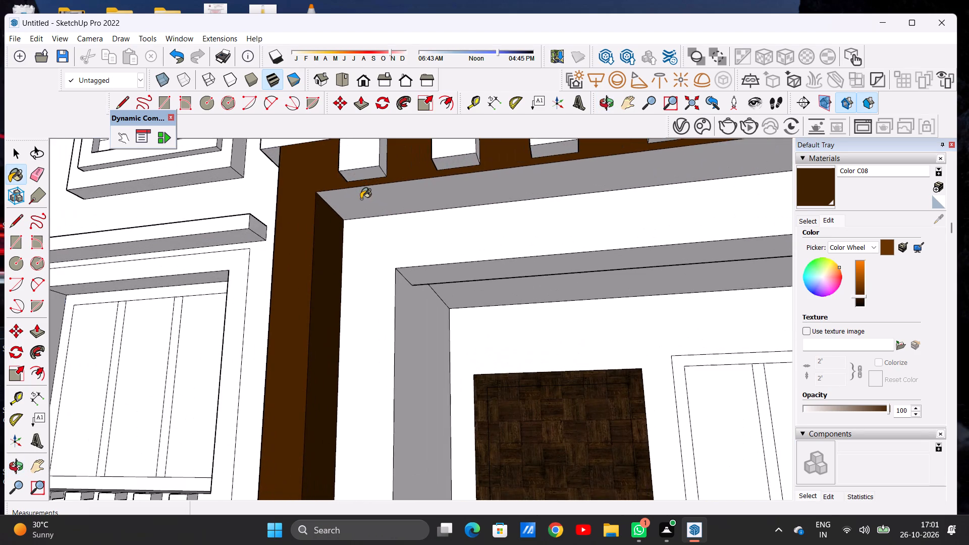
{"action": "left_click", "coordinate": [360, 199]}
Paint the beam's side face above the stone column, beneath the roof slab, with Color C08.
{"action": "scroll", "coordinate": [358, 224], "scroll_direction": "down", "scroll_amount": 7}
{"action": "middle_click_drag", "start_coordinate": [410, 233], "coordinate": [306, 336]}
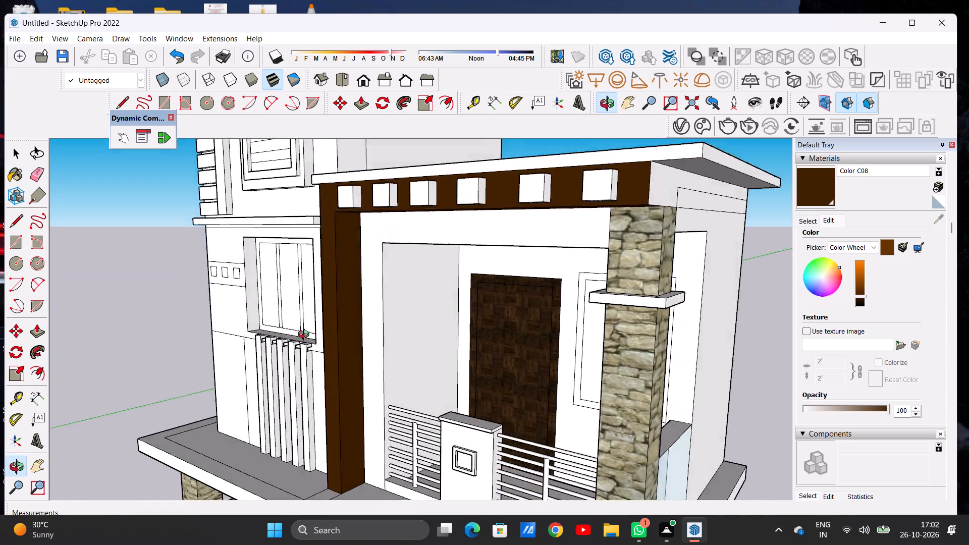
{"action": "middle_click_drag", "start_coordinate": [306, 336], "coordinate": [290, 355]}
{"action": "scroll", "coordinate": [382, 276], "scroll_direction": "up", "scroll_amount": 1}
{"action": "scroll", "coordinate": [381, 275], "scroll_direction": "down", "scroll_amount": 6}
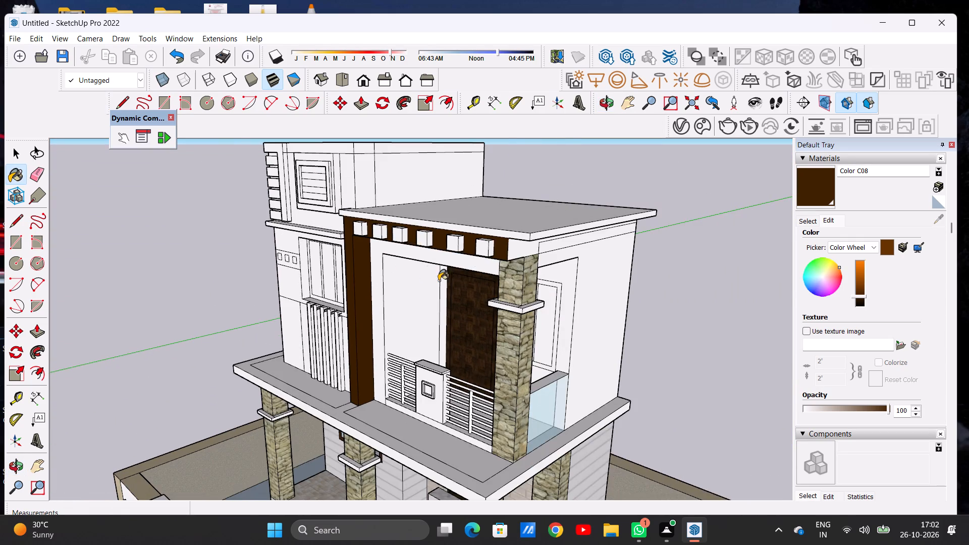
{"action": "middle_click_drag", "start_coordinate": [436, 281], "coordinate": [324, 258]}
{"action": "scroll", "coordinate": [411, 240], "scroll_direction": "up", "scroll_amount": 5}
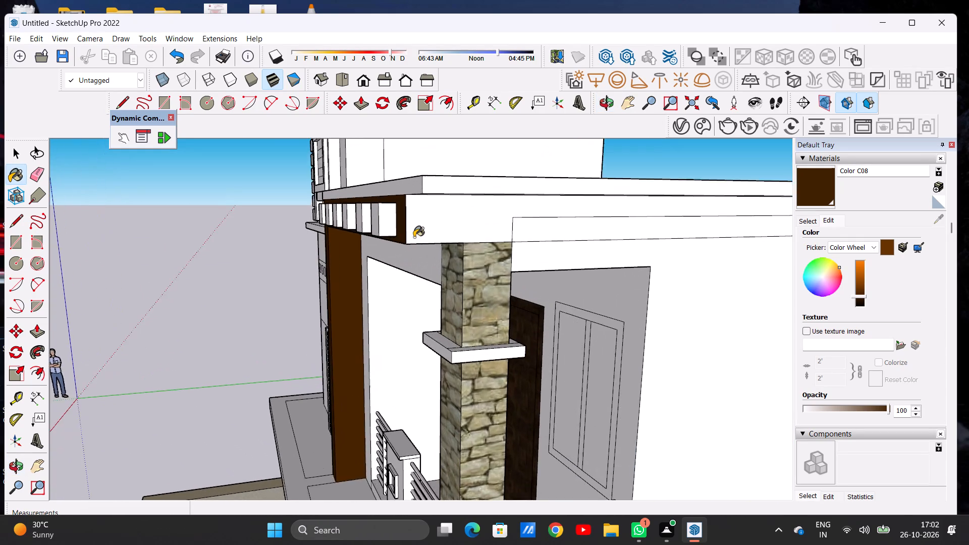
{"action": "scroll", "coordinate": [414, 237], "scroll_direction": "up", "scroll_amount": 5}
{"action": "left_click", "coordinate": [419, 229]}
{"action": "scroll", "coordinate": [426, 229], "scroll_direction": "down", "scroll_amount": 6}
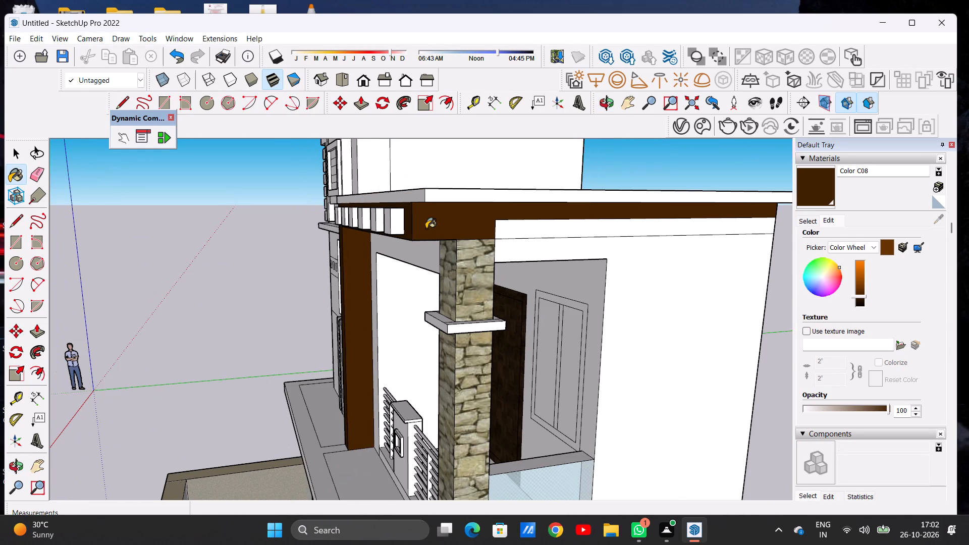
Paint the lower band of the balcony beam's side face, above the side wall, with Color C08.
{"action": "scroll", "coordinate": [426, 229], "scroll_direction": "down", "scroll_amount": 2}
{"action": "scroll", "coordinate": [505, 224], "scroll_direction": "up", "scroll_amount": 3}
{"action": "left_click", "coordinate": [502, 229]}
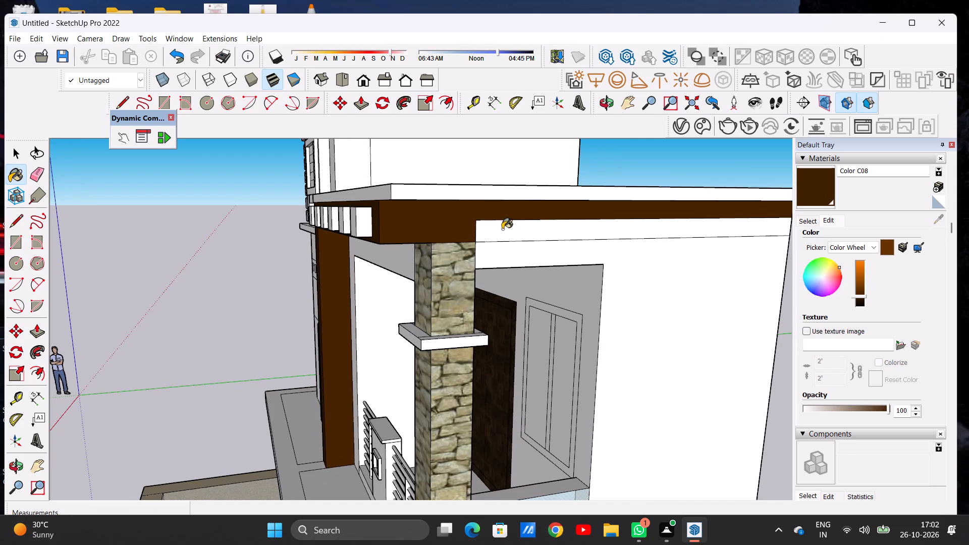
Paint the outer side face of the balcony frame's upright, toward the window wall, with Color C08.
{"action": "scroll", "coordinate": [467, 232], "scroll_direction": "down", "scroll_amount": 8}
{"action": "scroll", "coordinate": [468, 235], "scroll_direction": "up", "scroll_amount": 1}
{"action": "middle_click_drag", "start_coordinate": [339, 261], "coordinate": [379, 255]}
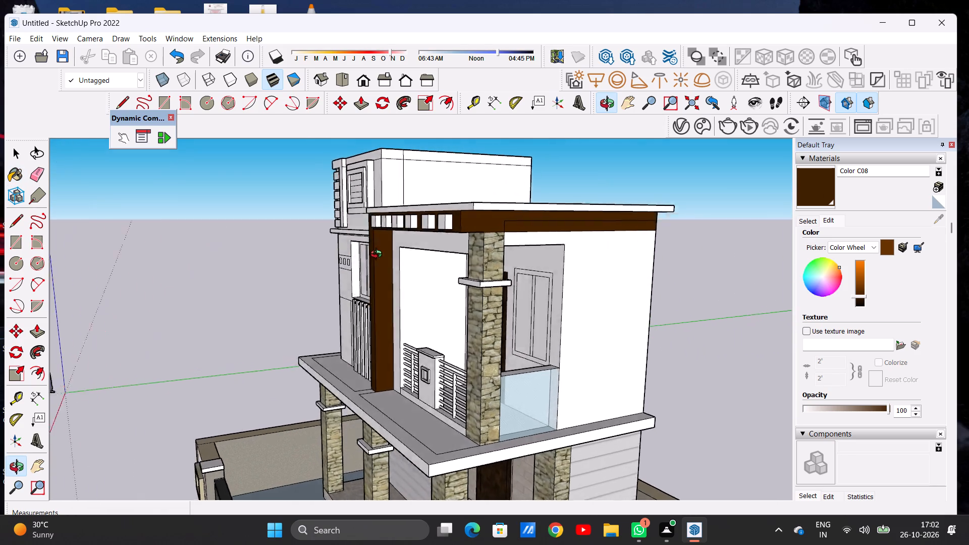
{"action": "middle_click_drag", "start_coordinate": [379, 255], "coordinate": [585, 252]}
{"action": "scroll", "coordinate": [423, 256], "scroll_direction": "up", "scroll_amount": 3}
{"action": "middle_click_drag", "start_coordinate": [397, 256], "coordinate": [544, 242]}
{"action": "scroll", "coordinate": [394, 276], "scroll_direction": "up", "scroll_amount": 4}
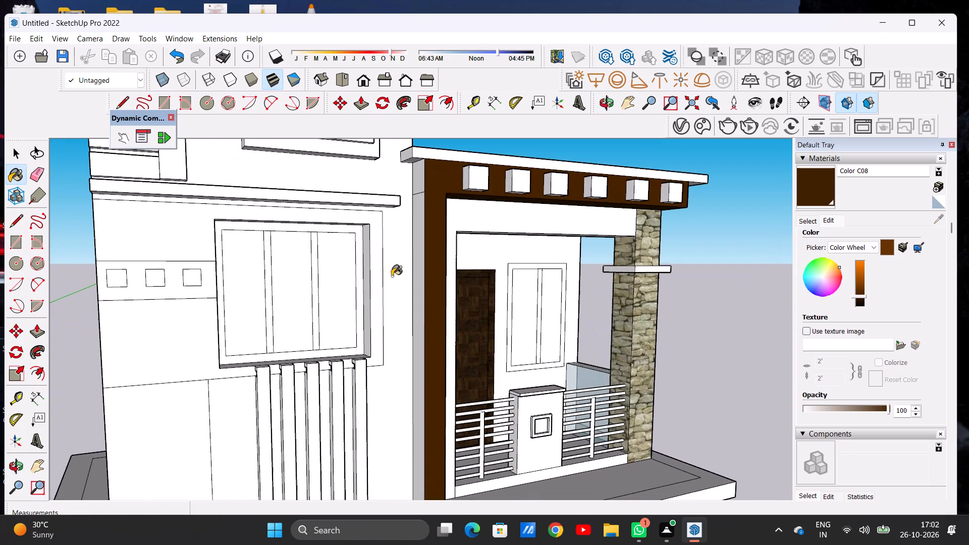
{"action": "left_click", "coordinate": [421, 249]}
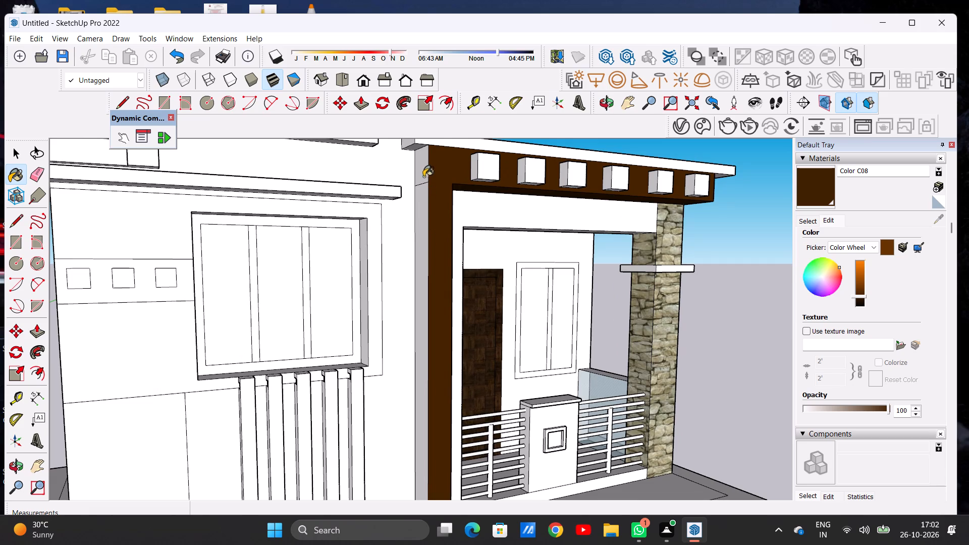
{"action": "left_click", "coordinate": [424, 163]}
Paint the first-floor front wall's lower corner panel, beside the vertical fins under the window, with Color C08.
{"action": "scroll", "coordinate": [398, 226], "scroll_direction": "down", "scroll_amount": 11}
{"action": "middle_click_drag", "start_coordinate": [408, 246], "coordinate": [407, 248]}
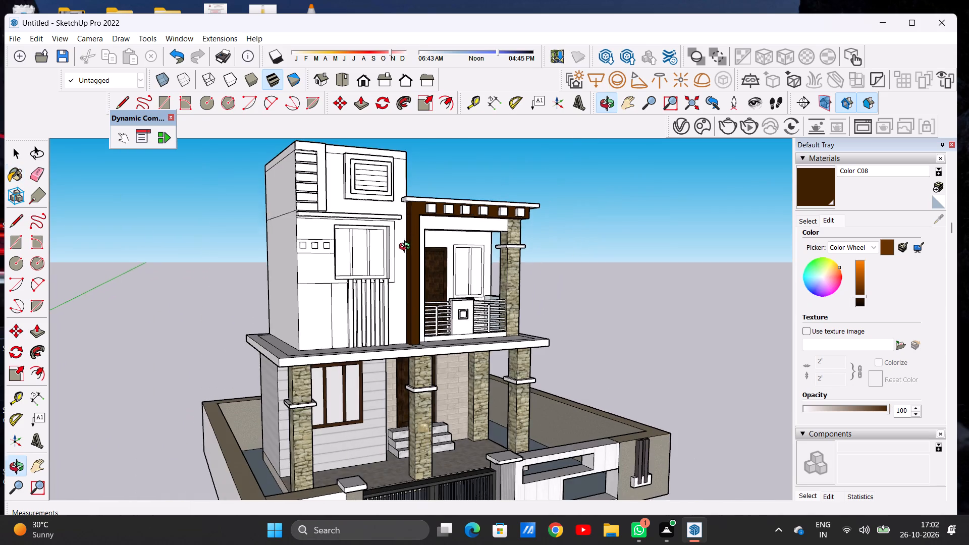
{"action": "middle_click_drag", "start_coordinate": [407, 248], "coordinate": [289, 260]}
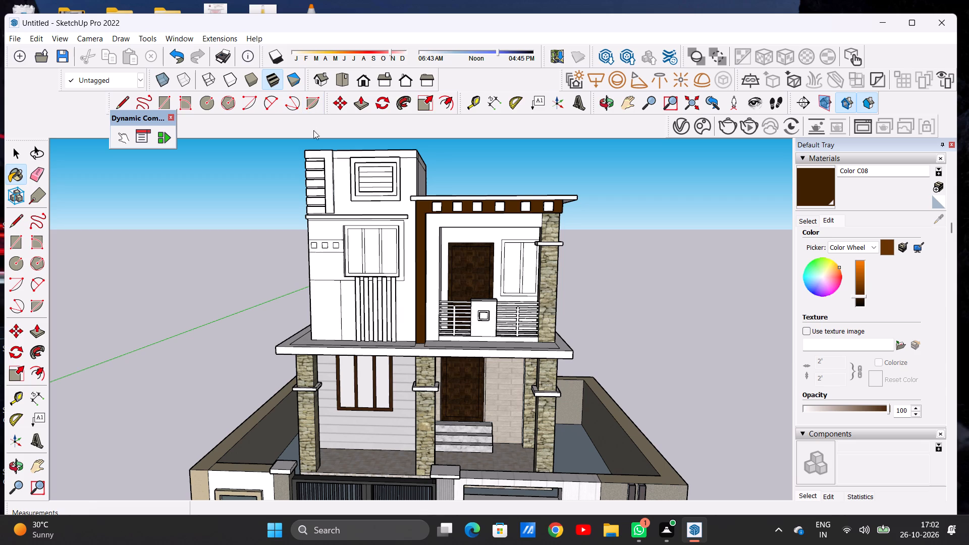
{"action": "scroll", "coordinate": [477, 219], "scroll_direction": "up", "scroll_amount": 4}
{"action": "middle_click_drag", "start_coordinate": [464, 228], "coordinate": [473, 161]}
{"action": "scroll", "coordinate": [475, 208], "scroll_direction": "up", "scroll_amount": 6}
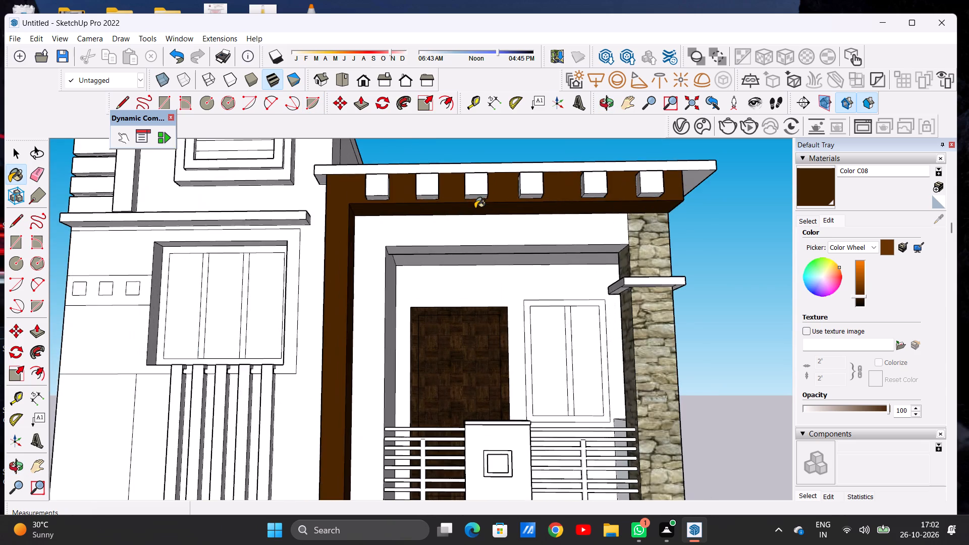
{"action": "scroll", "coordinate": [475, 208], "scroll_direction": "up", "scroll_amount": 1}
{"action": "middle_click_drag", "start_coordinate": [494, 223], "coordinate": [467, 242]}
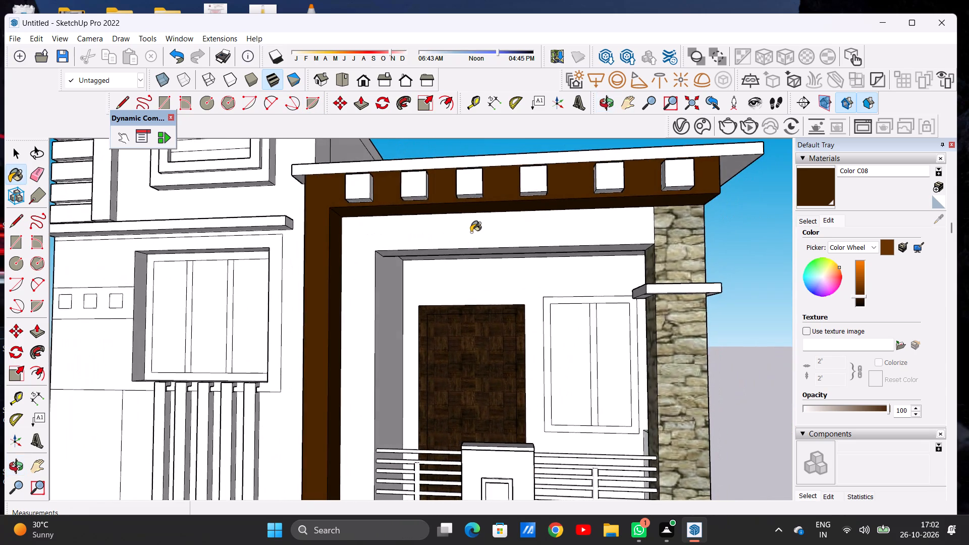
{"action": "scroll", "coordinate": [479, 217], "scroll_direction": "down", "scroll_amount": 7}
{"action": "middle_click_drag", "start_coordinate": [510, 217], "coordinate": [569, 231]}
{"action": "scroll", "coordinate": [495, 231], "scroll_direction": "up", "scroll_amount": 1}
{"action": "scroll", "coordinate": [477, 229], "scroll_direction": "down", "scroll_amount": 7}
{"action": "middle_click_drag", "start_coordinate": [382, 263], "coordinate": [362, 319]}
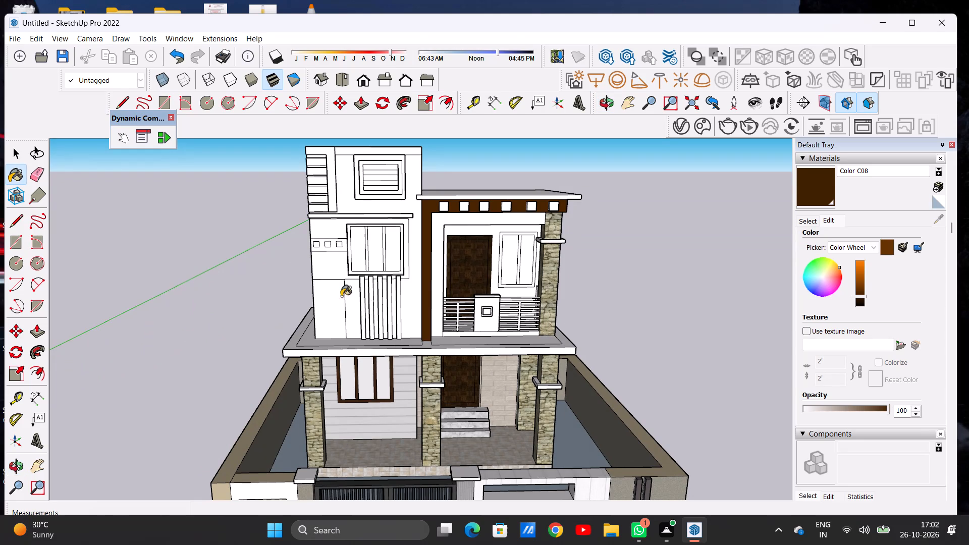
{"action": "scroll", "coordinate": [329, 307], "scroll_direction": "up", "scroll_amount": 11}
{"action": "left_click", "coordinate": [330, 304]}
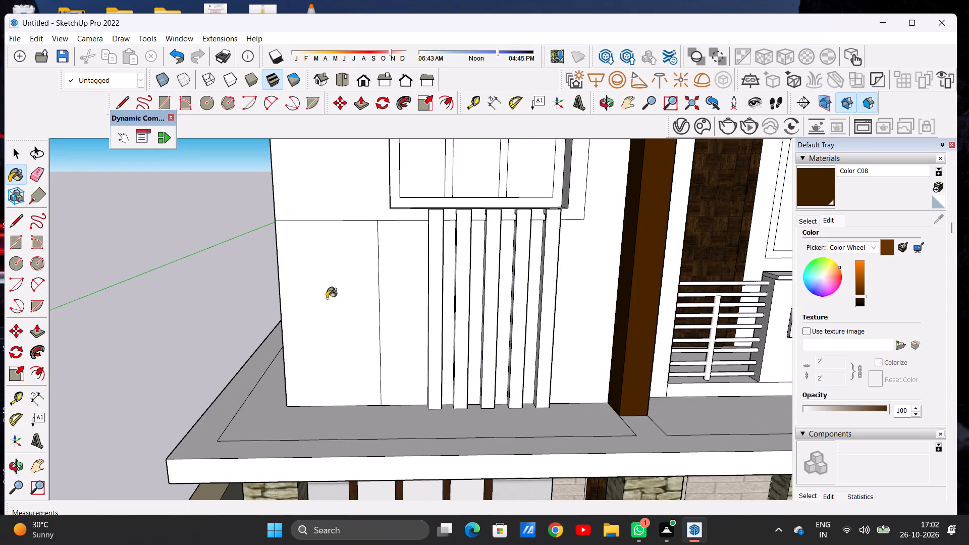
Paint the front face of the L-shaped band around the top-floor horizontal slats with Color C08.
{"action": "scroll", "coordinate": [329, 298], "scroll_direction": "down", "scroll_amount": 5}
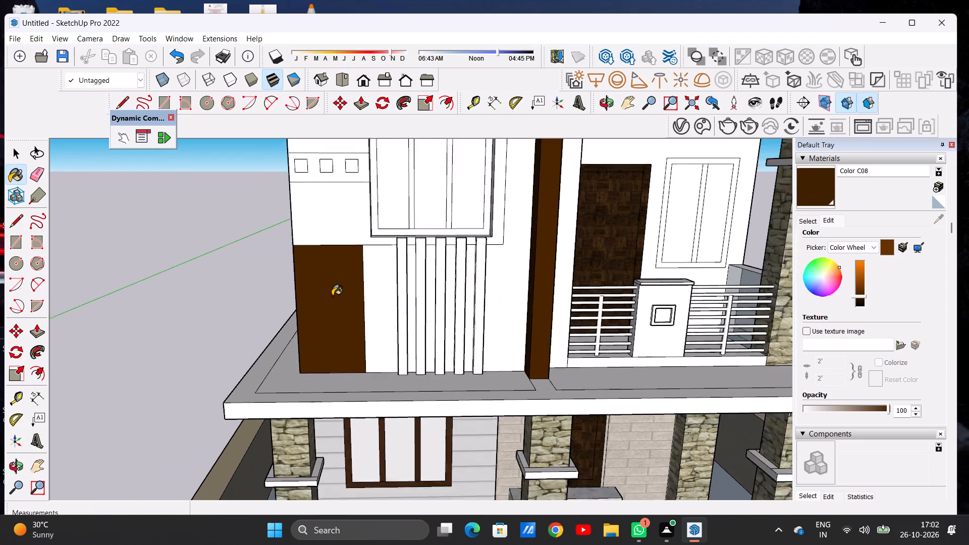
{"action": "scroll", "coordinate": [332, 296], "scroll_direction": "down", "scroll_amount": 7}
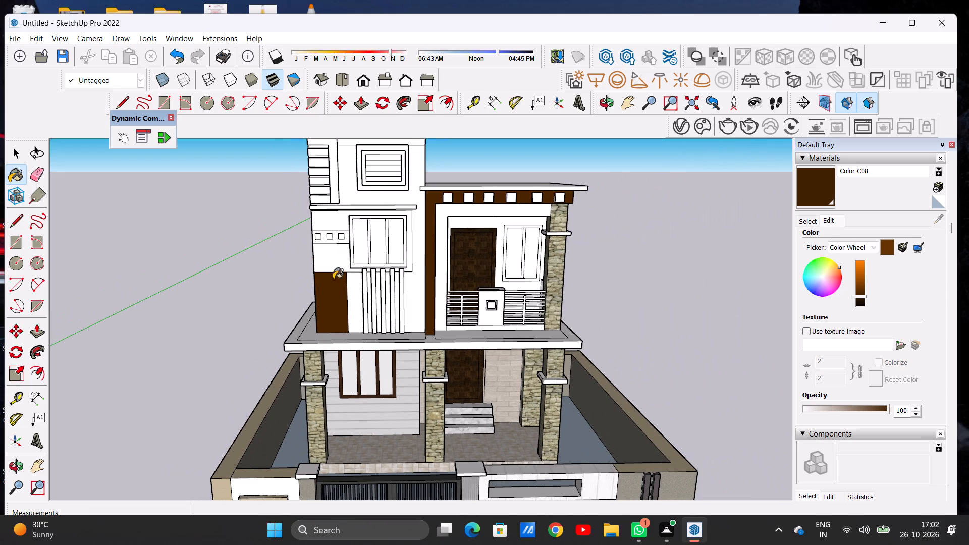
{"action": "scroll", "coordinate": [333, 284], "scroll_direction": "down", "scroll_amount": 8}
{"action": "scroll", "coordinate": [337, 249], "scroll_direction": "up", "scroll_amount": 12}
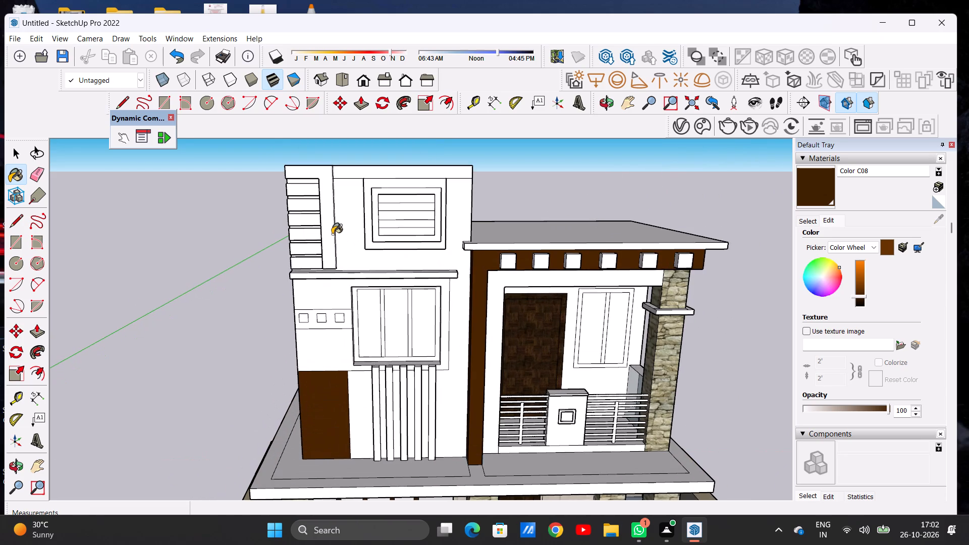
{"action": "left_click", "coordinate": [332, 234]}
Paint the L-shaped band's top face and its outer side faces toward the louvred window with Color C08.
{"action": "scroll", "coordinate": [347, 246], "scroll_direction": "down", "scroll_amount": 6}
{"action": "middle_click_drag", "start_coordinate": [319, 236], "coordinate": [262, 297]}
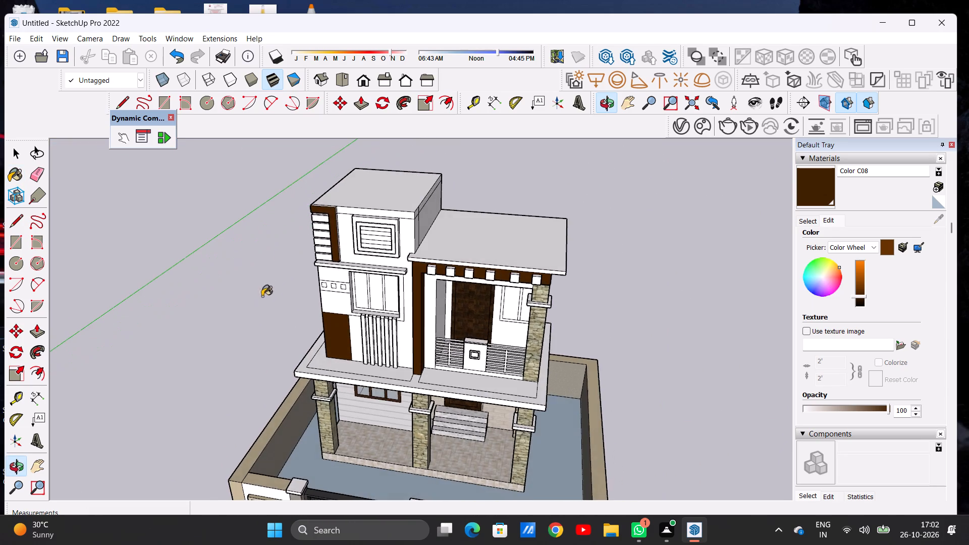
{"action": "scroll", "coordinate": [330, 204], "scroll_direction": "up", "scroll_amount": 20}
{"action": "scroll", "coordinate": [330, 204], "scroll_direction": "up", "scroll_amount": 3}
{"action": "scroll", "coordinate": [352, 216], "scroll_direction": "down", "scroll_amount": 1}
{"action": "scroll", "coordinate": [352, 216], "scroll_direction": "up", "scroll_amount": 2}
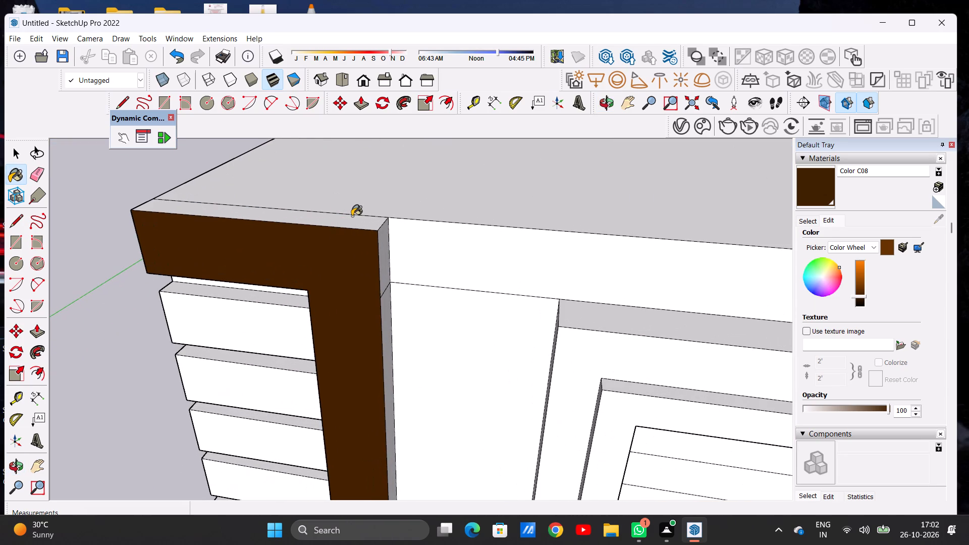
{"action": "left_click", "coordinate": [352, 216]}
{"action": "left_click", "coordinate": [382, 249]}
{"action": "scroll", "coordinate": [385, 205], "scroll_direction": "down", "scroll_amount": 7}
{"action": "scroll", "coordinate": [392, 269], "scroll_direction": "up", "scroll_amount": 7}
{"action": "scroll", "coordinate": [380, 272], "scroll_direction": "down", "scroll_amount": 1}
{"action": "scroll", "coordinate": [380, 272], "scroll_direction": "up", "scroll_amount": 2}
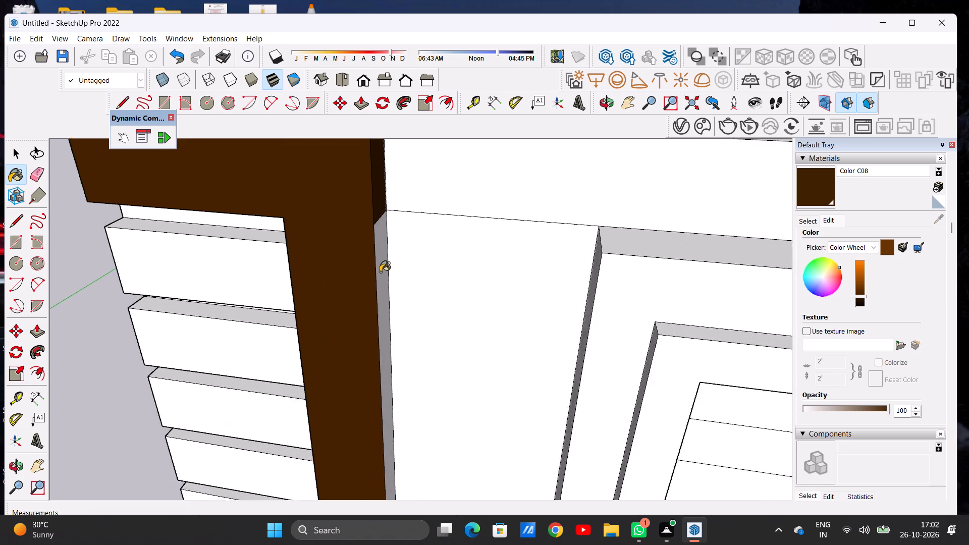
{"action": "scroll", "coordinate": [380, 272], "scroll_direction": "up", "scroll_amount": 1}
{"action": "left_click", "coordinate": [380, 266]}
Paint the end face of the L-shaped band's top arm at the building corner with Color C08.
{"action": "scroll", "coordinate": [416, 266], "scroll_direction": "down", "scroll_amount": 18}
{"action": "scroll", "coordinate": [406, 266], "scroll_direction": "up", "scroll_amount": 1}
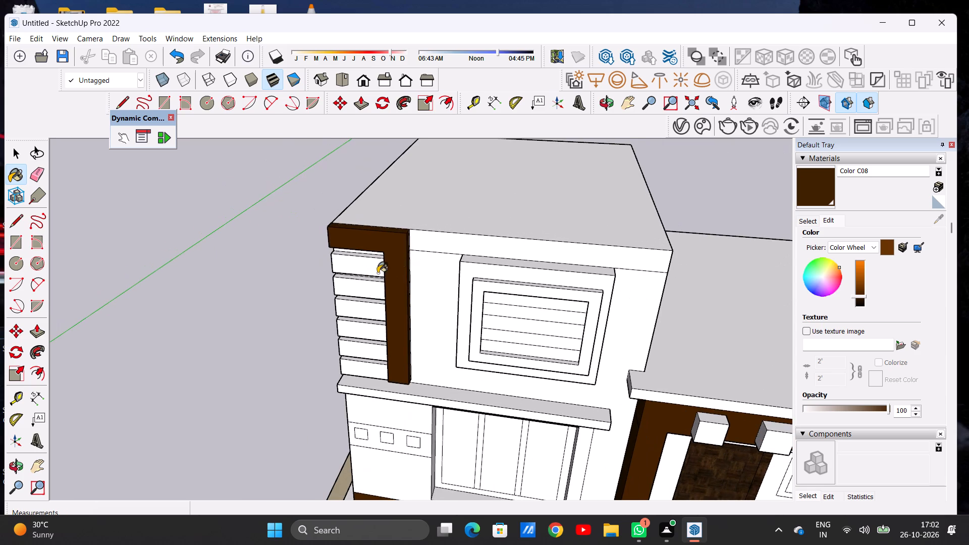
{"action": "scroll", "coordinate": [397, 268], "scroll_direction": "down", "scroll_amount": 1}
{"action": "middle_click_drag", "start_coordinate": [464, 254], "coordinate": [619, 221]}
{"action": "scroll", "coordinate": [375, 240], "scroll_direction": "up", "scroll_amount": 11}
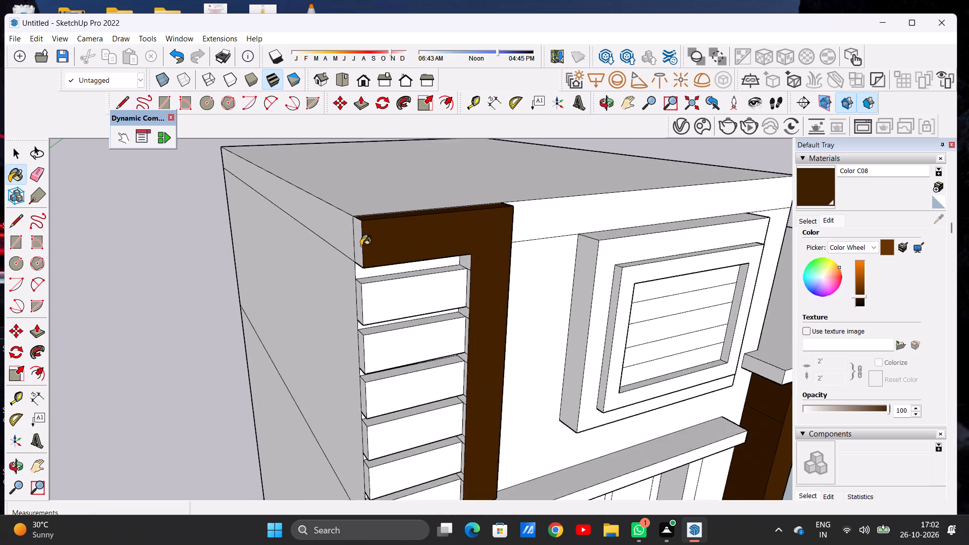
{"action": "scroll", "coordinate": [361, 246], "scroll_direction": "up", "scroll_amount": 3}
{"action": "left_click", "coordinate": [360, 246]}
Paint the upper segments of the L-shaped band's inner side face, beside the top two slats and their gaps, with Color C08.
{"action": "scroll", "coordinate": [381, 231], "scroll_direction": "down", "scroll_amount": 7}
{"action": "scroll", "coordinate": [473, 267], "scroll_direction": "up", "scroll_amount": 10}
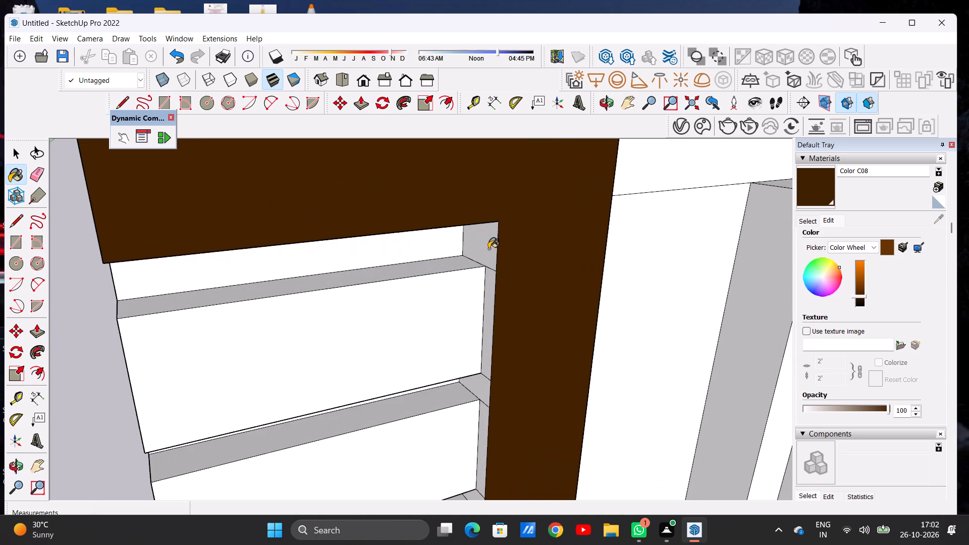
{"action": "left_click", "coordinate": [489, 249]}
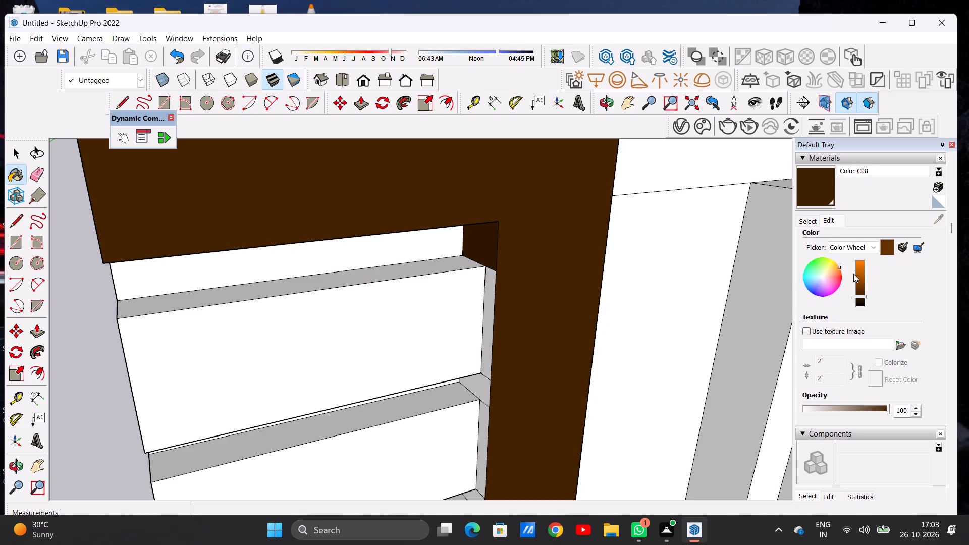
{"action": "scroll", "coordinate": [519, 213], "scroll_direction": "down", "scroll_amount": 7}
{"action": "scroll", "coordinate": [523, 285], "scroll_direction": "up", "scroll_amount": 5}
{"action": "scroll", "coordinate": [493, 299], "scroll_direction": "down", "scroll_amount": 1}
{"action": "scroll", "coordinate": [489, 301], "scroll_direction": "up", "scroll_amount": 5}
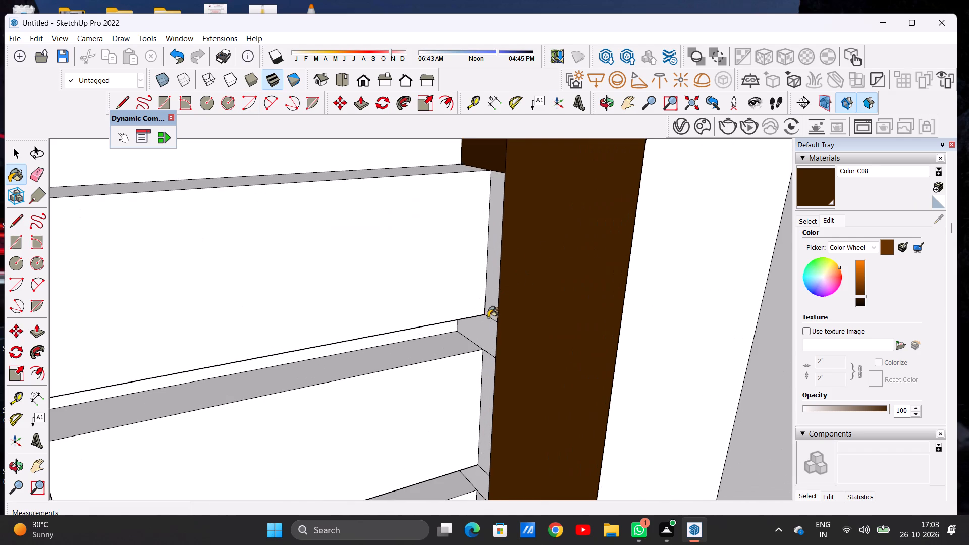
{"action": "left_click", "coordinate": [490, 331]}
{"action": "left_click", "coordinate": [493, 316]}
{"action": "scroll", "coordinate": [495, 232], "scroll_direction": "down", "scroll_amount": 13}
{"action": "scroll", "coordinate": [490, 307], "scroll_direction": "up", "scroll_amount": 4}
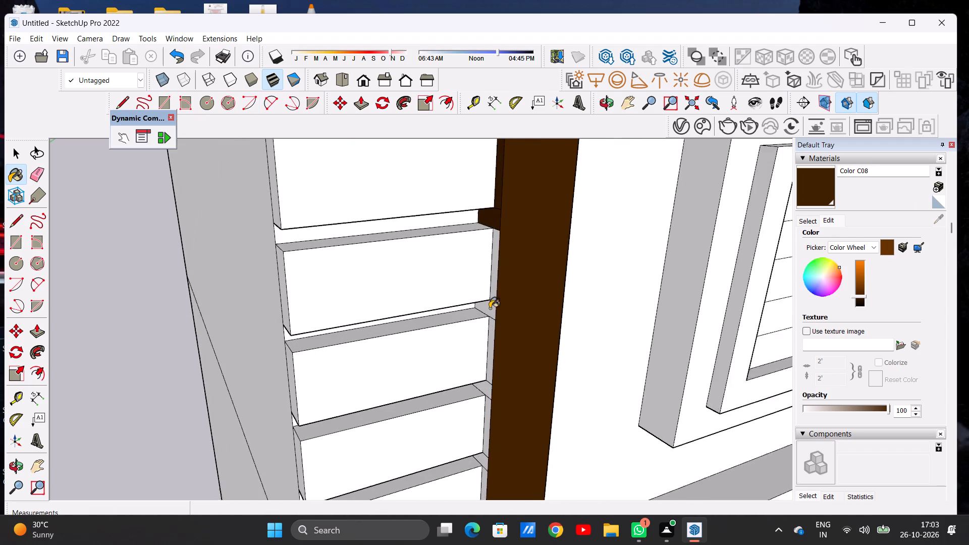
{"action": "scroll", "coordinate": [490, 308], "scroll_direction": "up", "scroll_amount": 7}
{"action": "left_click", "coordinate": [490, 303]}
{"action": "left_click", "coordinate": [500, 265]}
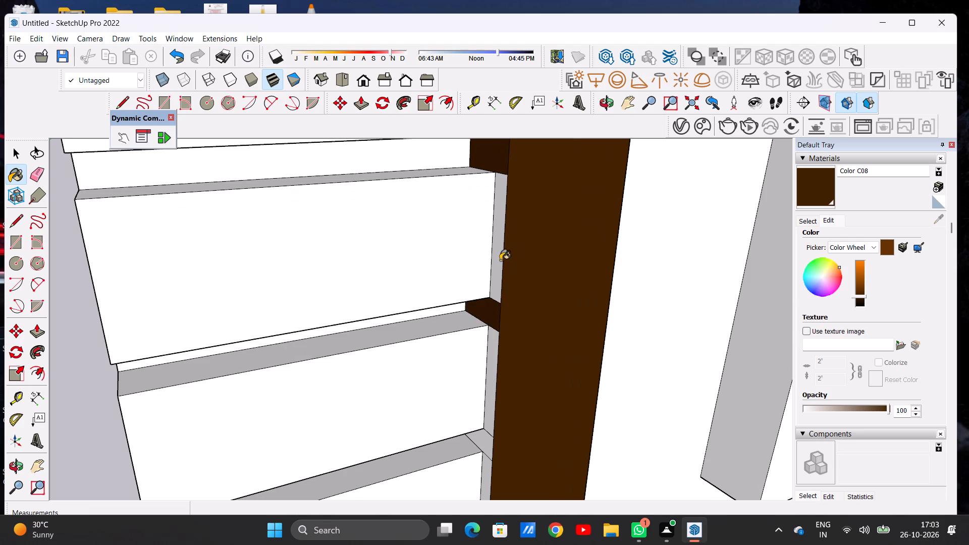
Paint the inner side face segments beside the third to fifth slats and the gaps above the third and fifth with Color C08.
{"action": "scroll", "coordinate": [503, 188], "scroll_direction": "down", "scroll_amount": 6}
{"action": "scroll", "coordinate": [503, 316], "scroll_direction": "down", "scroll_amount": 1}
{"action": "scroll", "coordinate": [503, 316], "scroll_direction": "up", "scroll_amount": 12}
{"action": "left_click", "coordinate": [483, 371]}
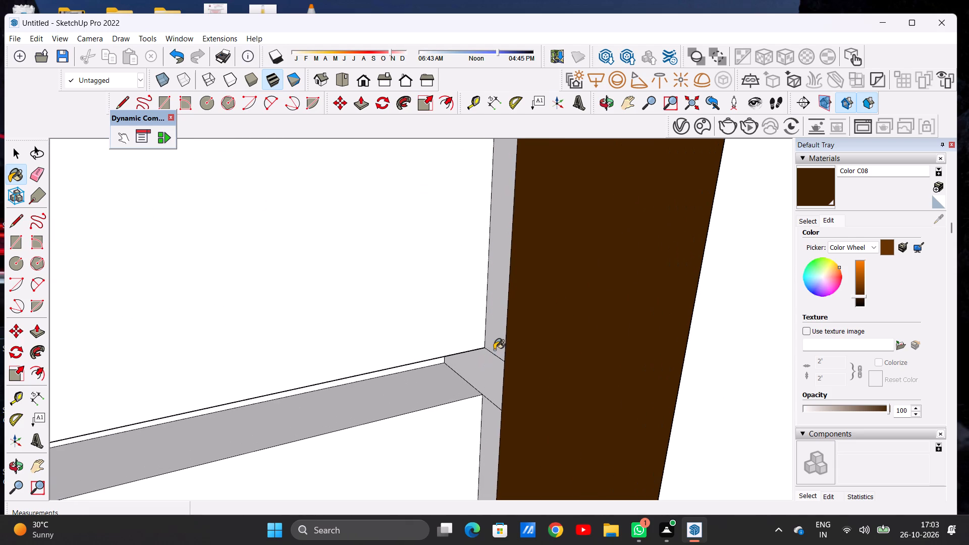
{"action": "left_click", "coordinate": [497, 346]}
{"action": "scroll", "coordinate": [501, 232], "scroll_direction": "down", "scroll_amount": 6}
{"action": "scroll", "coordinate": [501, 232], "scroll_direction": "up", "scroll_amount": 1}
{"action": "scroll", "coordinate": [501, 232], "scroll_direction": "down", "scroll_amount": 8}
{"action": "scroll", "coordinate": [501, 223], "scroll_direction": "up", "scroll_amount": 1}
{"action": "scroll", "coordinate": [501, 225], "scroll_direction": "down", "scroll_amount": 7}
{"action": "scroll", "coordinate": [495, 344], "scroll_direction": "up", "scroll_amount": 4}
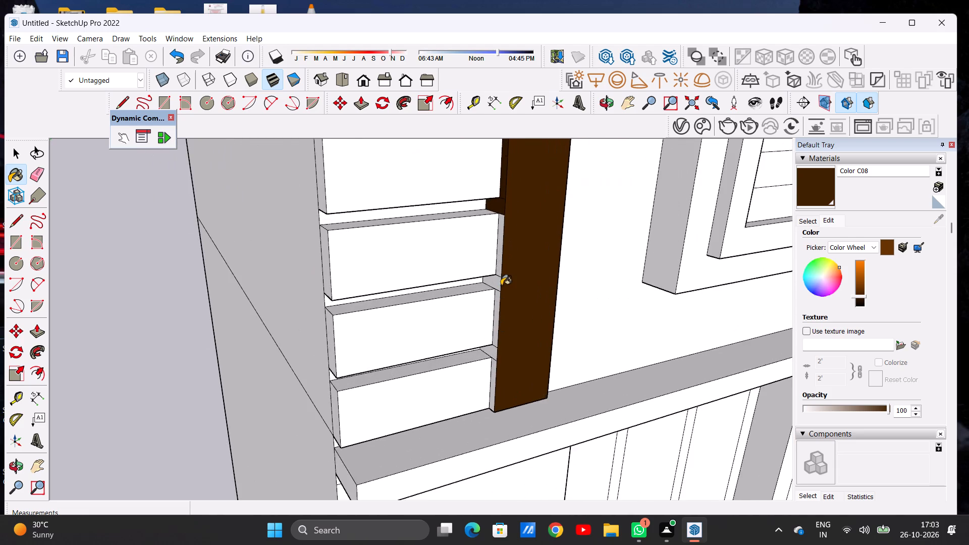
{"action": "scroll", "coordinate": [501, 286], "scroll_direction": "up", "scroll_amount": 12}
{"action": "left_click", "coordinate": [494, 287]}
{"action": "left_click", "coordinate": [497, 242]}
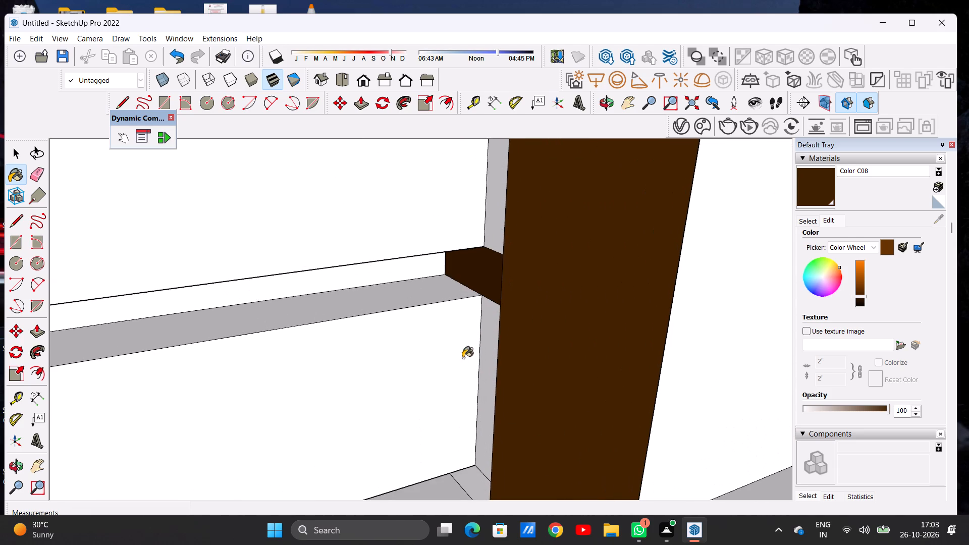
{"action": "left_click", "coordinate": [498, 353]}
{"action": "left_click", "coordinate": [493, 346]}
Paint the inner side face segments beside the bottom slat and the gap just above it with Color C08.
{"action": "scroll", "coordinate": [503, 244], "scroll_direction": "down", "scroll_amount": 4}
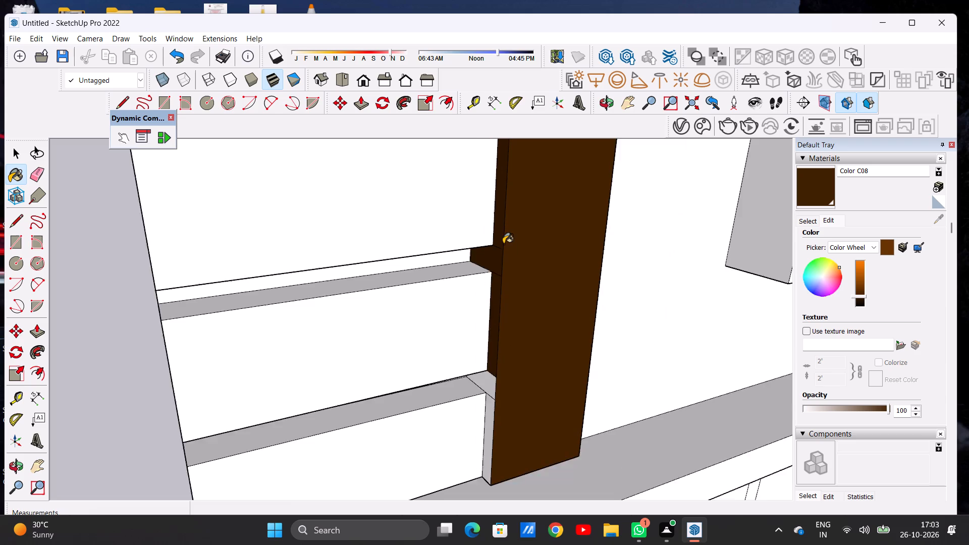
{"action": "scroll", "coordinate": [503, 244], "scroll_direction": "down", "scroll_amount": 10}
{"action": "scroll", "coordinate": [495, 324], "scroll_direction": "up", "scroll_amount": 15}
{"action": "left_click", "coordinate": [495, 324]}
{"action": "scroll", "coordinate": [502, 239], "scroll_direction": "down", "scroll_amount": 8}
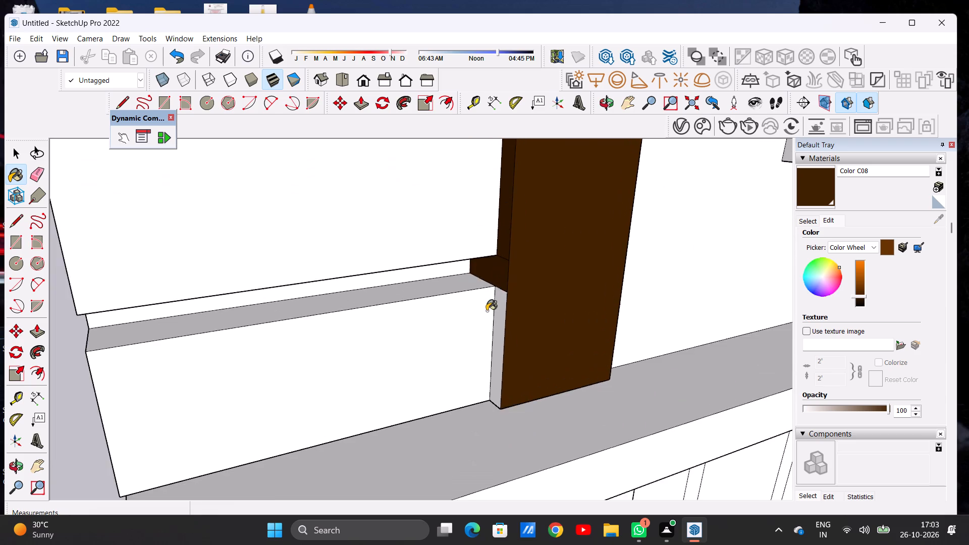
{"action": "scroll", "coordinate": [487, 311], "scroll_direction": "up", "scroll_amount": 9}
{"action": "left_click", "coordinate": [531, 310]}
Paint the recessed wall strip above the top slat and the gap just below that slat with Color C08.
{"action": "scroll", "coordinate": [531, 304], "scroll_direction": "down", "scroll_amount": 11}
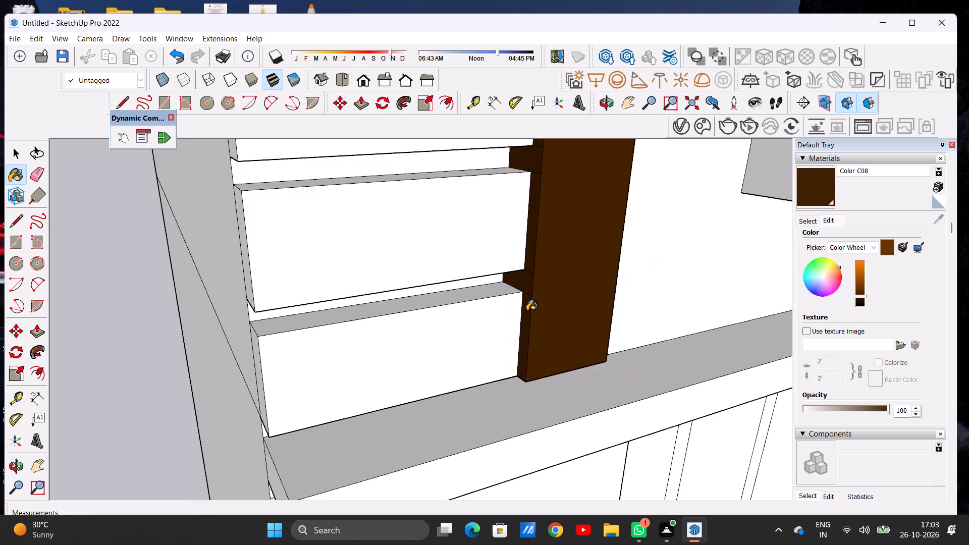
{"action": "scroll", "coordinate": [527, 311], "scroll_direction": "down", "scroll_amount": 18}
{"action": "middle_click_drag", "start_coordinate": [483, 287], "coordinate": [436, 280]}
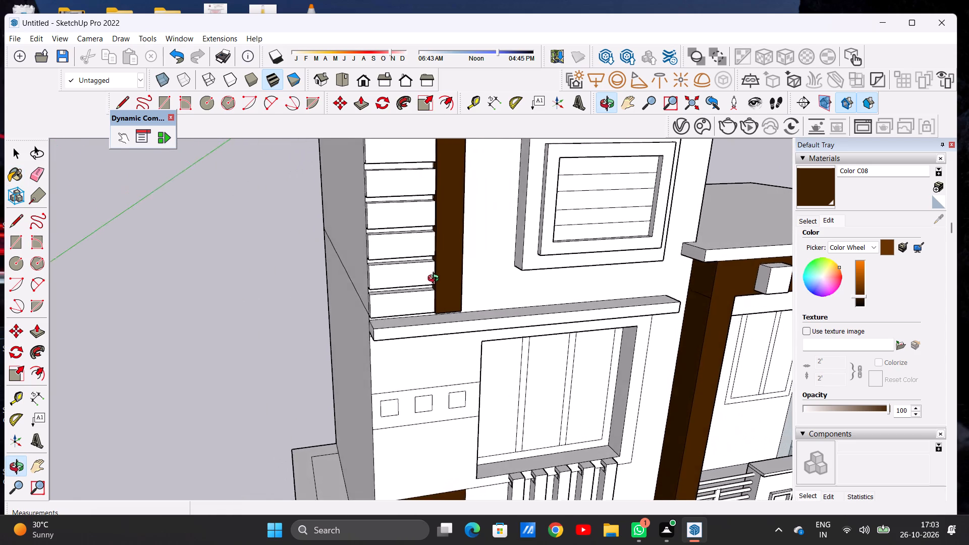
{"action": "middle_click_drag", "start_coordinate": [436, 280], "coordinate": [432, 279]}
{"action": "scroll", "coordinate": [432, 279], "scroll_direction": "down", "scroll_amount": 5}
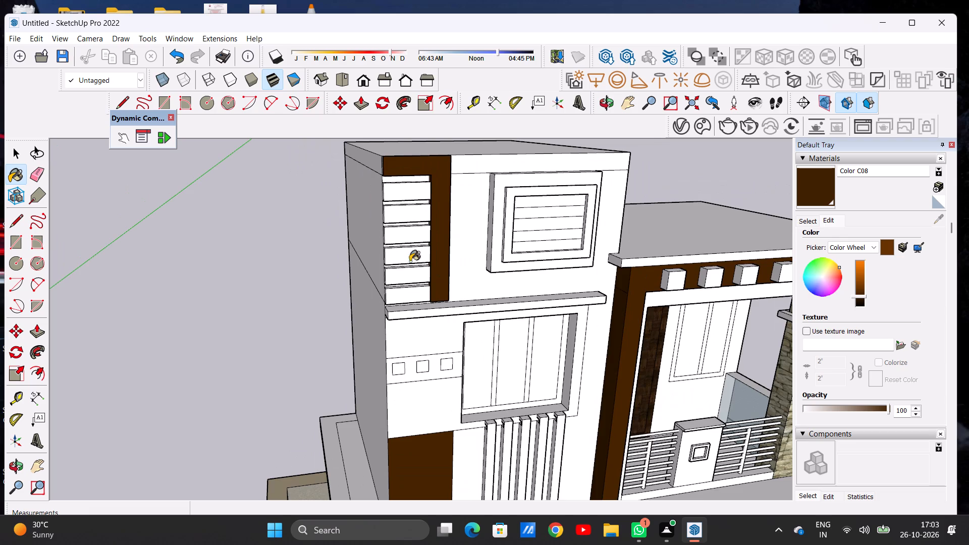
{"action": "scroll", "coordinate": [416, 229], "scroll_direction": "down", "scroll_amount": 1}
{"action": "scroll", "coordinate": [415, 223], "scroll_direction": "up", "scroll_amount": 4}
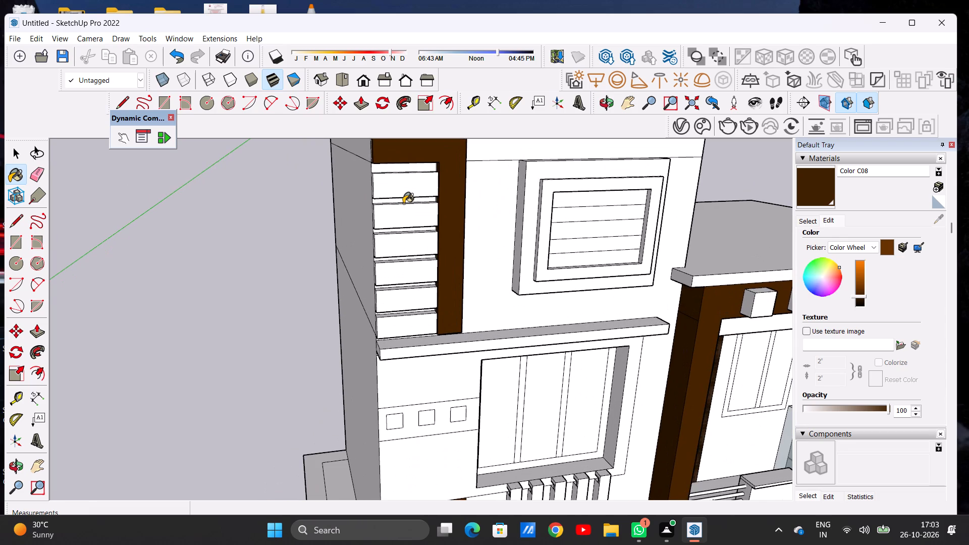
{"action": "scroll", "coordinate": [433, 175], "scroll_direction": "up", "scroll_amount": 5}
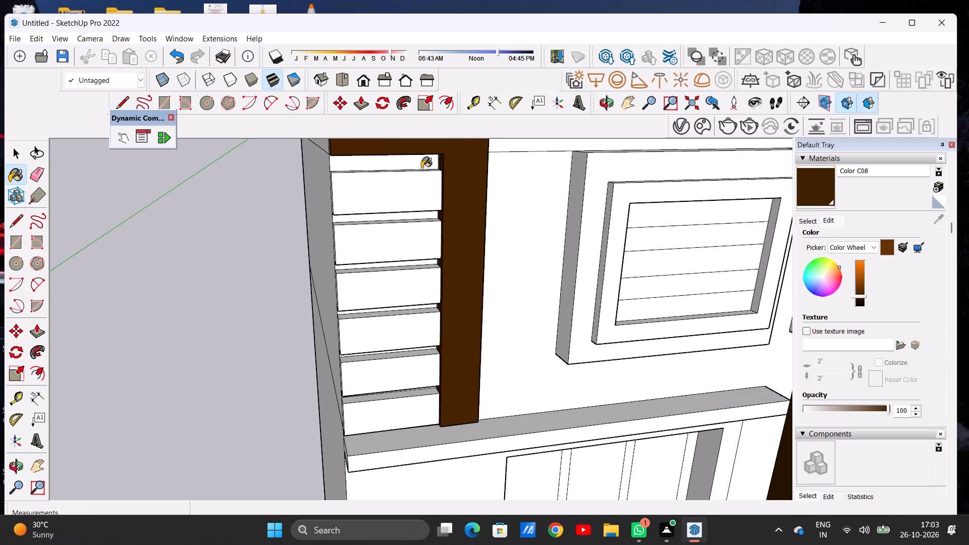
{"action": "left_click", "coordinate": [421, 168]}
{"action": "left_click", "coordinate": [416, 217]}
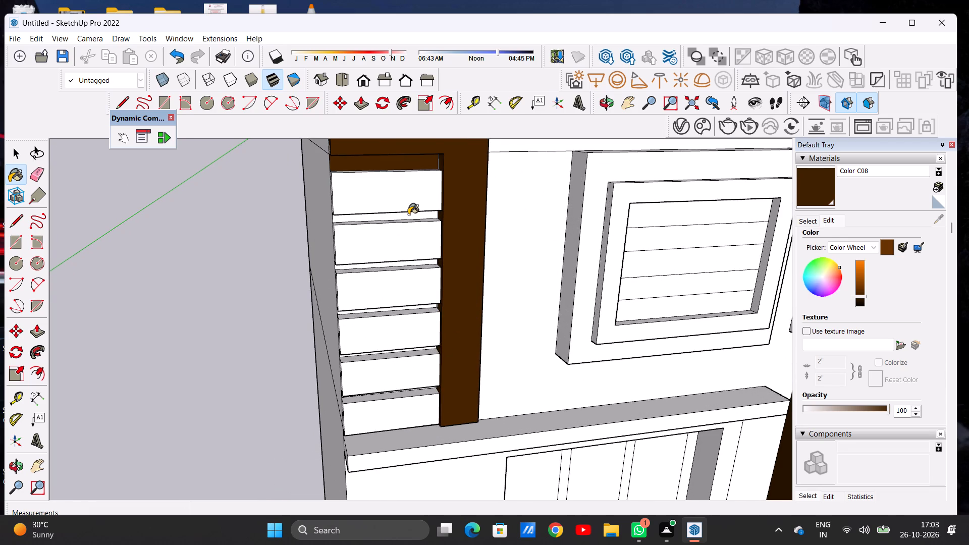
Paint the recessed gaps below the second and third slats with Color C08.
{"action": "scroll", "coordinate": [408, 214], "scroll_direction": "down", "scroll_amount": 7}
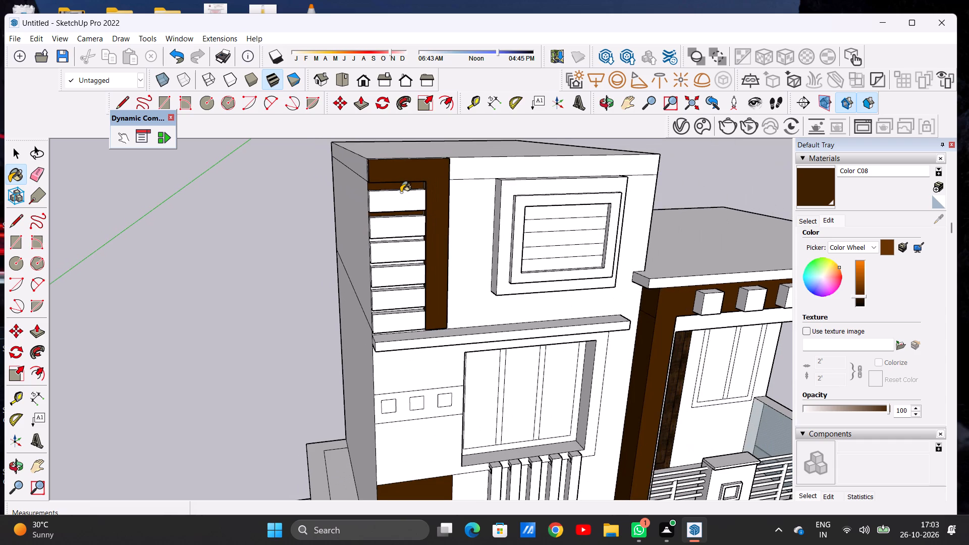
{"action": "scroll", "coordinate": [398, 188], "scroll_direction": "down", "scroll_amount": 4}
{"action": "scroll", "coordinate": [397, 223], "scroll_direction": "up", "scroll_amount": 7}
{"action": "middle_click_drag", "start_coordinate": [423, 244], "coordinate": [374, 220]}
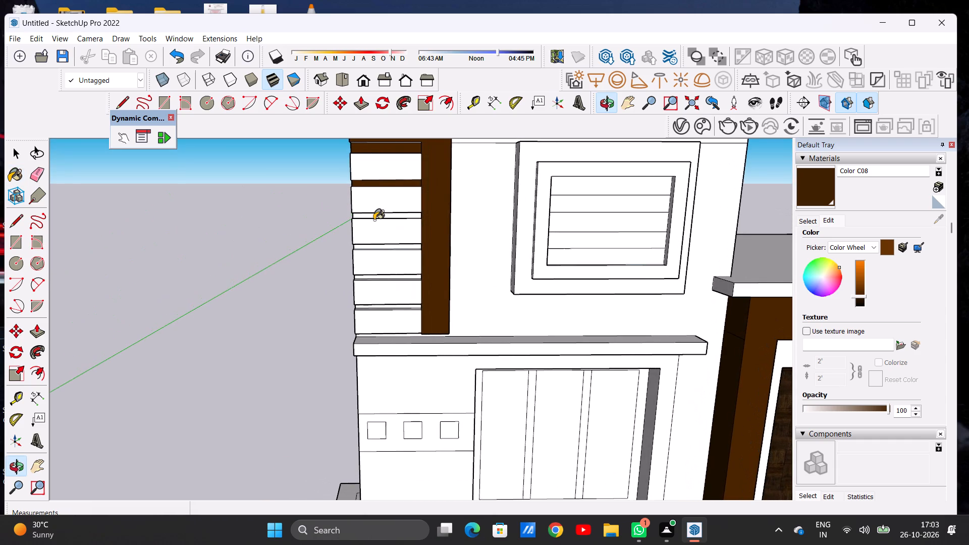
{"action": "scroll", "coordinate": [406, 203], "scroll_direction": "up", "scroll_amount": 7}
{"action": "left_click", "coordinate": [412, 221]}
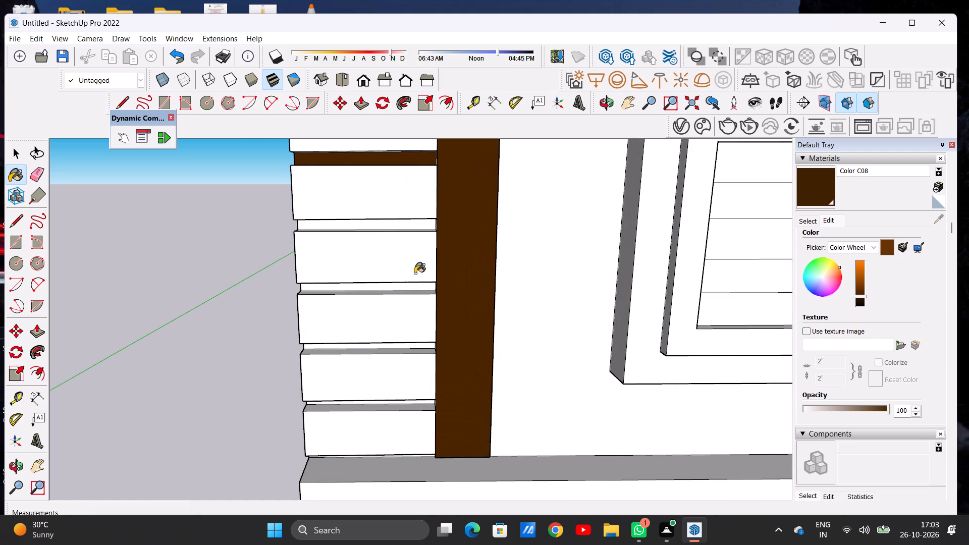
{"action": "left_click", "coordinate": [413, 286]}
Paint the recessed gaps below the fourth and fifth slats with Color C08.
{"action": "scroll", "coordinate": [439, 226], "scroll_direction": "down", "scroll_amount": 11}
{"action": "scroll", "coordinate": [433, 286], "scroll_direction": "up", "scroll_amount": 5}
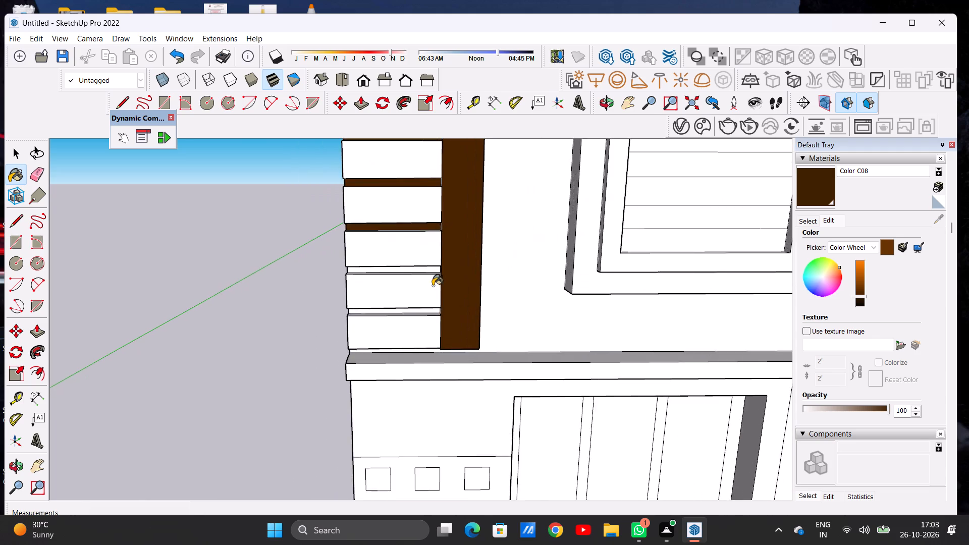
{"action": "scroll", "coordinate": [433, 282], "scroll_direction": "down", "scroll_amount": 1}
{"action": "scroll", "coordinate": [433, 282], "scroll_direction": "up", "scroll_amount": 10}
{"action": "left_click", "coordinate": [437, 266]}
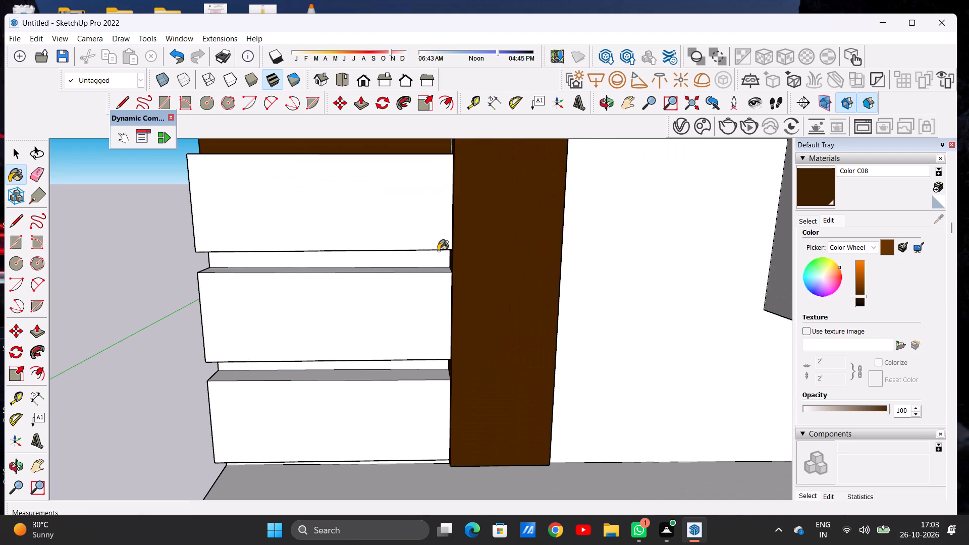
{"action": "left_click", "coordinate": [436, 256]}
{"action": "scroll", "coordinate": [458, 212], "scroll_direction": "down", "scroll_amount": 6}
{"action": "scroll", "coordinate": [438, 291], "scroll_direction": "up", "scroll_amount": 11}
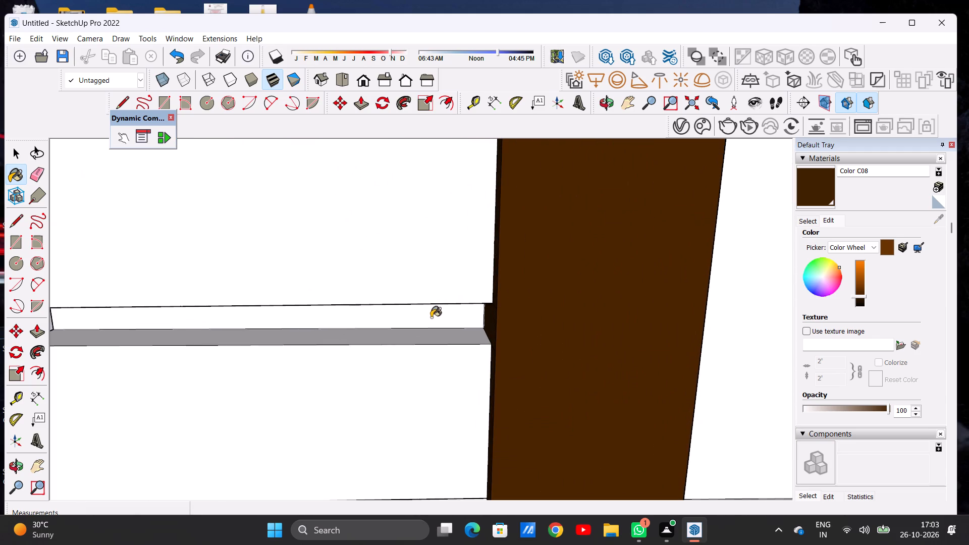
{"action": "left_click", "coordinate": [431, 318]}
Examine the whole front elevation with its painted L-shaped band and slat gaps.
{"action": "scroll", "coordinate": [435, 314], "scroll_direction": "down", "scroll_amount": 3}
{"action": "scroll", "coordinate": [493, 302], "scroll_direction": "down", "scroll_amount": 10}
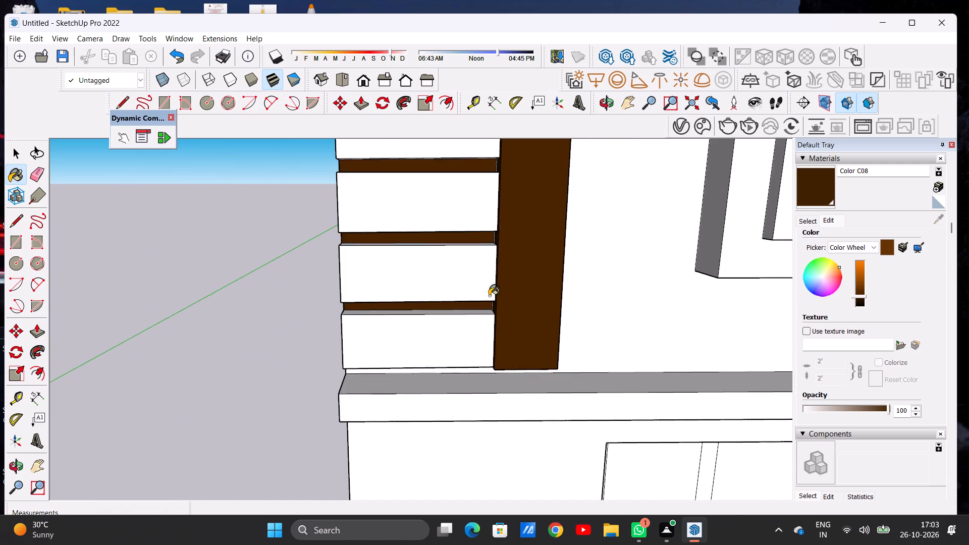
{"action": "scroll", "coordinate": [489, 296], "scroll_direction": "down", "scroll_amount": 11}
{"action": "scroll", "coordinate": [440, 297], "scroll_direction": "down", "scroll_amount": 5}
{"action": "middle_click_drag", "start_coordinate": [411, 283], "coordinate": [378, 270]}
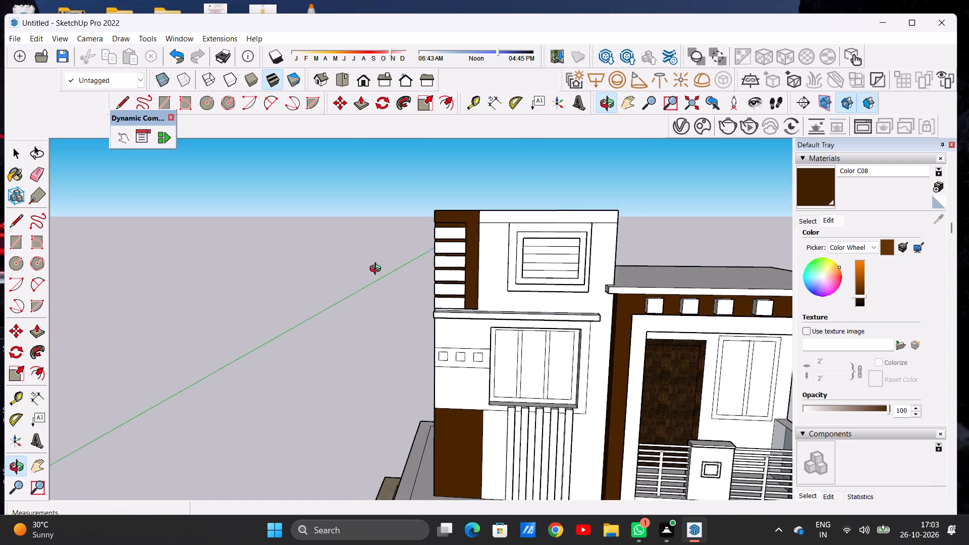
{"action": "middle_click_drag", "start_coordinate": [378, 270], "coordinate": [358, 270]}
{"action": "middle_click_drag", "start_coordinate": [360, 267], "coordinate": [379, 265]}
{"action": "scroll", "coordinate": [397, 266], "scroll_direction": "down", "scroll_amount": 6}
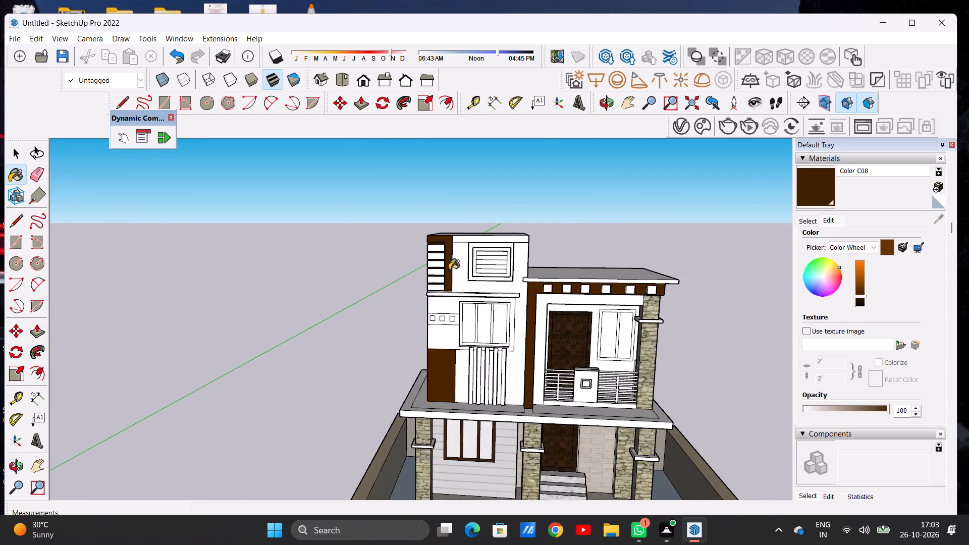
{"action": "scroll", "coordinate": [449, 272], "scroll_direction": "up", "scroll_amount": 4}
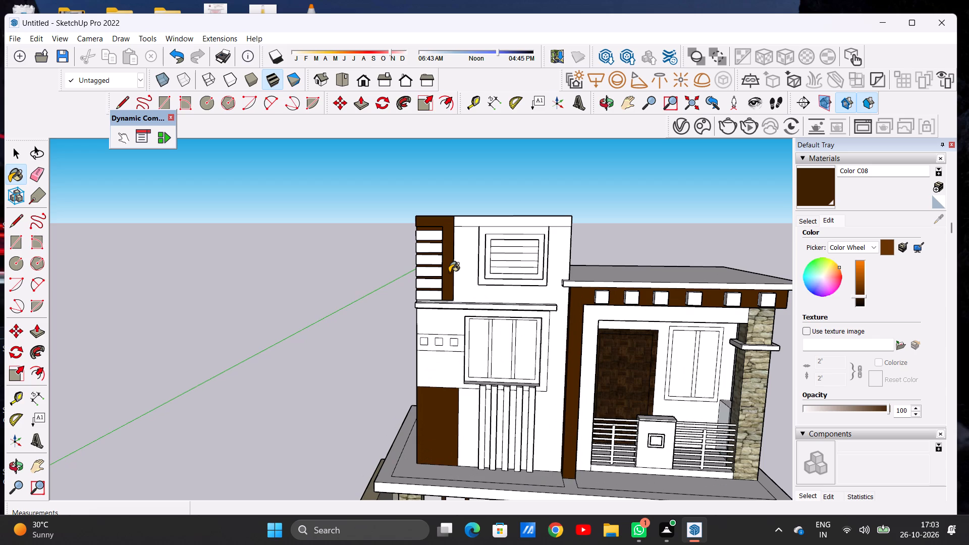
{"action": "scroll", "coordinate": [433, 269], "scroll_direction": "down", "scroll_amount": 3}
Paint the front face of the upper louvred window's outer frame with the grey Color M04 from the Colors collection.
{"action": "scroll", "coordinate": [522, 249], "scroll_direction": "up", "scroll_amount": 12}
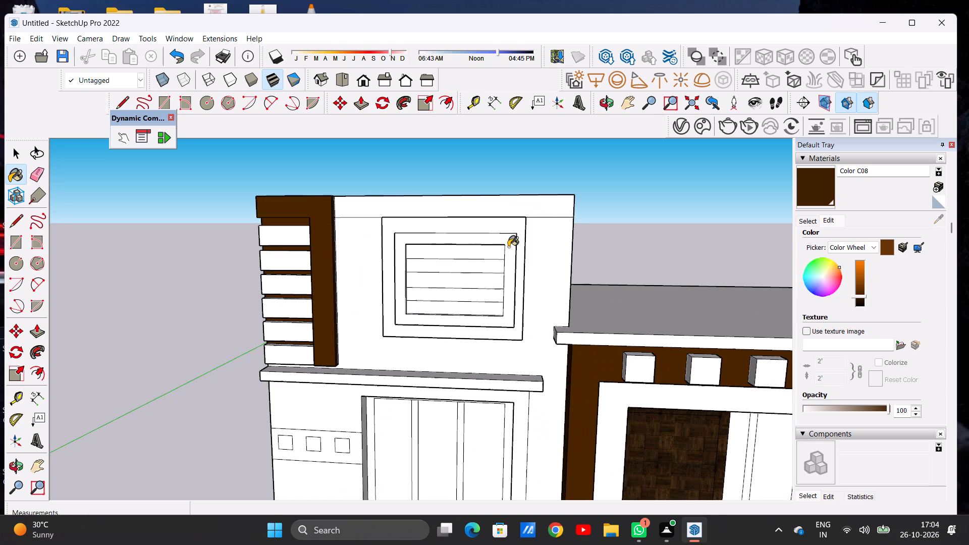
{"action": "key", "text": "space"}
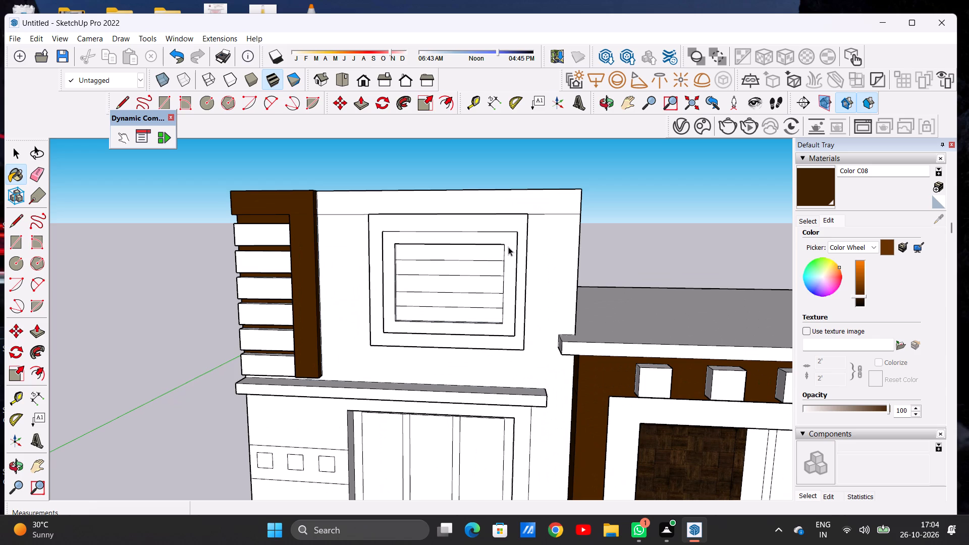
{"action": "left_click", "coordinate": [813, 223]}
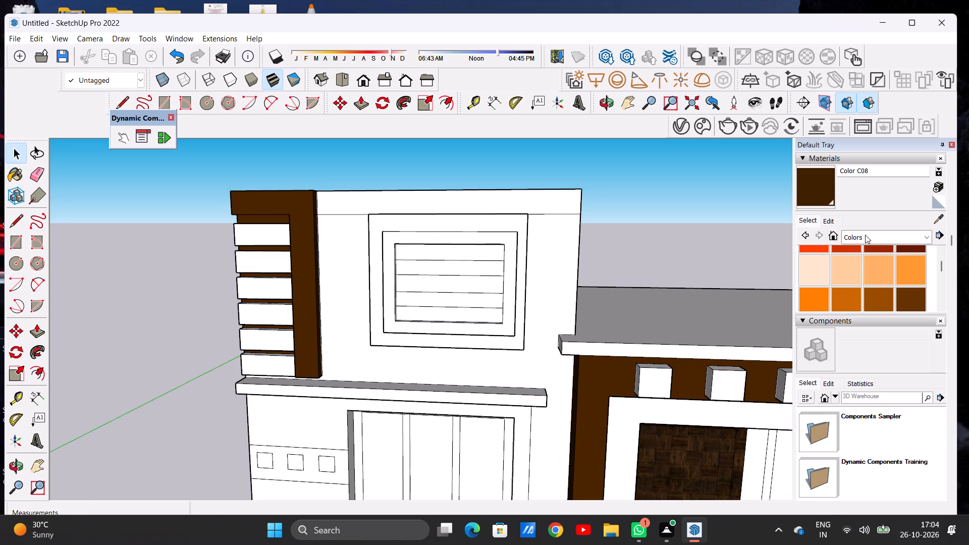
{"action": "scroll", "coordinate": [864, 267], "scroll_direction": "down", "scroll_amount": 3}
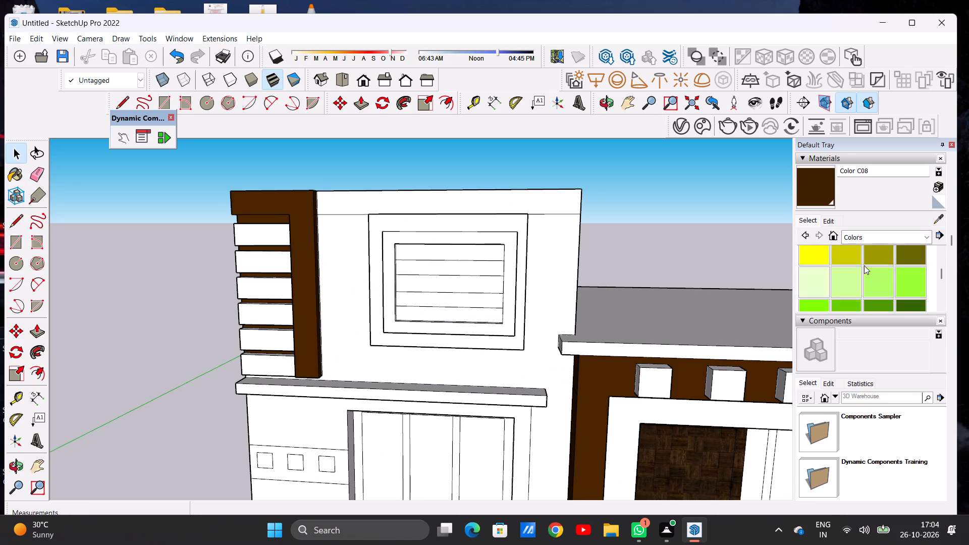
{"action": "scroll", "coordinate": [864, 265], "scroll_direction": "down", "scroll_amount": 3}
{"action": "scroll", "coordinate": [864, 264], "scroll_direction": "up", "scroll_amount": 1}
{"action": "scroll", "coordinate": [864, 264], "scroll_direction": "down", "scroll_amount": 7}
{"action": "scroll", "coordinate": [864, 262], "scroll_direction": "up", "scroll_amount": 1}
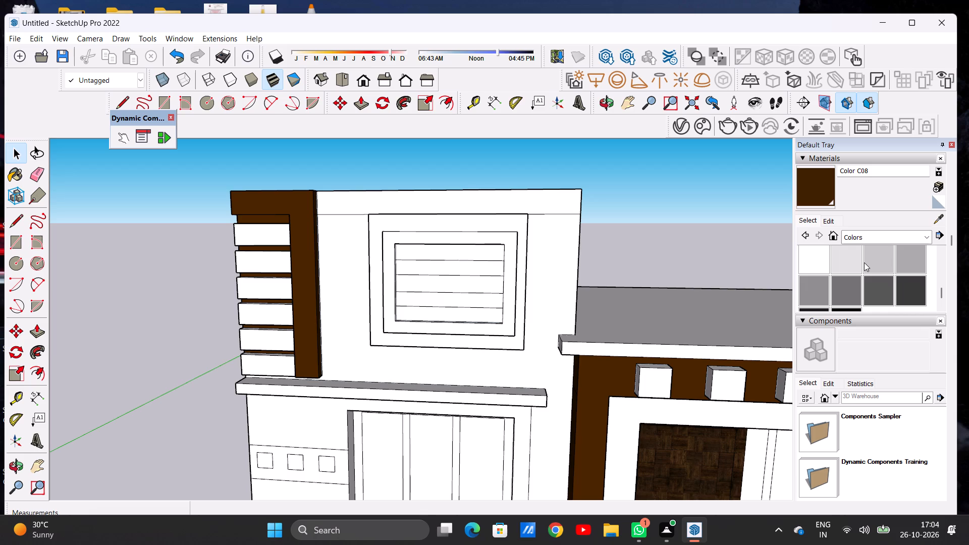
{"action": "left_click", "coordinate": [821, 282]}
{"action": "scroll", "coordinate": [514, 233], "scroll_direction": "up", "scroll_amount": 5}
{"action": "left_click", "coordinate": [517, 225]}
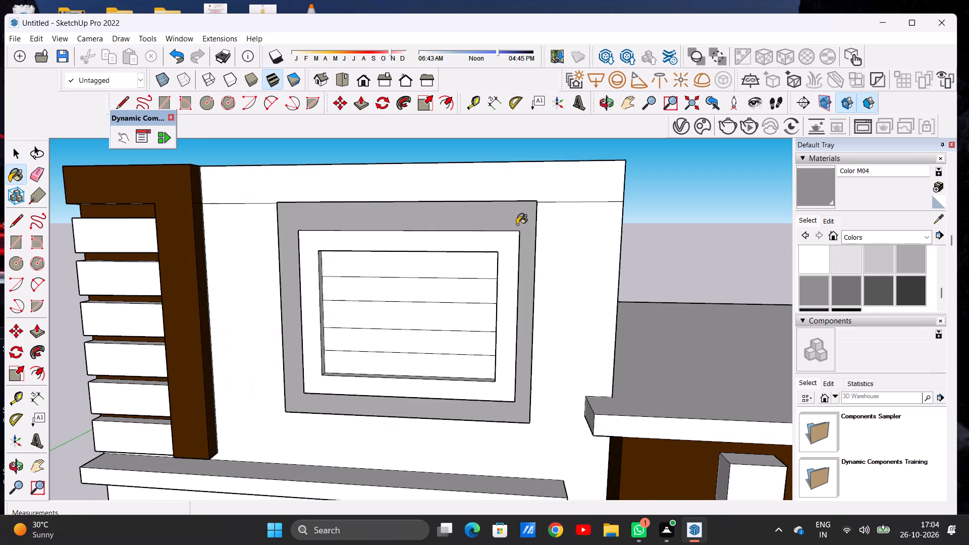
Paint the window outer frame's side face towards the lower roof and its top face with Color M04.
{"action": "scroll", "coordinate": [535, 225], "scroll_direction": "down", "scroll_amount": 5}
{"action": "middle_click_drag", "start_coordinate": [552, 239], "coordinate": [423, 254]}
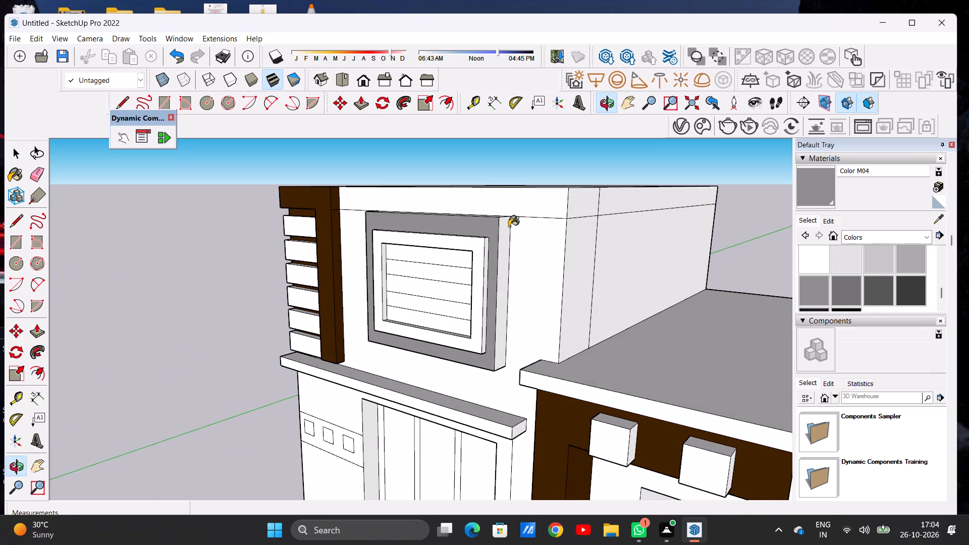
{"action": "scroll", "coordinate": [509, 226], "scroll_direction": "up", "scroll_amount": 6}
{"action": "left_click", "coordinate": [502, 225]}
{"action": "scroll", "coordinate": [516, 199], "scroll_direction": "down", "scroll_amount": 6}
{"action": "middle_click_drag", "start_coordinate": [495, 209], "coordinate": [497, 278]}
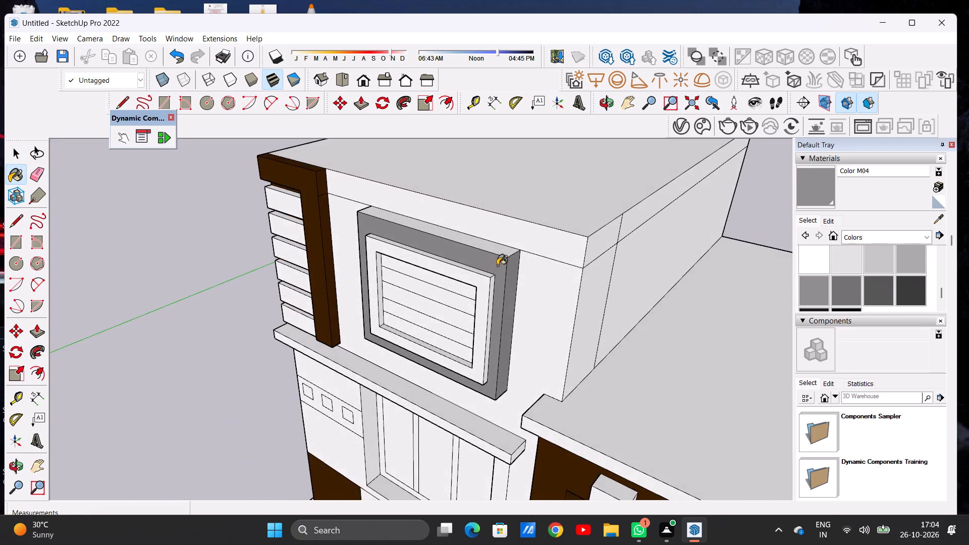
{"action": "scroll", "coordinate": [500, 257], "scroll_direction": "up", "scroll_amount": 6}
{"action": "left_click", "coordinate": [500, 254]}
{"action": "left_click", "coordinate": [502, 248]}
Paint the window outer frame's side face towards the slats and its underside with Color M04.
{"action": "scroll", "coordinate": [545, 233], "scroll_direction": "down", "scroll_amount": 3}
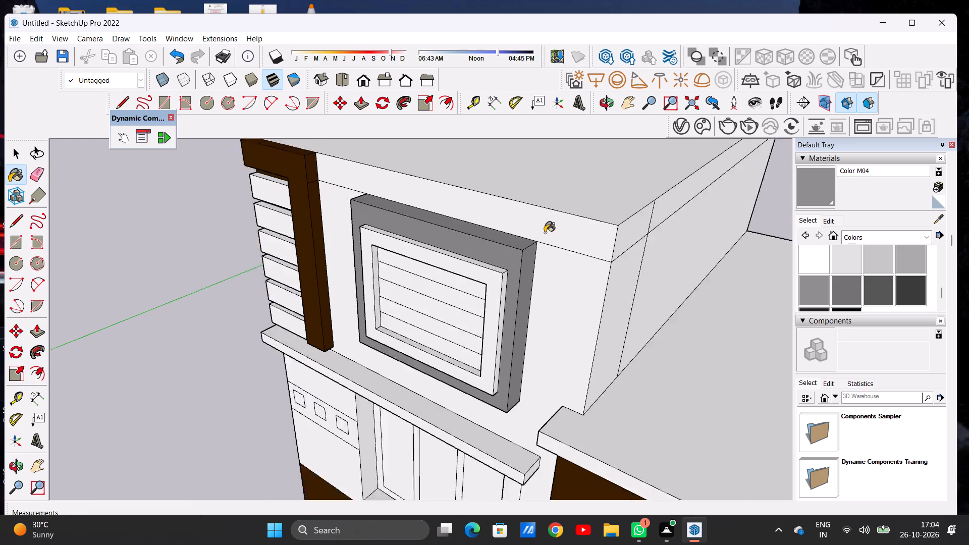
{"action": "scroll", "coordinate": [545, 233], "scroll_direction": "down", "scroll_amount": 9}
{"action": "middle_click_drag", "start_coordinate": [463, 250], "coordinate": [677, 211]}
{"action": "scroll", "coordinate": [447, 233], "scroll_direction": "down", "scroll_amount": 1}
{"action": "scroll", "coordinate": [445, 235], "scroll_direction": "up", "scroll_amount": 5}
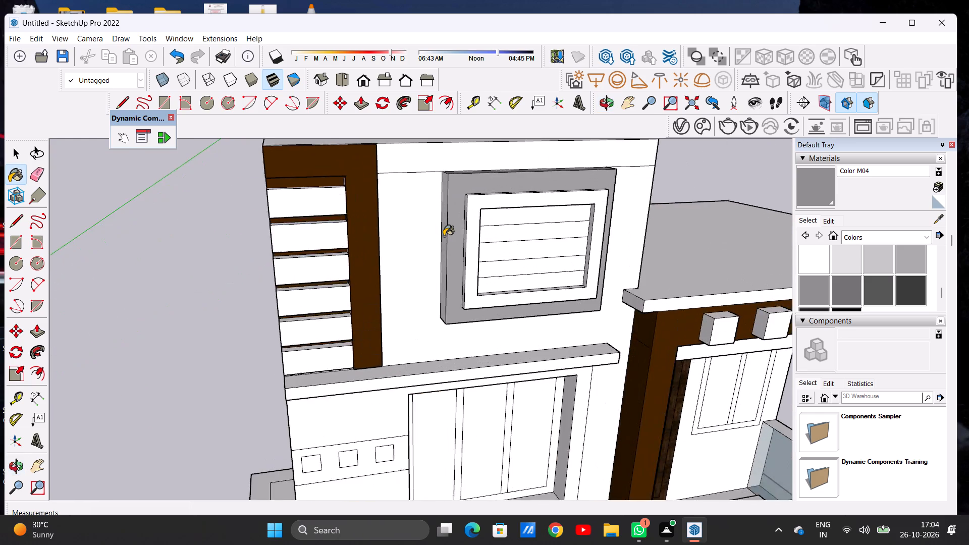
{"action": "scroll", "coordinate": [444, 236], "scroll_direction": "up", "scroll_amount": 6}
{"action": "scroll", "coordinate": [445, 236], "scroll_direction": "down", "scroll_amount": 1}
{"action": "scroll", "coordinate": [445, 236], "scroll_direction": "up", "scroll_amount": 7}
{"action": "left_click", "coordinate": [450, 236]}
{"action": "scroll", "coordinate": [444, 241], "scroll_direction": "up", "scroll_amount": 1}
{"action": "scroll", "coordinate": [444, 242], "scroll_direction": "down", "scroll_amount": 14}
{"action": "scroll", "coordinate": [448, 280], "scroll_direction": "up", "scroll_amount": 1}
{"action": "scroll", "coordinate": [451, 306], "scroll_direction": "down", "scroll_amount": 2}
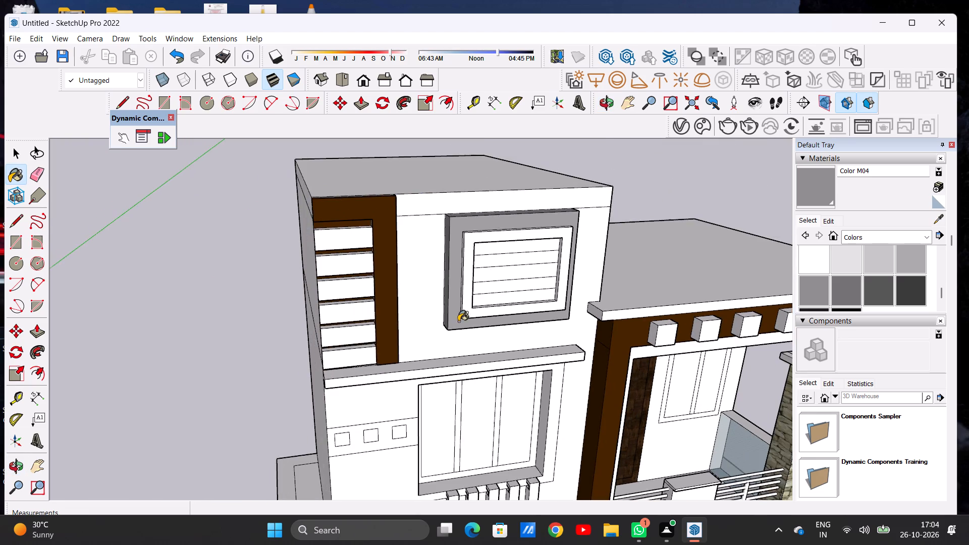
{"action": "middle_click_drag", "start_coordinate": [493, 352], "coordinate": [497, 259]}
{"action": "scroll", "coordinate": [475, 283], "scroll_direction": "up", "scroll_amount": 8}
{"action": "middle_click_drag", "start_coordinate": [463, 279], "coordinate": [463, 245]}
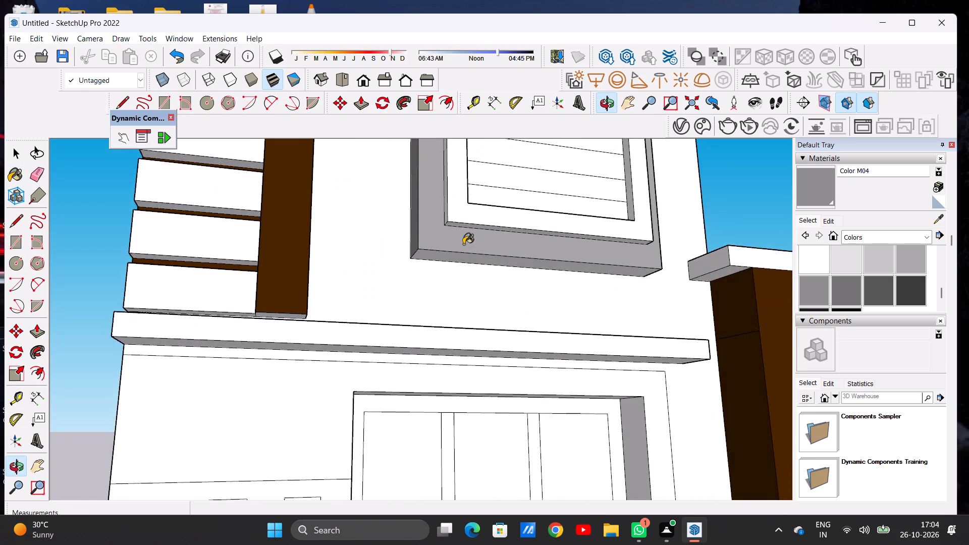
{"action": "scroll", "coordinate": [463, 256], "scroll_direction": "up", "scroll_amount": 11}
{"action": "left_click", "coordinate": [463, 256]}
Examine the upper window's grey outer frame from both sides and from the front.
{"action": "scroll", "coordinate": [462, 261], "scroll_direction": "down", "scroll_amount": 18}
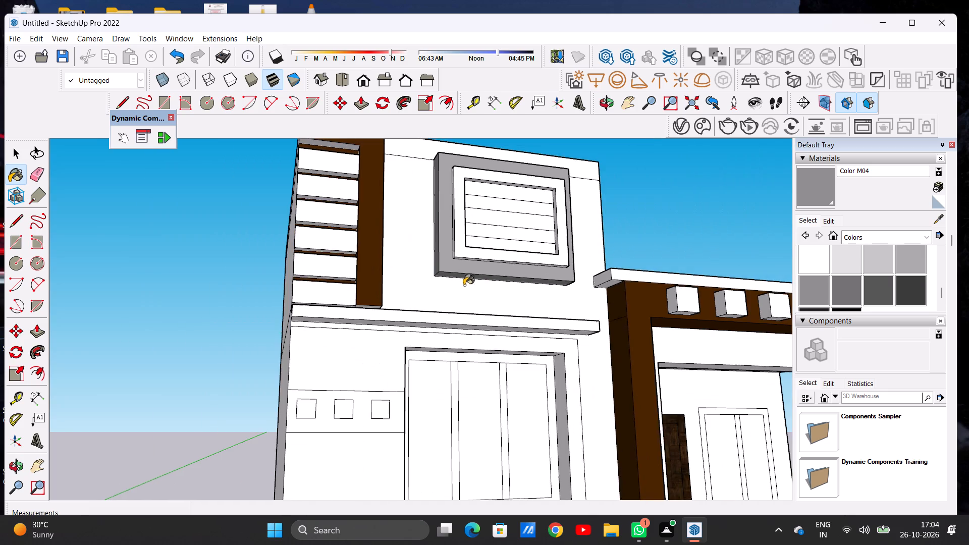
{"action": "scroll", "coordinate": [464, 285], "scroll_direction": "down", "scroll_amount": 1}
{"action": "middle_click_drag", "start_coordinate": [510, 259], "coordinate": [414, 330]}
{"action": "middle_click_drag", "start_coordinate": [605, 199], "coordinate": [462, 215]}
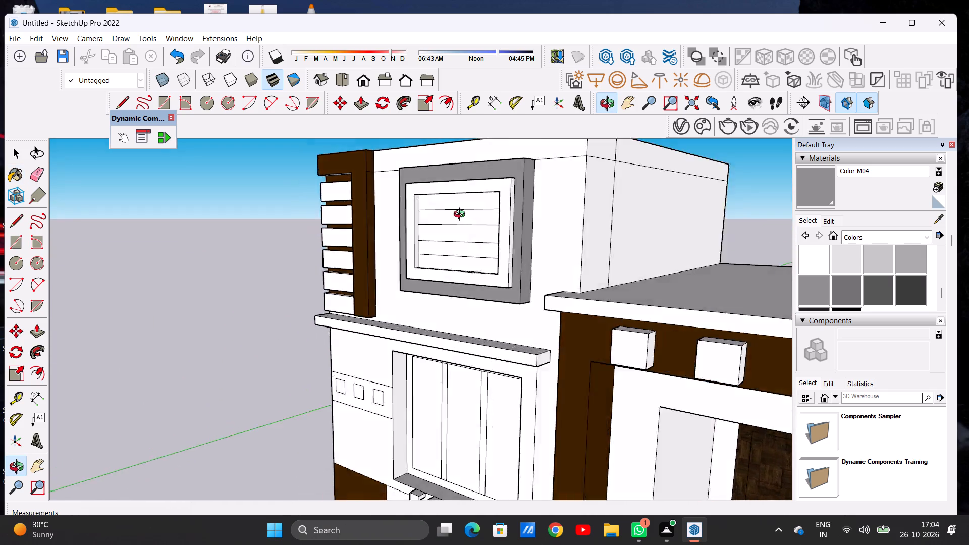
{"action": "middle_click_drag", "start_coordinate": [462, 215], "coordinate": [613, 226]}
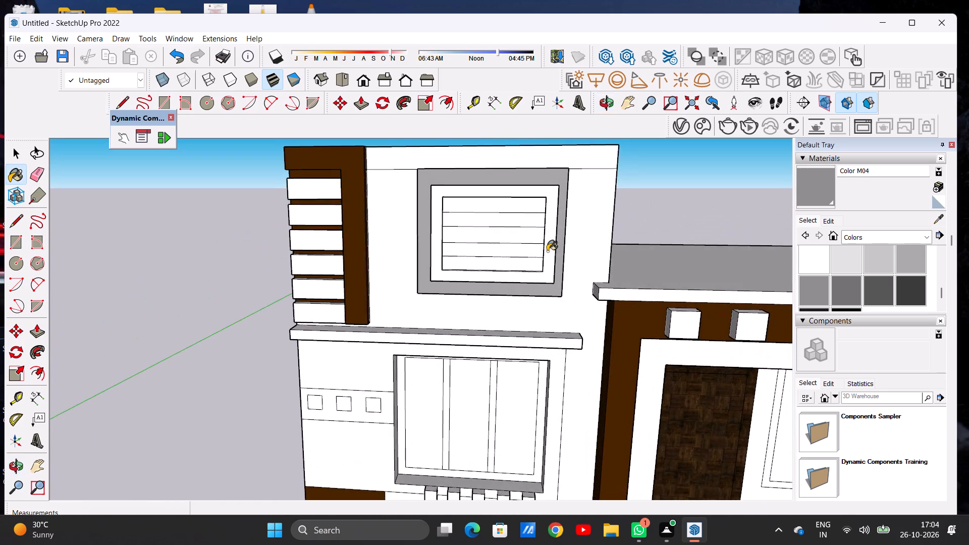
{"action": "scroll", "coordinate": [497, 272], "scroll_direction": "down", "scroll_amount": 6}
{"action": "scroll", "coordinate": [510, 245], "scroll_direction": "up", "scroll_amount": 3}
{"action": "scroll", "coordinate": [512, 238], "scroll_direction": "down", "scroll_amount": 1}
{"action": "scroll", "coordinate": [512, 238], "scroll_direction": "up", "scroll_amount": 1}
{"action": "scroll", "coordinate": [512, 238], "scroll_direction": "down", "scroll_amount": 1}
{"action": "scroll", "coordinate": [512, 238], "scroll_direction": "up", "scroll_amount": 6}
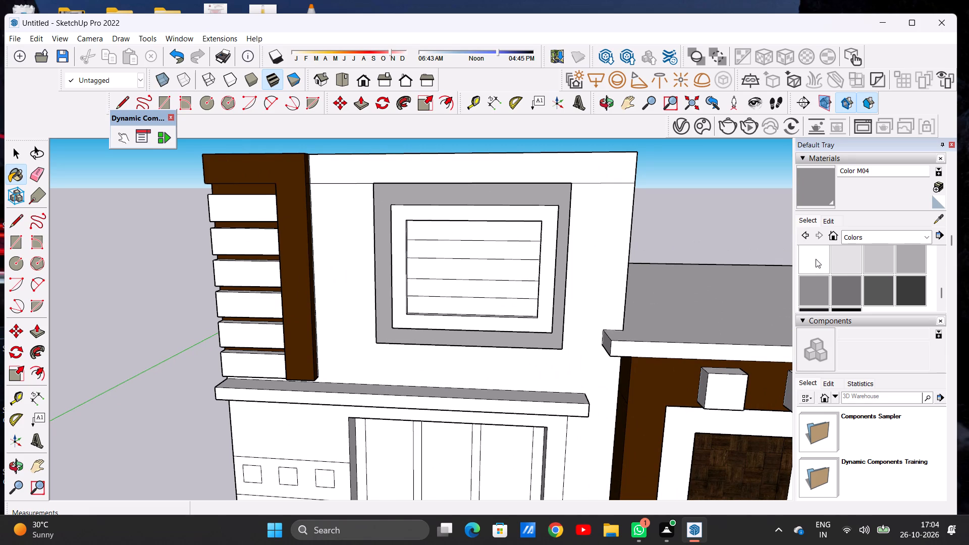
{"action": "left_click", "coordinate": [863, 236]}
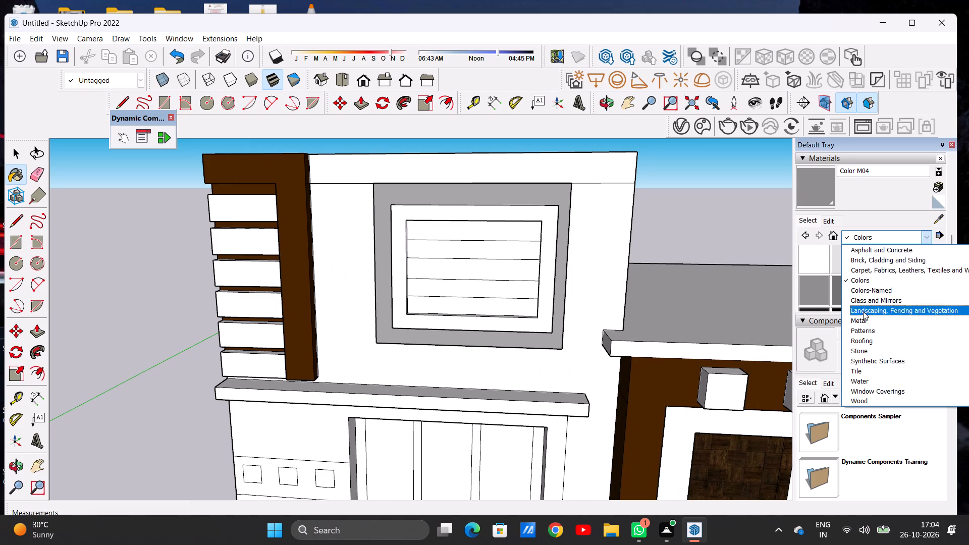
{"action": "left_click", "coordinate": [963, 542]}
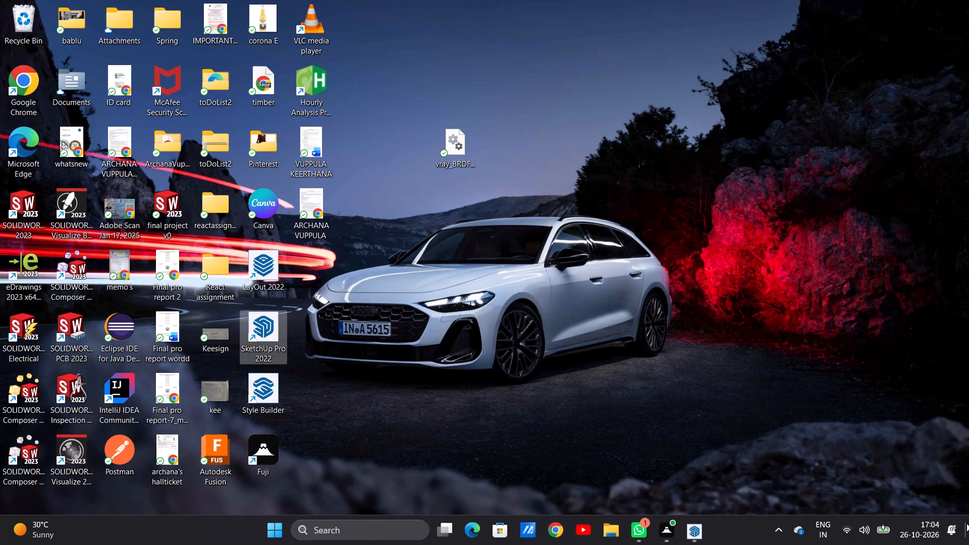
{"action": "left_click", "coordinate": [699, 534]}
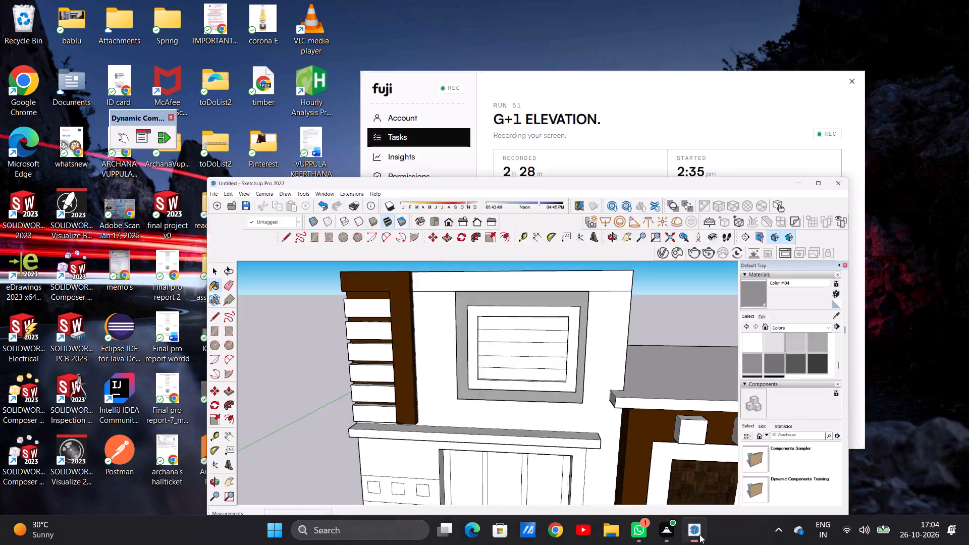
Look through the Window Coverings material collection for a finish for the upper louvred window.
{"action": "scroll", "coordinate": [579, 368], "scroll_direction": "down", "scroll_amount": 9}
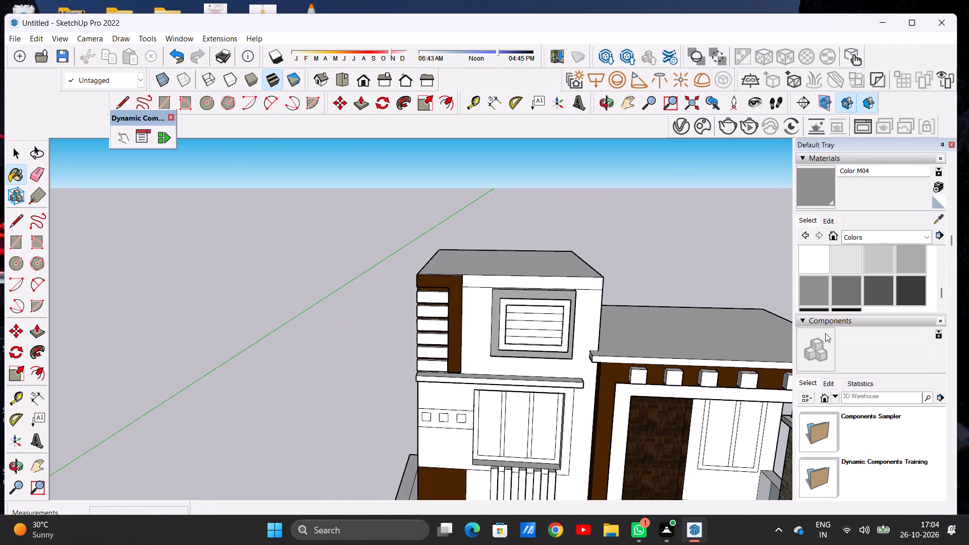
{"action": "scroll", "coordinate": [865, 281], "scroll_direction": "down", "scroll_amount": 2}
{"action": "scroll", "coordinate": [863, 268], "scroll_direction": "up", "scroll_amount": 4}
{"action": "left_click", "coordinate": [871, 238]}
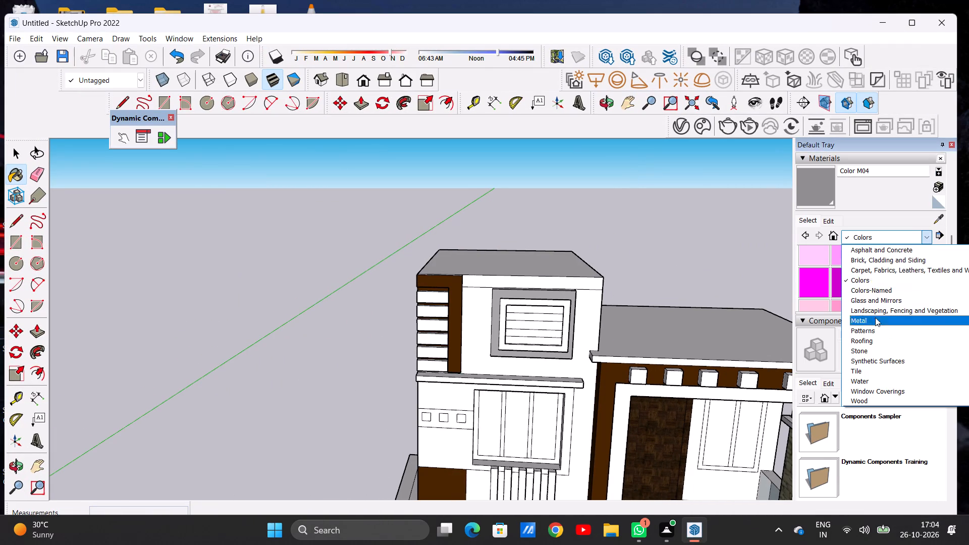
{"action": "left_click", "coordinate": [860, 389]}
{"action": "scroll", "coordinate": [862, 281], "scroll_direction": "down", "scroll_amount": 1}
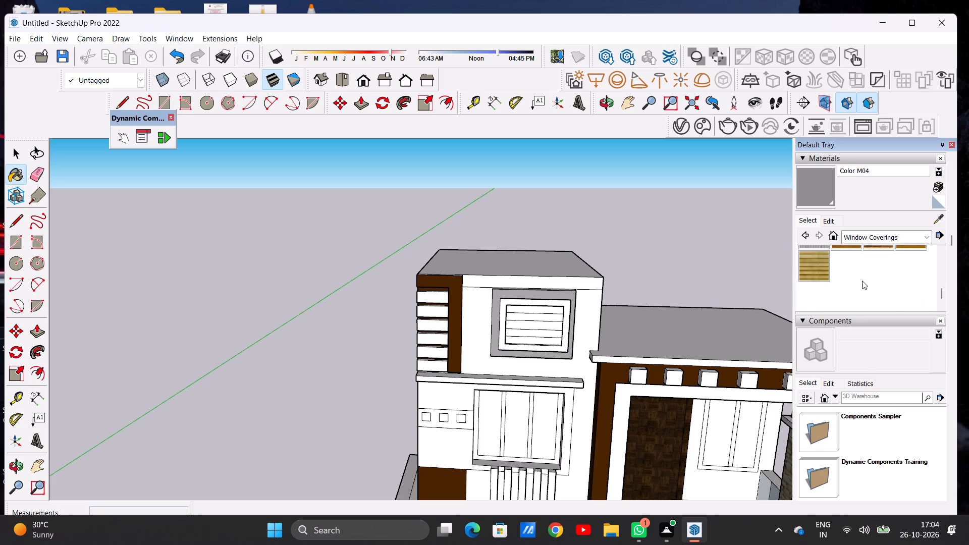
{"action": "scroll", "coordinate": [860, 274], "scroll_direction": "up", "scroll_amount": 1}
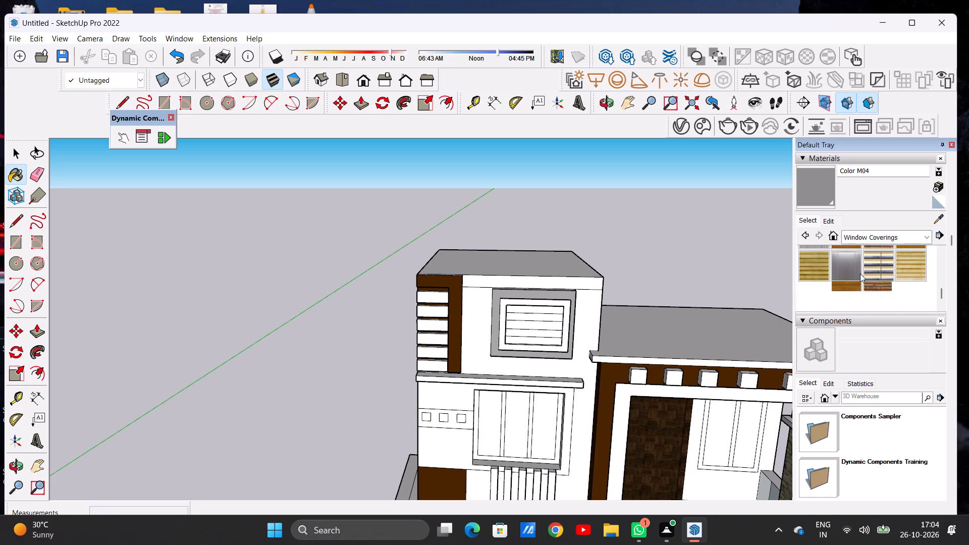
Paint all five slats of the upper louvred window with Siding Rusty Metal from the Brick, Cladding and Siding collection.
{"action": "left_click", "coordinate": [866, 237]}
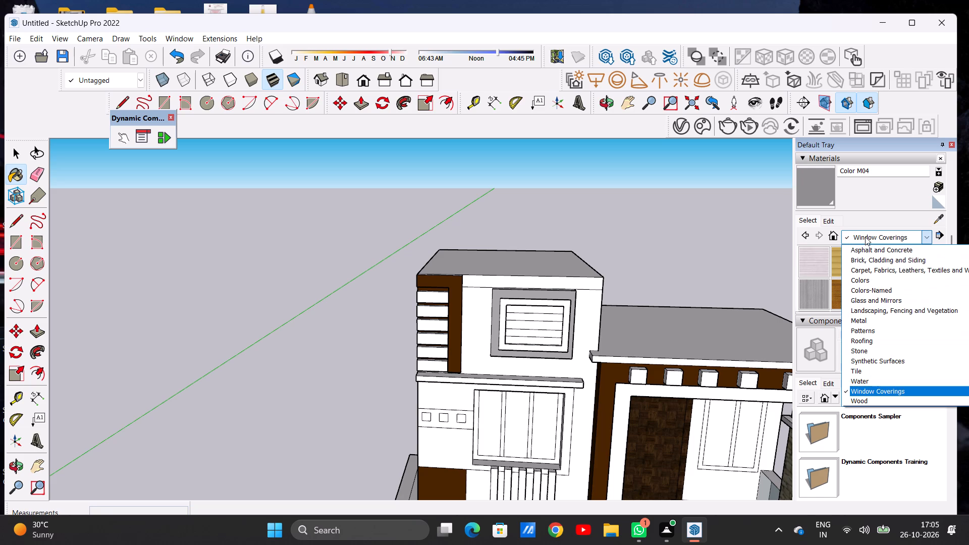
{"action": "left_click", "coordinate": [863, 260]}
{"action": "scroll", "coordinate": [859, 265], "scroll_direction": "down", "scroll_amount": 2}
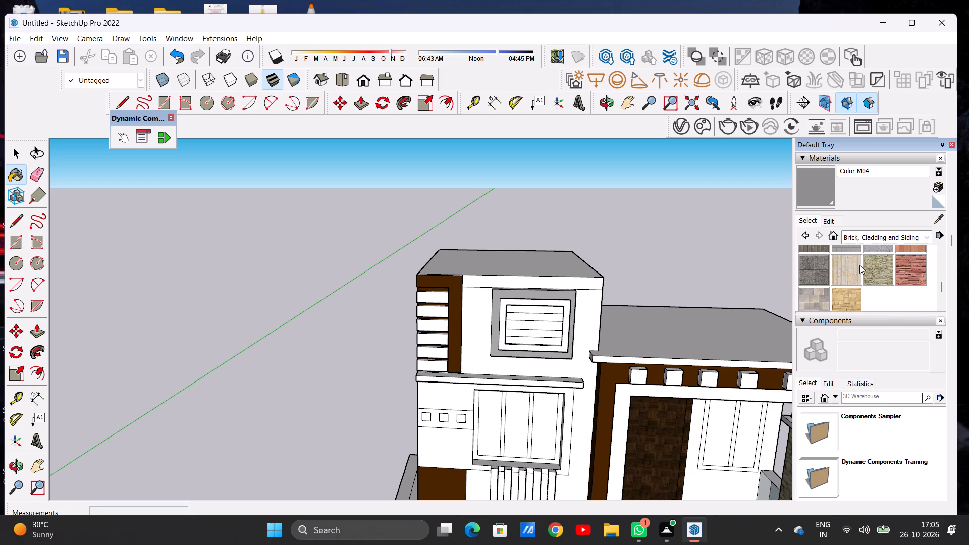
{"action": "scroll", "coordinate": [859, 265], "scroll_direction": "down", "scroll_amount": 1}
{"action": "scroll", "coordinate": [859, 265], "scroll_direction": "up", "scroll_amount": 1}
{"action": "left_click", "coordinate": [840, 289]}
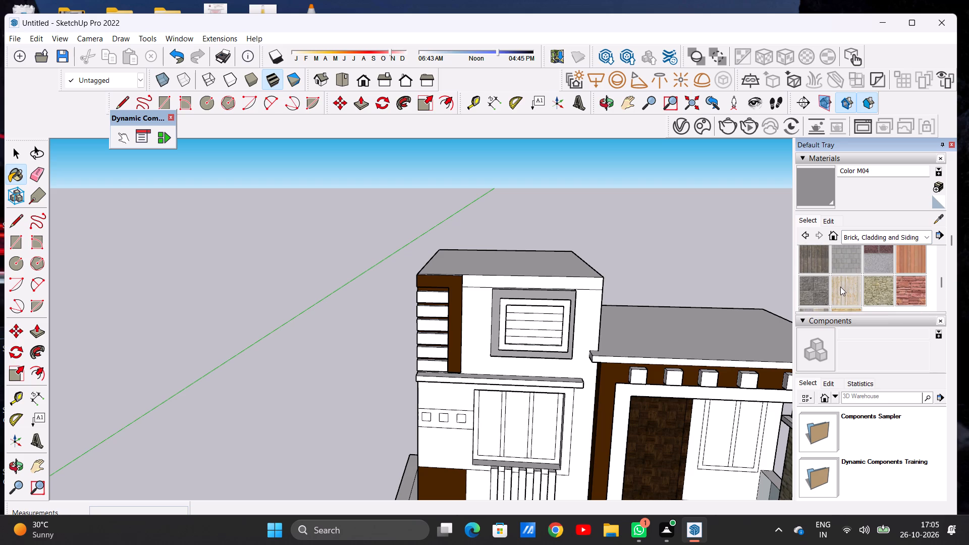
{"action": "scroll", "coordinate": [528, 334], "scroll_direction": "up", "scroll_amount": 12}
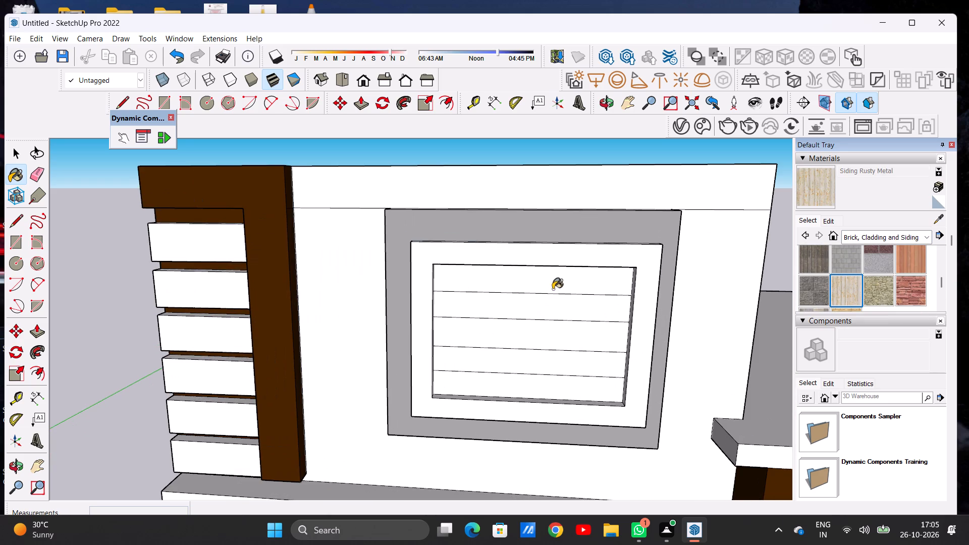
{"action": "left_click", "coordinate": [553, 289]}
{"action": "left_click", "coordinate": [555, 303]}
{"action": "left_click", "coordinate": [553, 333]}
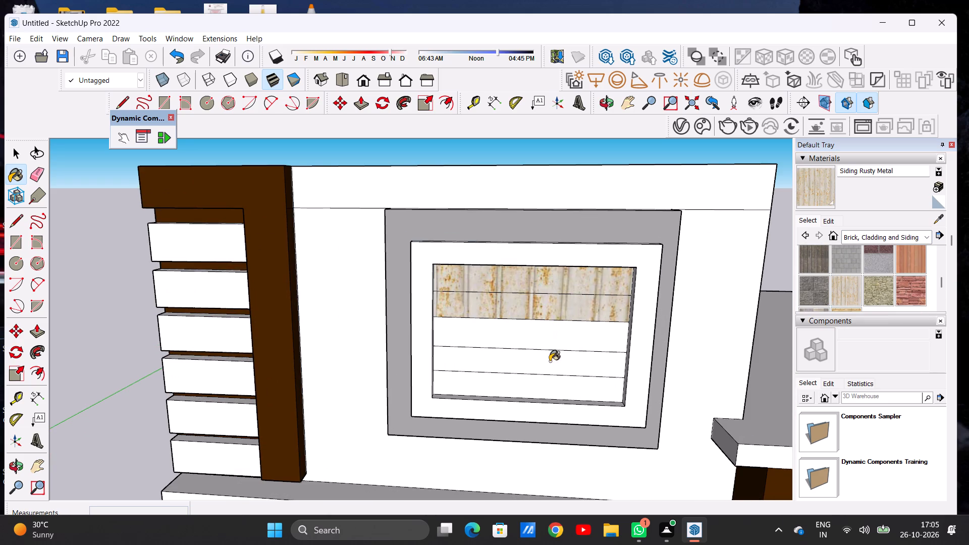
{"action": "left_click", "coordinate": [550, 361]}
{"action": "left_click", "coordinate": [546, 379]}
{"action": "scroll", "coordinate": [537, 360], "scroll_direction": "down", "scroll_amount": 5}
{"action": "scroll", "coordinate": [480, 346], "scroll_direction": "down", "scroll_amount": 2}
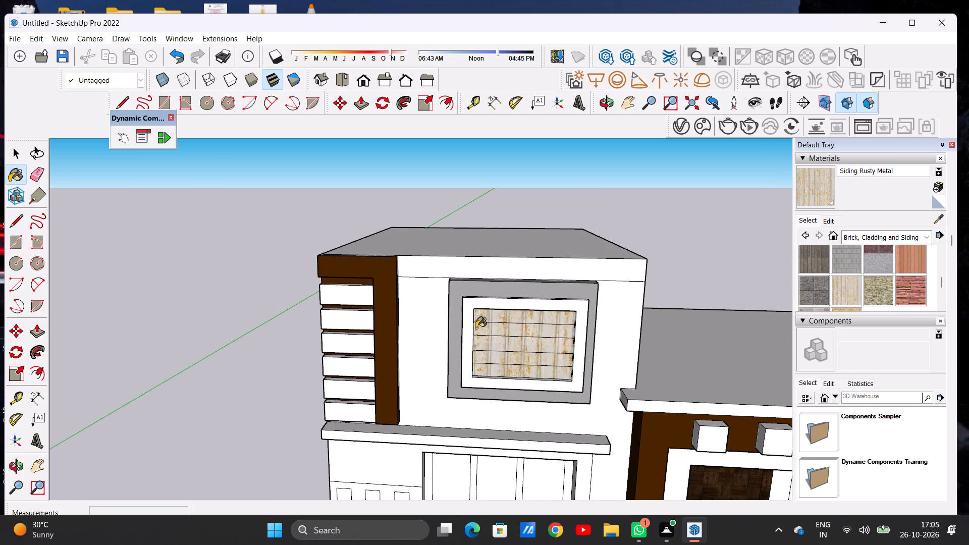
{"action": "scroll", "coordinate": [489, 304], "scroll_direction": "down", "scroll_amount": 3}
{"action": "scroll", "coordinate": [526, 330], "scroll_direction": "up", "scroll_amount": 7}
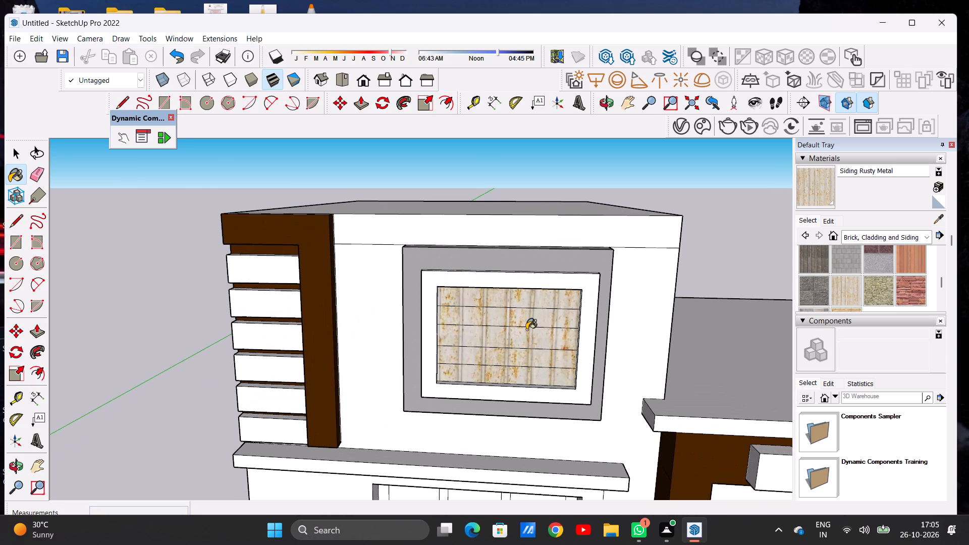
{"action": "key", "text": "space"}
Paint the top band of the upper block, front face and both side segments towards the lower roof, with Wood Veneer 02 from the Wood collection.
{"action": "scroll", "coordinate": [444, 299], "scroll_direction": "down", "scroll_amount": 3}
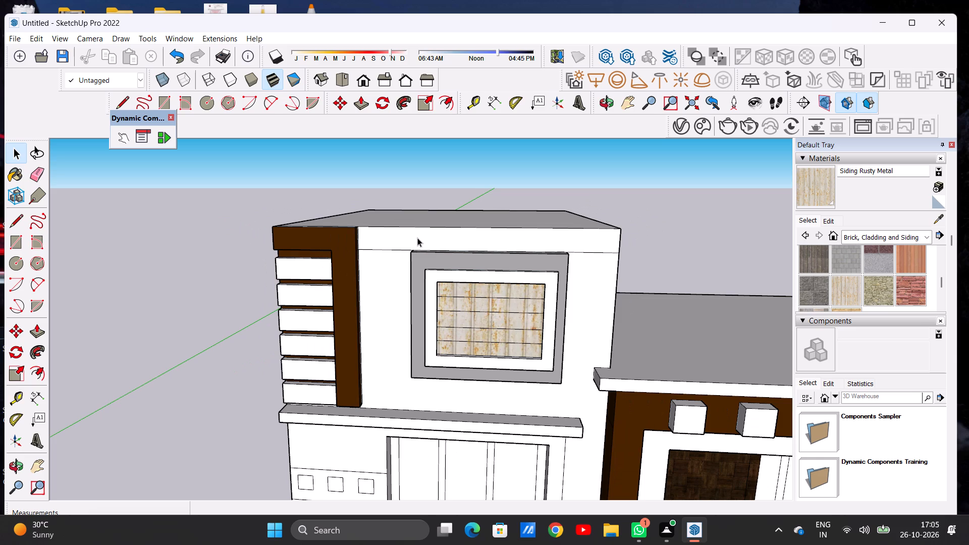
{"action": "scroll", "coordinate": [417, 238], "scroll_direction": "down", "scroll_amount": 5}
{"action": "scroll", "coordinate": [501, 233], "scroll_direction": "up", "scroll_amount": 2}
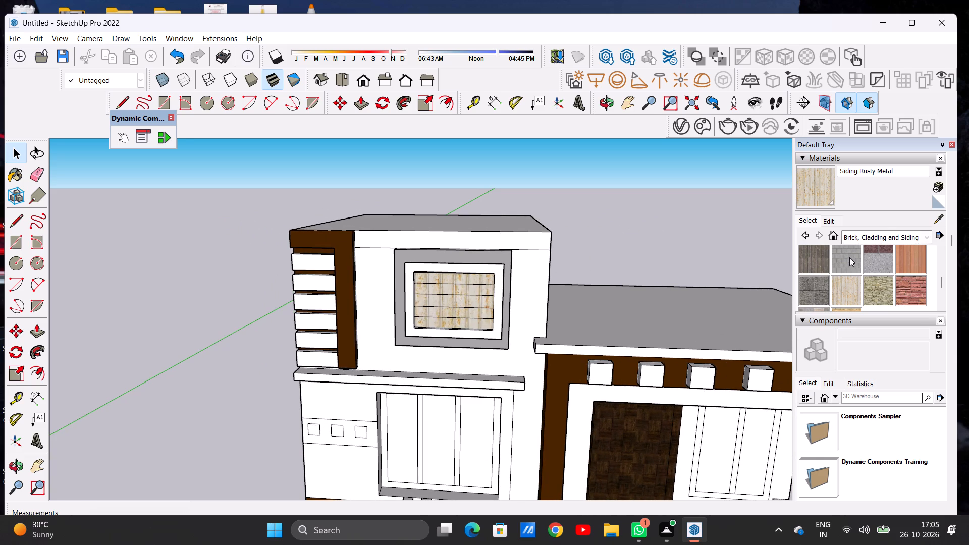
{"action": "left_click", "coordinate": [857, 238]}
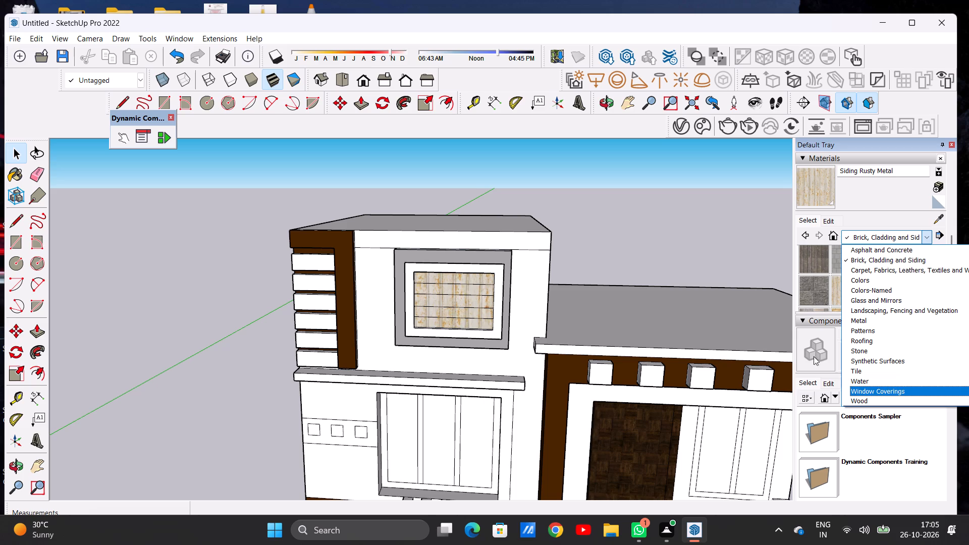
{"action": "left_click", "coordinate": [908, 402]}
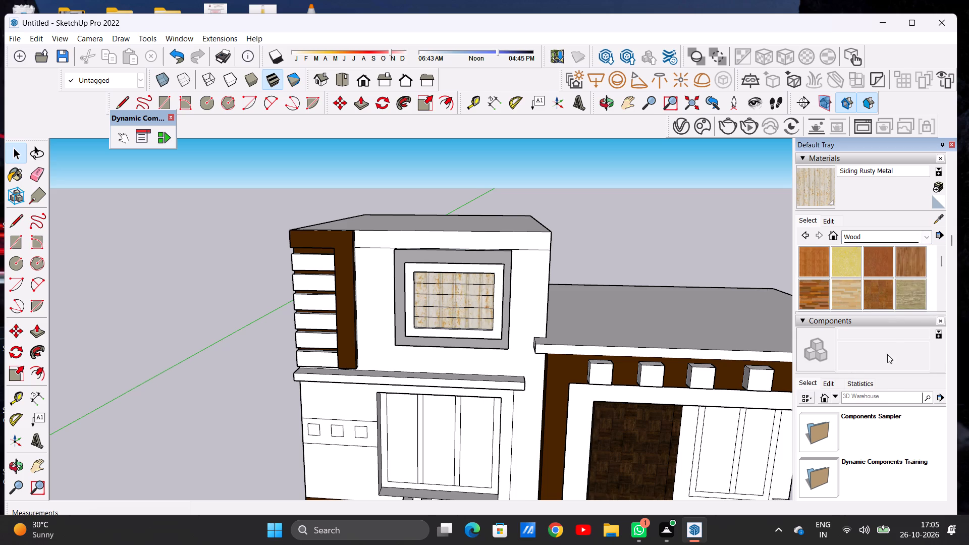
{"action": "scroll", "coordinate": [892, 275], "scroll_direction": "down", "scroll_amount": 2}
{"action": "left_click", "coordinate": [911, 266]}
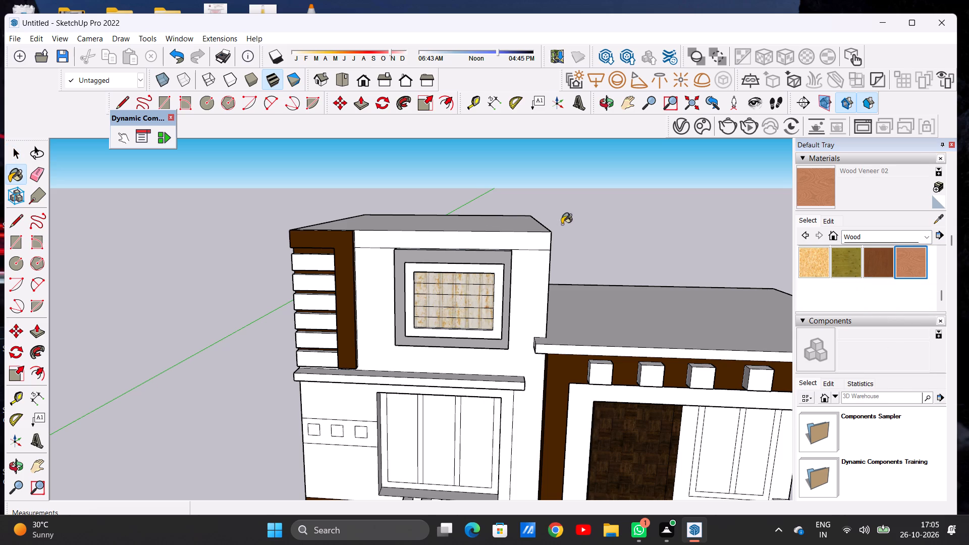
{"action": "scroll", "coordinate": [475, 238], "scroll_direction": "up", "scroll_amount": 4}
{"action": "left_click", "coordinate": [474, 243]}
{"action": "scroll", "coordinate": [463, 237], "scroll_direction": "down", "scroll_amount": 3}
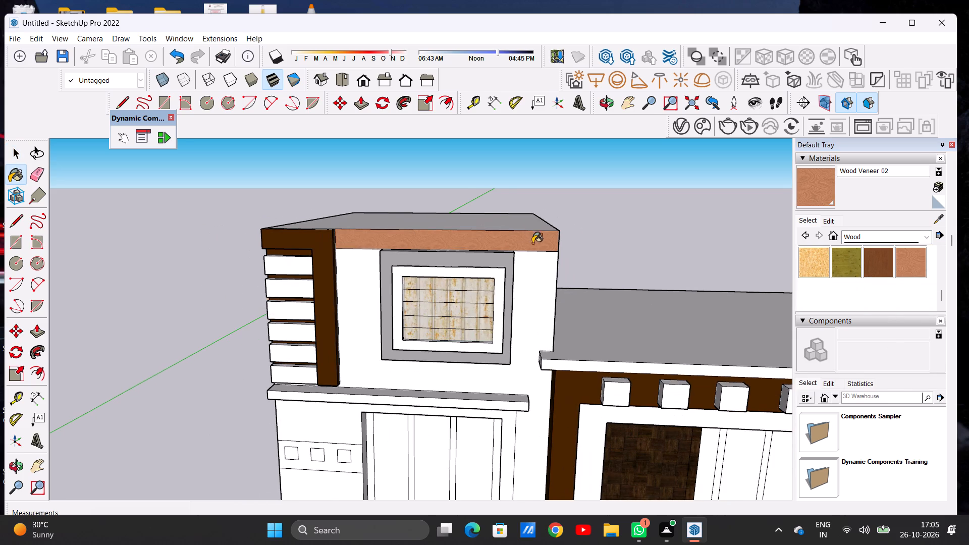
{"action": "middle_click_drag", "start_coordinate": [532, 244], "coordinate": [389, 238]}
{"action": "scroll", "coordinate": [547, 244], "scroll_direction": "up", "scroll_amount": 7}
{"action": "left_click", "coordinate": [506, 246]}
{"action": "left_click", "coordinate": [554, 242]}
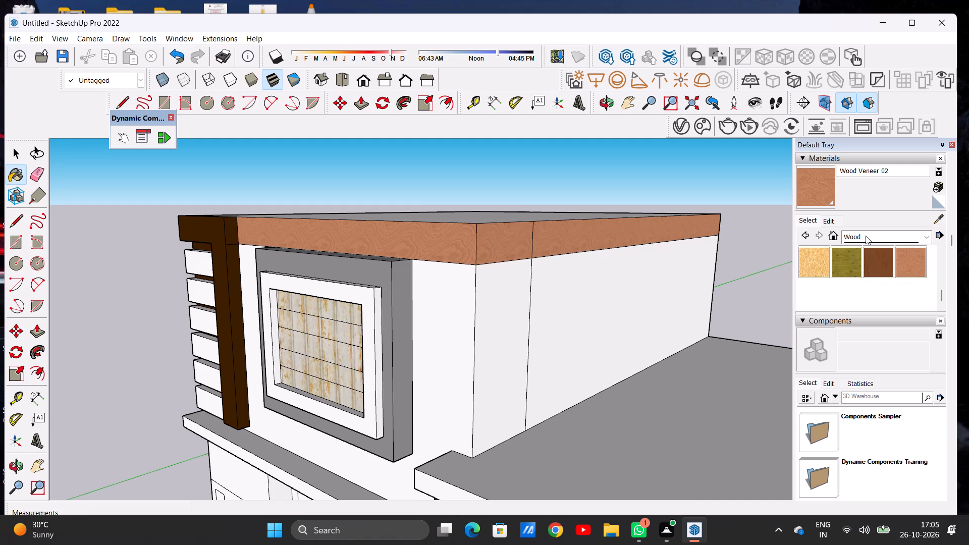
Darken the Wood Veneer 02 material to a deep brown by lowering its colour brightness.
{"action": "left_click", "coordinate": [824, 220]}
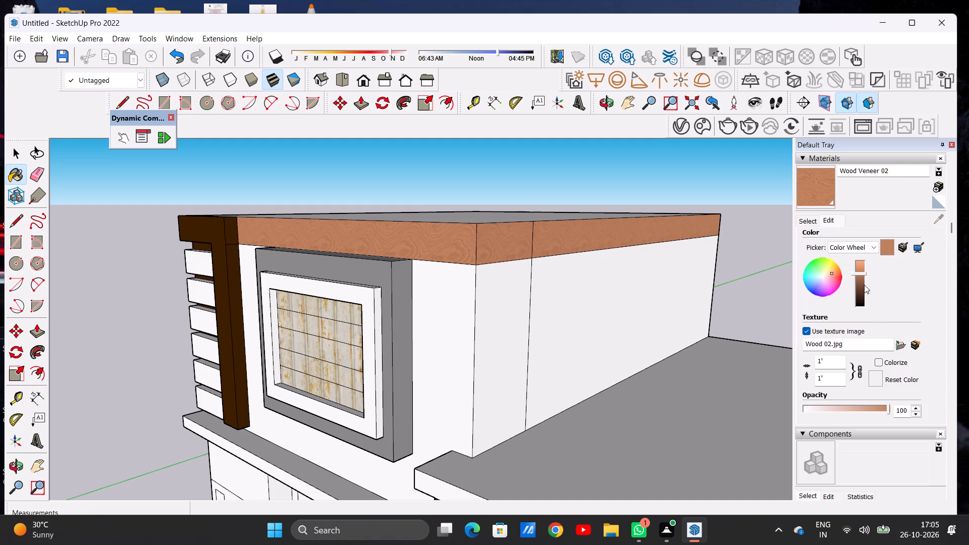
{"action": "left_click", "coordinate": [857, 289]}
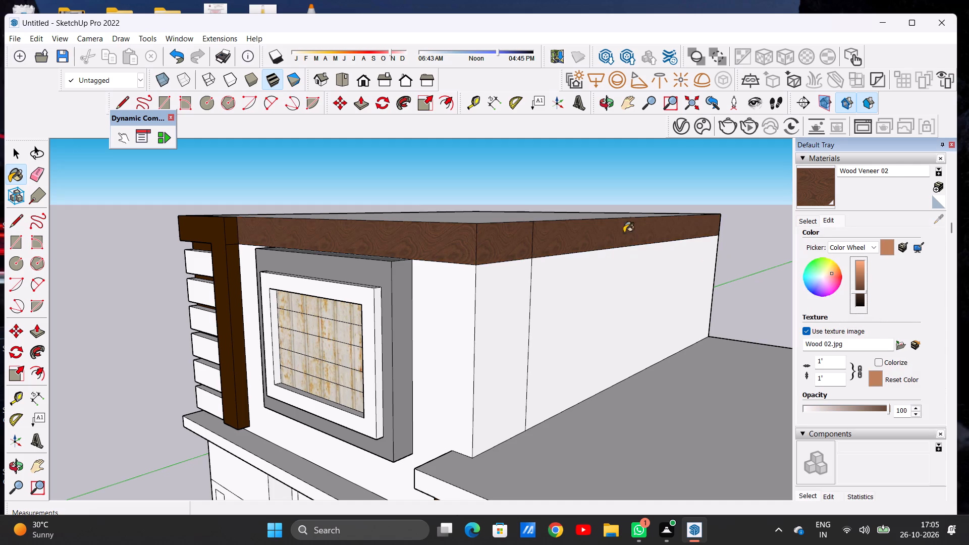
Paint the rear face of the upper block's top band with the darkened Wood Veneer 02.
{"action": "scroll", "coordinate": [609, 219], "scroll_direction": "down", "scroll_amount": 8}
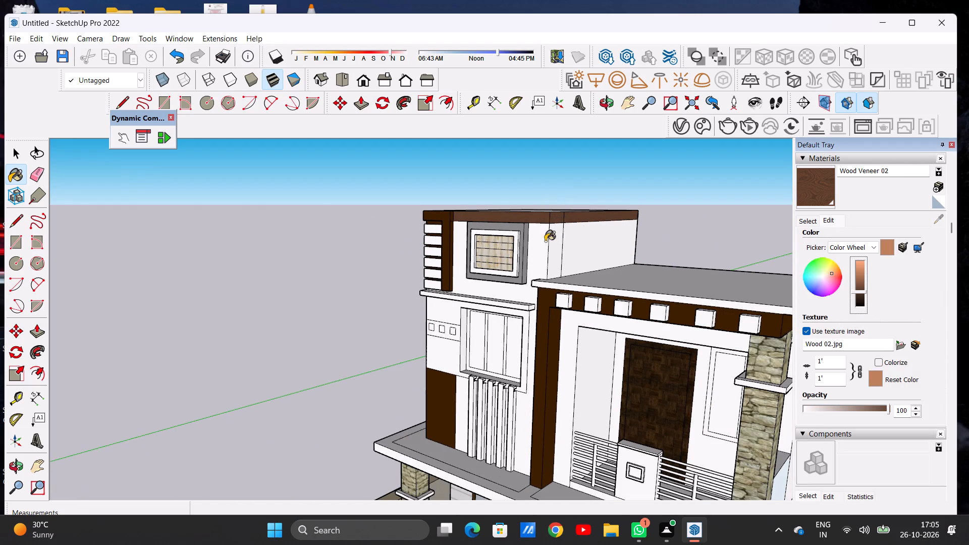
{"action": "middle_click_drag", "start_coordinate": [541, 242], "coordinate": [390, 256]}
{"action": "middle_click_drag", "start_coordinate": [658, 247], "coordinate": [432, 241]}
{"action": "scroll", "coordinate": [490, 205], "scroll_direction": "down", "scroll_amount": 8}
{"action": "scroll", "coordinate": [550, 229], "scroll_direction": "up", "scroll_amount": 2}
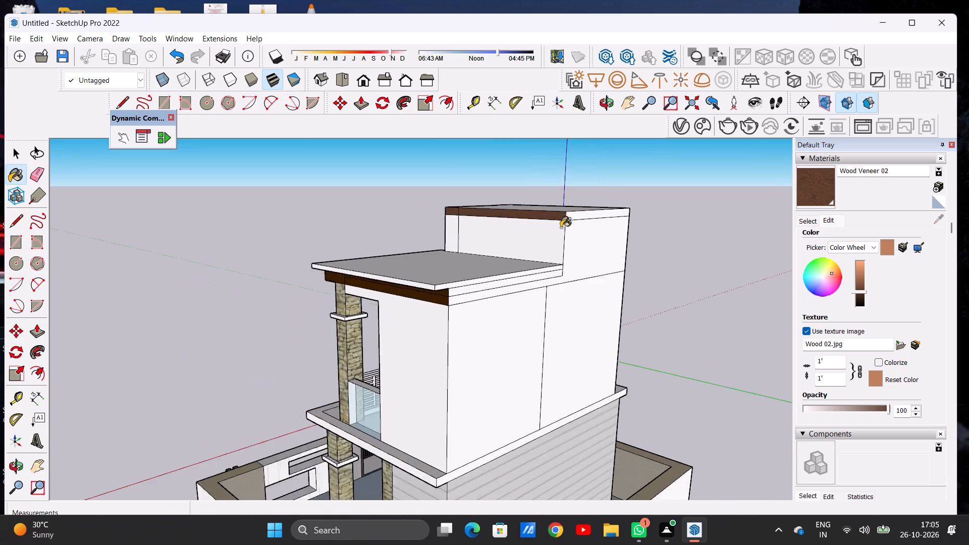
{"action": "scroll", "coordinate": [561, 228], "scroll_direction": "up", "scroll_amount": 2}
{"action": "scroll", "coordinate": [560, 226], "scroll_direction": "down", "scroll_amount": 1}
{"action": "scroll", "coordinate": [559, 226], "scroll_direction": "up", "scroll_amount": 11}
{"action": "left_click", "coordinate": [598, 207]}
{"action": "scroll", "coordinate": [553, 235], "scroll_direction": "down", "scroll_amount": 4}
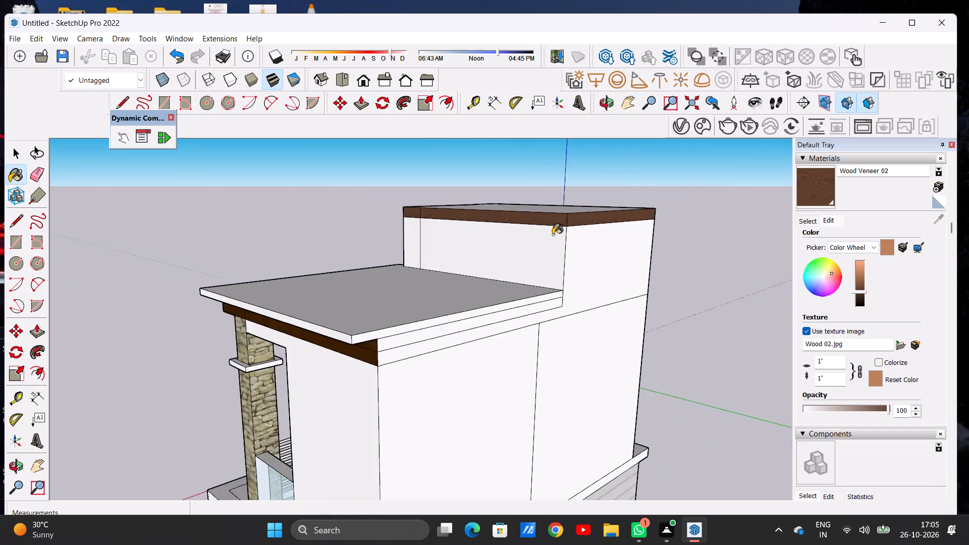
Paint the top band's remaining side face, opposite the lower roof, with the darkened Wood Veneer 02.
{"action": "scroll", "coordinate": [553, 235], "scroll_direction": "down", "scroll_amount": 10}
{"action": "middle_click_drag", "start_coordinate": [614, 231], "coordinate": [380, 249]}
{"action": "scroll", "coordinate": [473, 257], "scroll_direction": "up", "scroll_amount": 6}
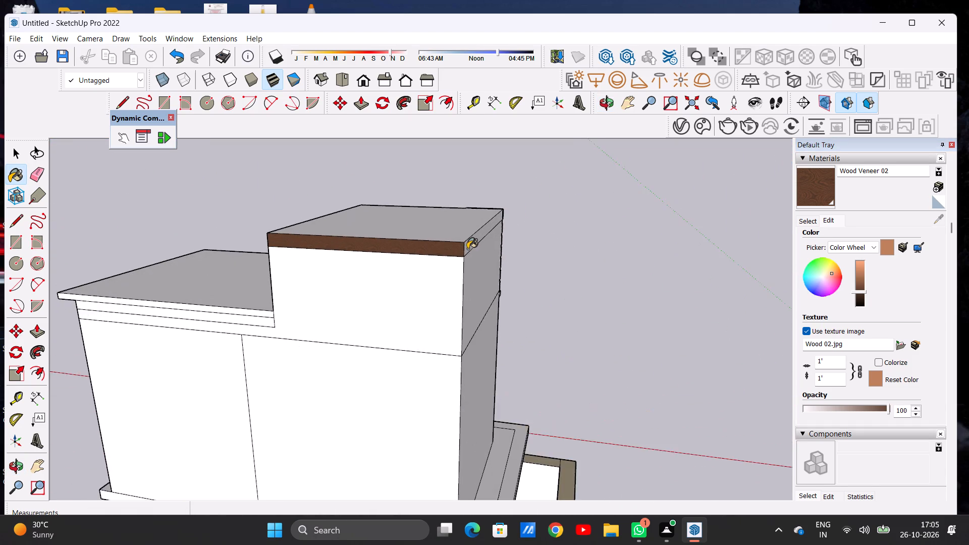
{"action": "scroll", "coordinate": [467, 249], "scroll_direction": "up", "scroll_amount": 6}
{"action": "left_click", "coordinate": [466, 246]}
{"action": "scroll", "coordinate": [466, 248], "scroll_direction": "down", "scroll_amount": 18}
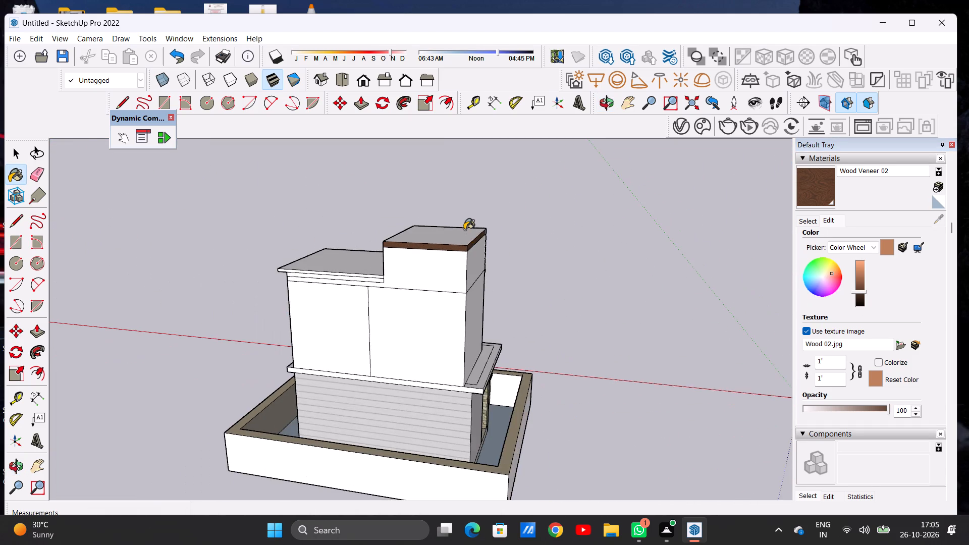
Paint the flat roof surface of the upper block with the darkened Wood Veneer 02.
{"action": "scroll", "coordinate": [464, 230], "scroll_direction": "up", "scroll_amount": 7}
{"action": "scroll", "coordinate": [464, 229], "scroll_direction": "down", "scroll_amount": 1}
{"action": "scroll", "coordinate": [464, 229], "scroll_direction": "up", "scroll_amount": 3}
{"action": "left_click", "coordinate": [458, 267]}
{"action": "scroll", "coordinate": [468, 258], "scroll_direction": "down", "scroll_amount": 9}
{"action": "scroll", "coordinate": [471, 257], "scroll_direction": "up", "scroll_amount": 1}
{"action": "scroll", "coordinate": [471, 257], "scroll_direction": "down", "scroll_amount": 5}
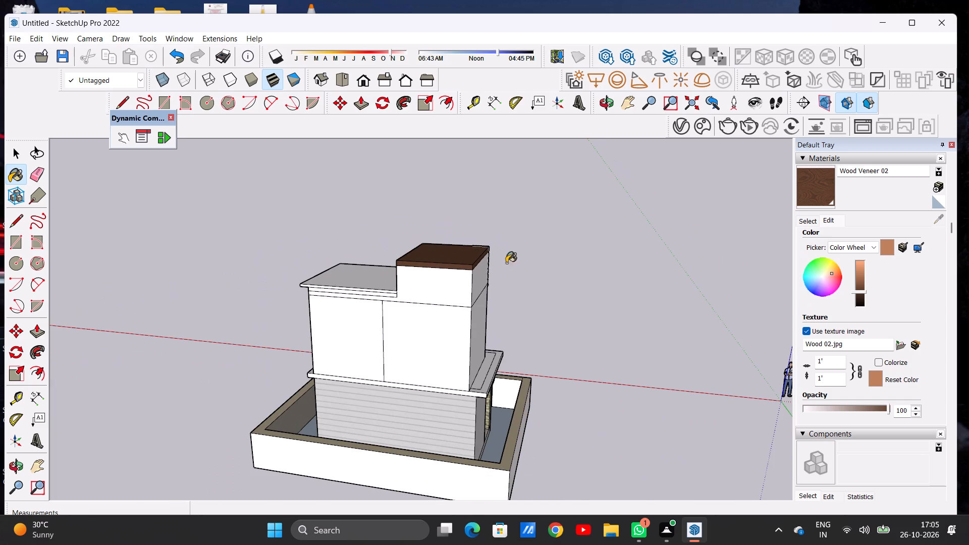
Examine the house's front elevation from above and at eye level to review the applied materials.
{"action": "left_click", "coordinate": [364, 82]}
{"action": "scroll", "coordinate": [392, 180], "scroll_direction": "down", "scroll_amount": 5}
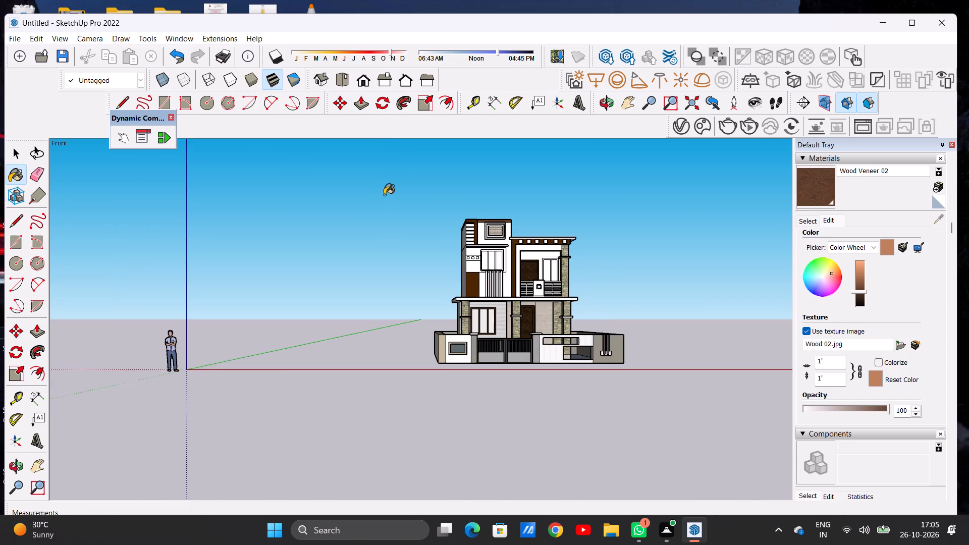
{"action": "scroll", "coordinate": [447, 213], "scroll_direction": "up", "scroll_amount": 7}
{"action": "middle_click_drag", "start_coordinate": [497, 225], "coordinate": [480, 302]}
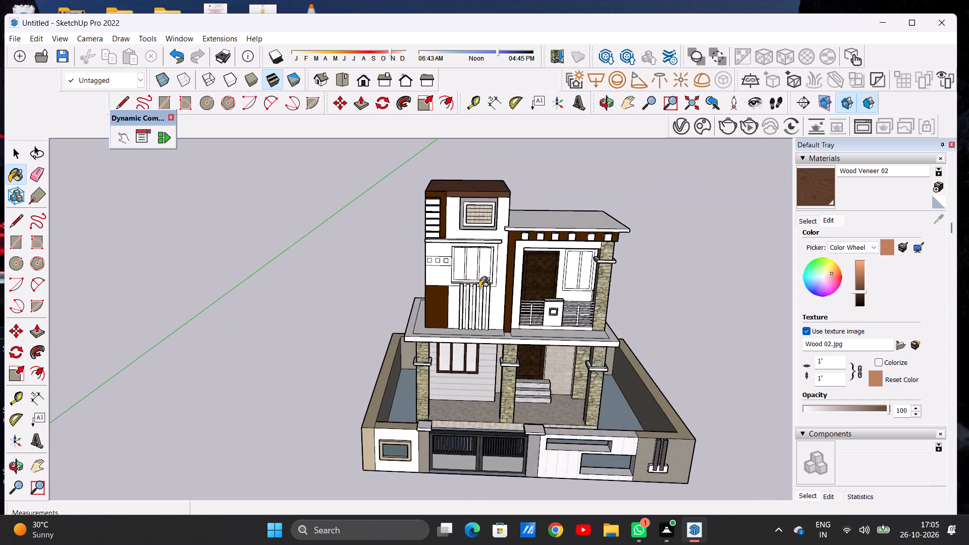
{"action": "scroll", "coordinate": [495, 238], "scroll_direction": "up", "scroll_amount": 5}
{"action": "key", "text": "space"}
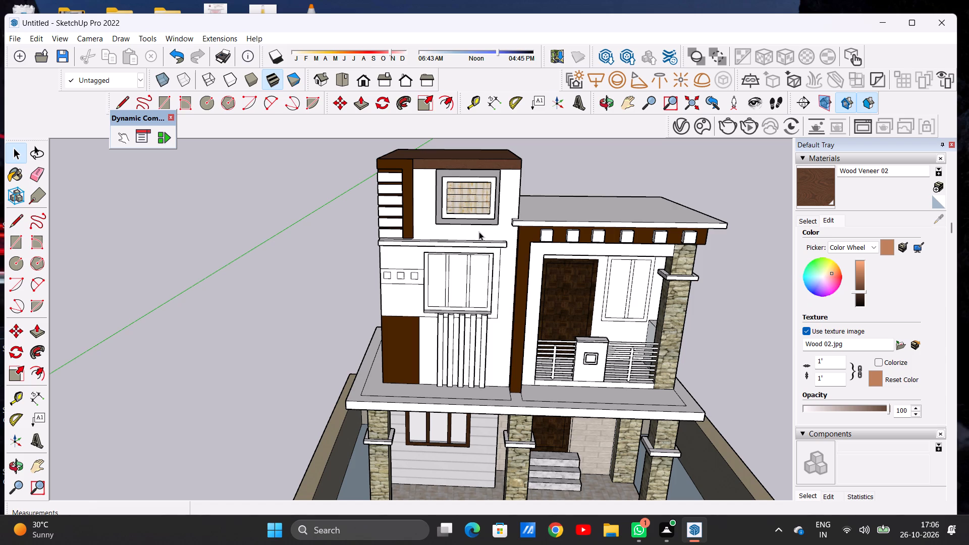
{"action": "scroll", "coordinate": [0, 0], "scroll_direction": "down", "scroll_amount": 4}
{"action": "scroll", "coordinate": [818, 425], "scroll_direction": "down", "scroll_amount": 1}
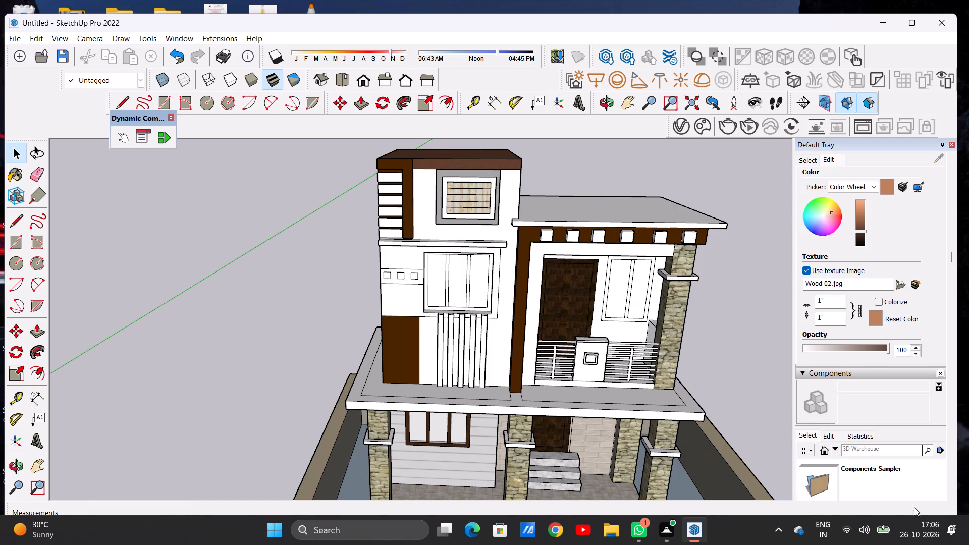
{"action": "scroll", "coordinate": [484, 293], "scroll_direction": "down", "scroll_amount": 6}
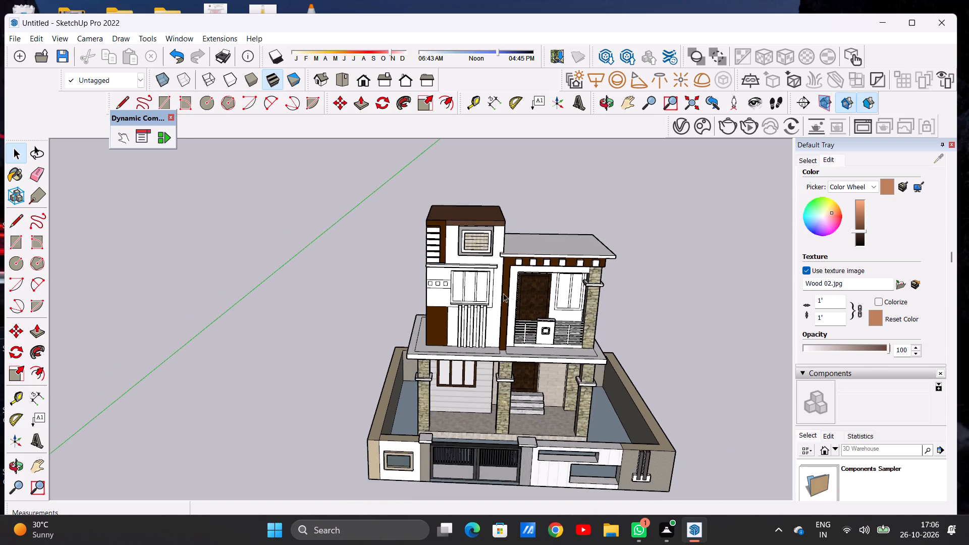
{"action": "scroll", "coordinate": [533, 276], "scroll_direction": "up", "scroll_amount": 4}
{"action": "middle_click_drag", "start_coordinate": [582, 318], "coordinate": [582, 248]}
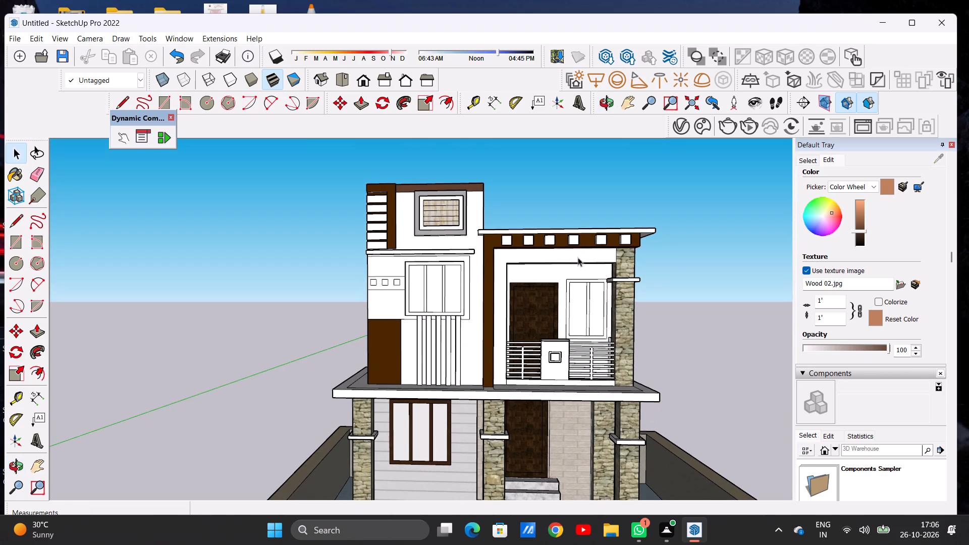
Paint the balcony window's outer frame and central mullion with Wood Veneer 02.
{"action": "scroll", "coordinate": [599, 307], "scroll_direction": "up", "scroll_amount": 6}
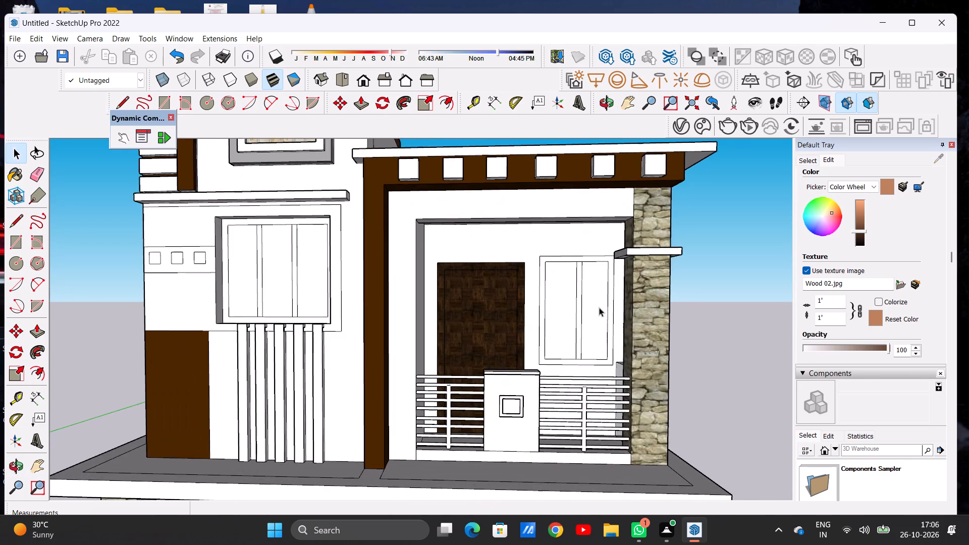
{"action": "scroll", "coordinate": [599, 307], "scroll_direction": "up", "scroll_amount": 4}
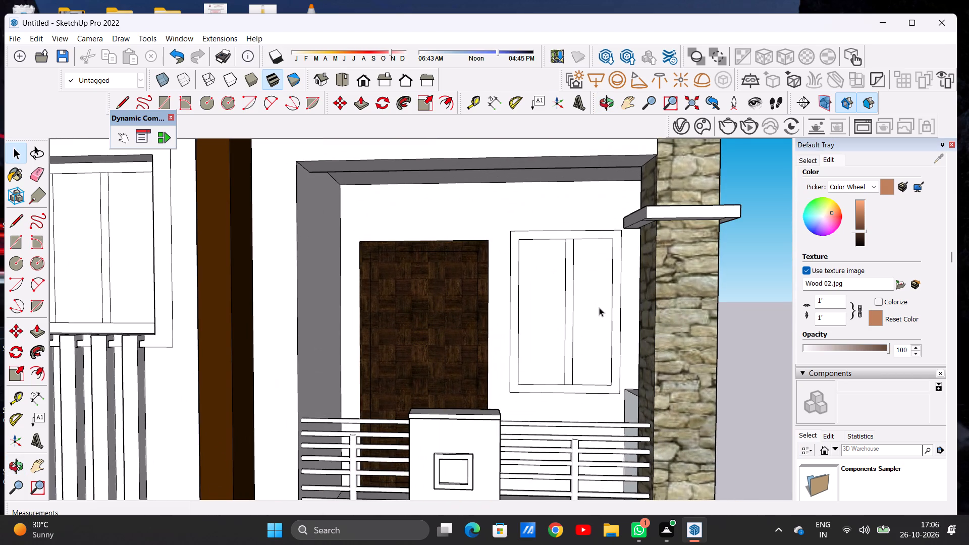
{"action": "scroll", "coordinate": [599, 307], "scroll_direction": "up", "scroll_amount": 1}
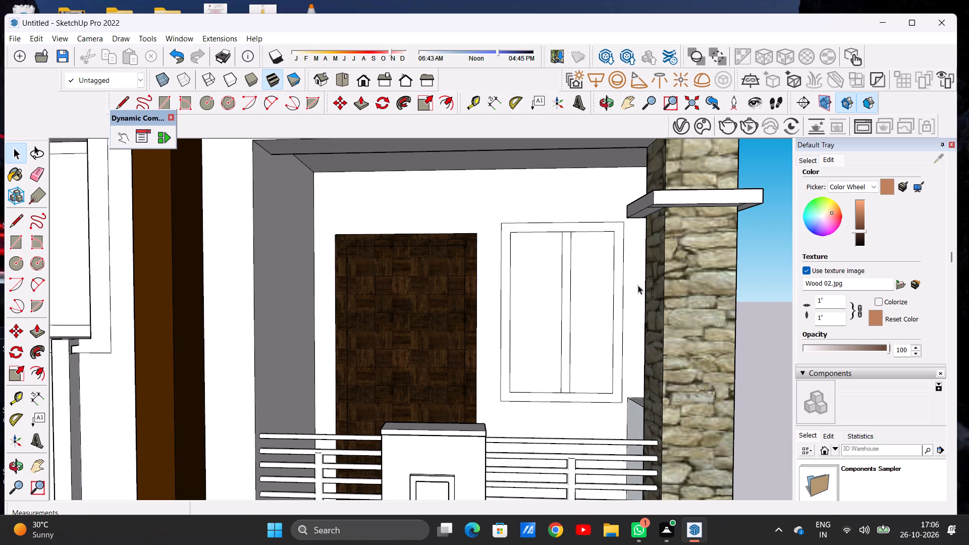
{"action": "scroll", "coordinate": [841, 209], "scroll_direction": "up", "scroll_amount": 1}
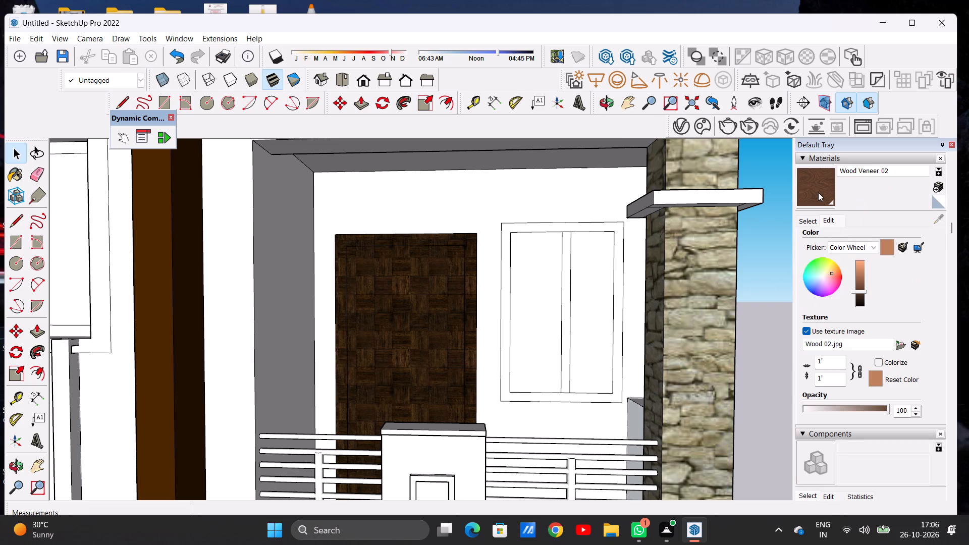
{"action": "left_click", "coordinate": [817, 190]}
{"action": "scroll", "coordinate": [572, 237], "scroll_direction": "up", "scroll_amount": 5}
{"action": "left_click", "coordinate": [566, 227]}
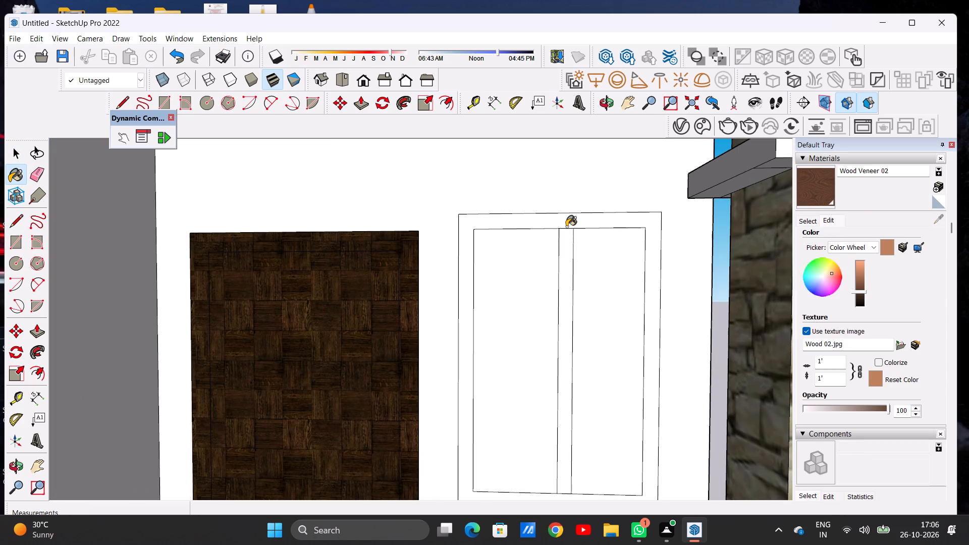
{"action": "left_click", "coordinate": [563, 239]}
{"action": "scroll", "coordinate": [568, 238], "scroll_direction": "down", "scroll_amount": 7}
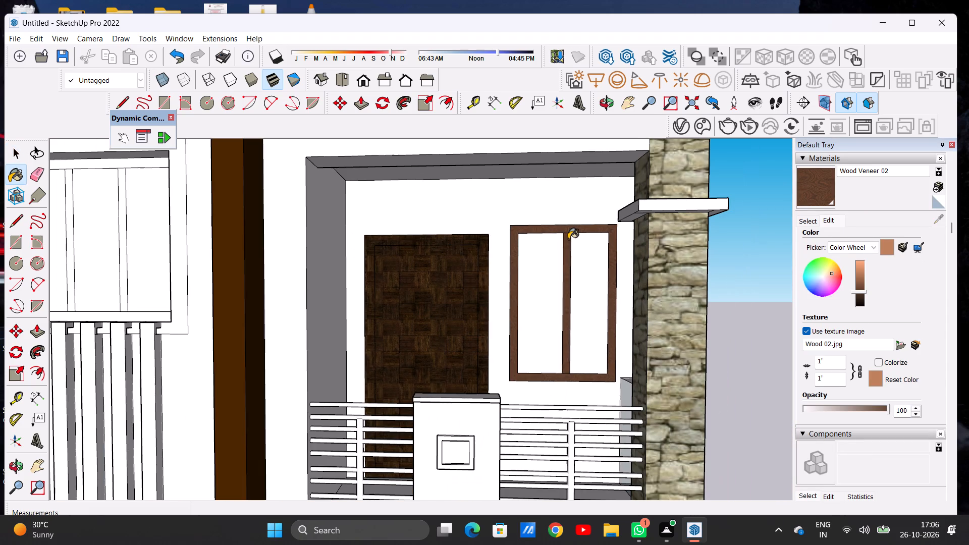
{"action": "scroll", "coordinate": [544, 241], "scroll_direction": "down", "scroll_amount": 4}
Paint both panes of the balcony window with Translucent Glass Safety from the Glass and Mirrors collection.
{"action": "scroll", "coordinate": [567, 290], "scroll_direction": "up", "scroll_amount": 5}
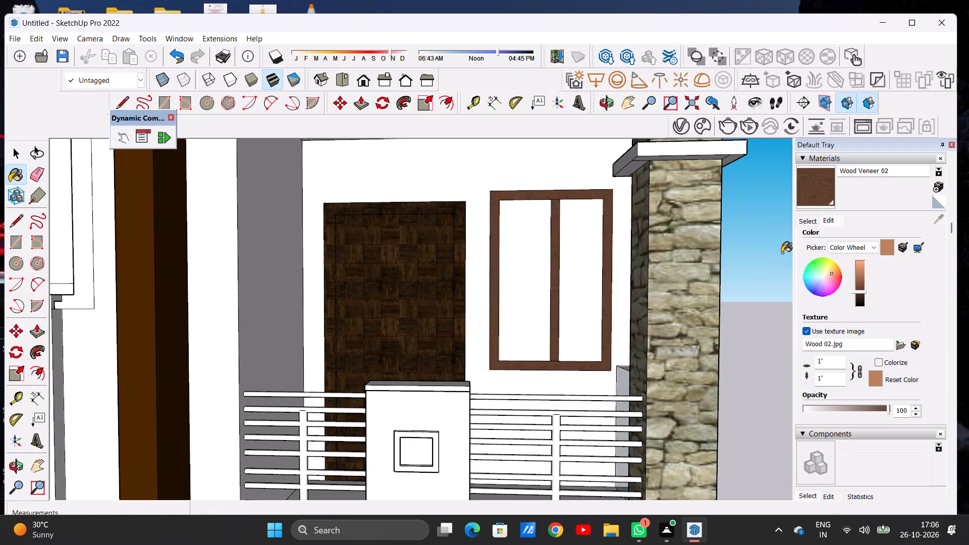
{"action": "left_click", "coordinate": [809, 222]}
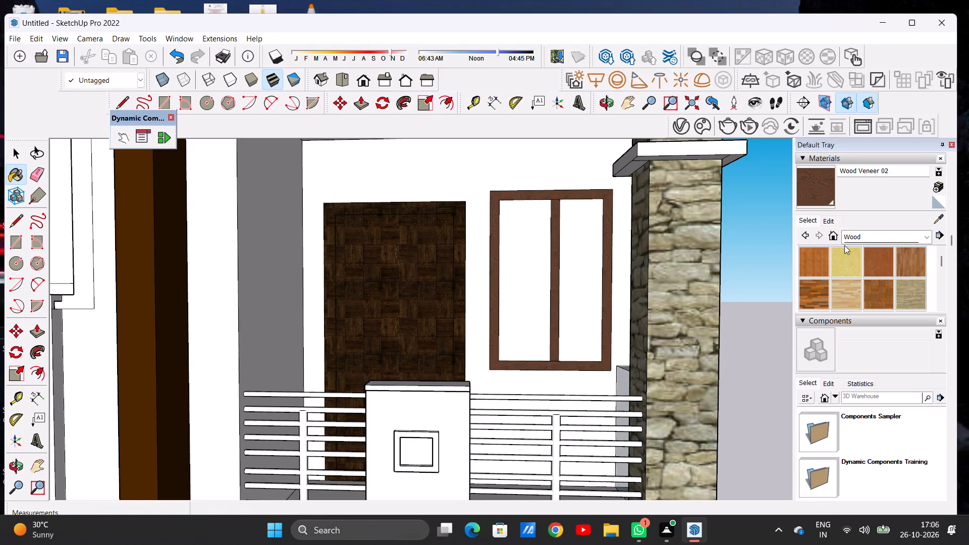
{"action": "left_click", "coordinate": [851, 235]}
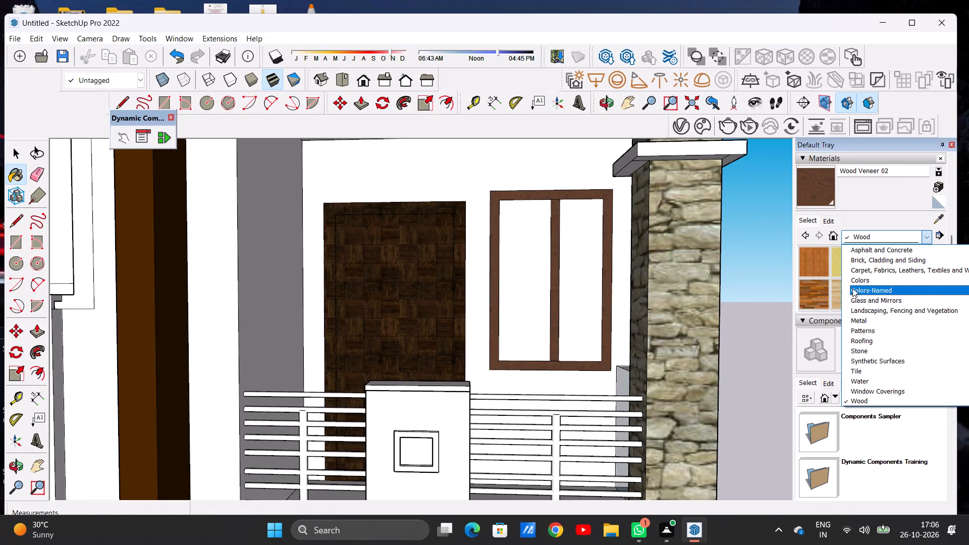
{"action": "left_click", "coordinate": [874, 297]}
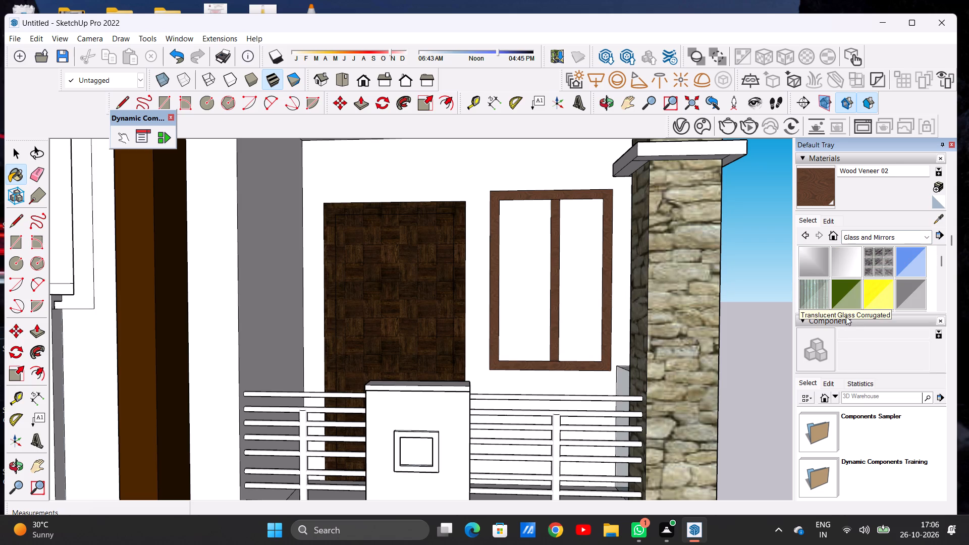
{"action": "scroll", "coordinate": [863, 278], "scroll_direction": "down", "scroll_amount": 1}
{"action": "left_click", "coordinate": [810, 267]}
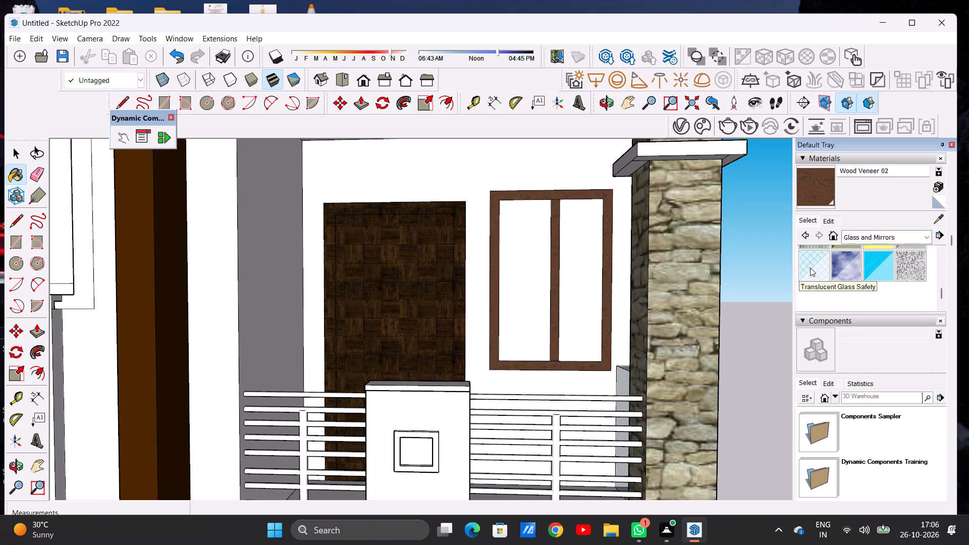
{"action": "scroll", "coordinate": [545, 279], "scroll_direction": "up", "scroll_amount": 3}
{"action": "left_click", "coordinate": [532, 287]}
{"action": "left_click", "coordinate": [582, 274]}
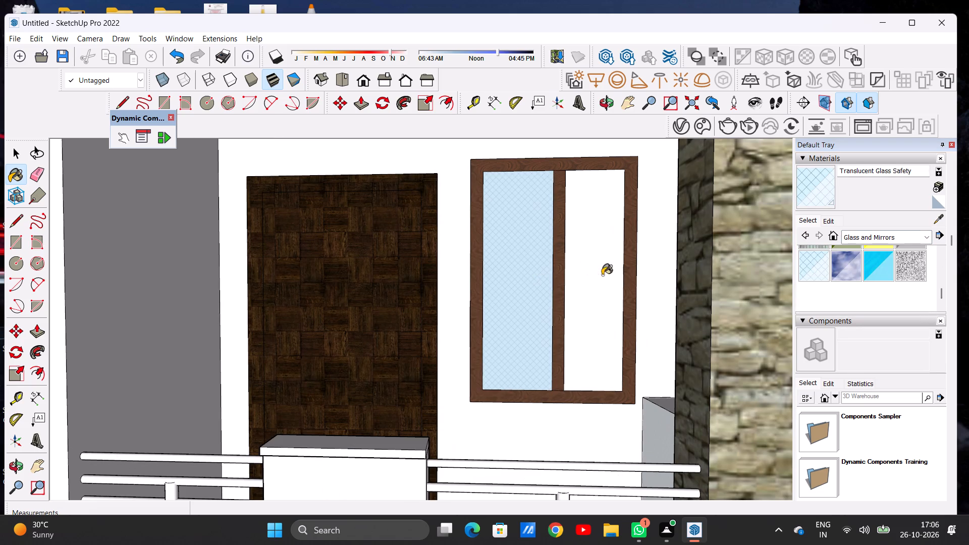
Examine the balcony window's frame and glass from a distance and from different angles.
{"action": "scroll", "coordinate": [590, 294], "scroll_direction": "down", "scroll_amount": 17}
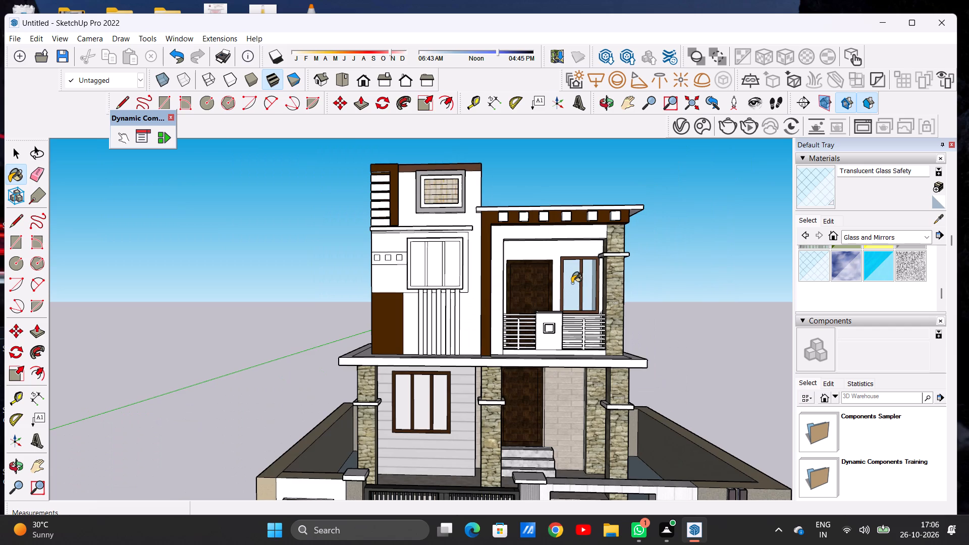
{"action": "scroll", "coordinate": [572, 283], "scroll_direction": "down", "scroll_amount": 2}
{"action": "scroll", "coordinate": [575, 282], "scroll_direction": "up", "scroll_amount": 4}
{"action": "middle_click_drag", "start_coordinate": [562, 282], "coordinate": [502, 284]}
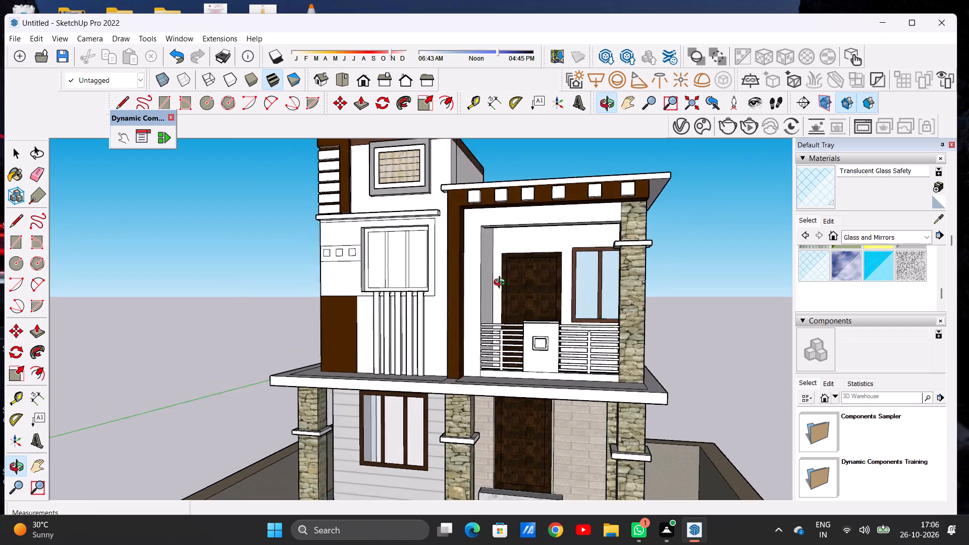
{"action": "middle_click_drag", "start_coordinate": [502, 284], "coordinate": [542, 284]}
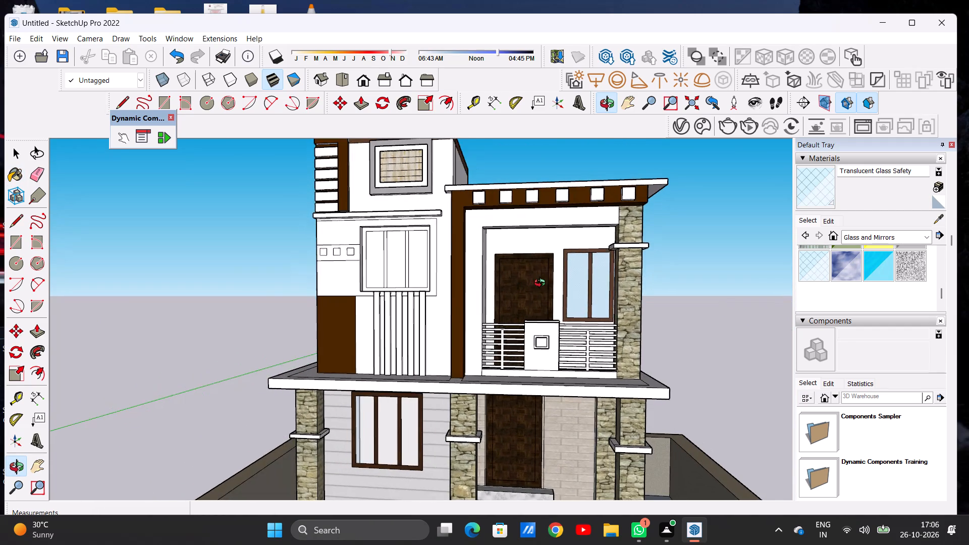
{"action": "middle_click_drag", "start_coordinate": [542, 284], "coordinate": [552, 283]}
{"action": "scroll", "coordinate": [561, 245], "scroll_direction": "up", "scroll_amount": 9}
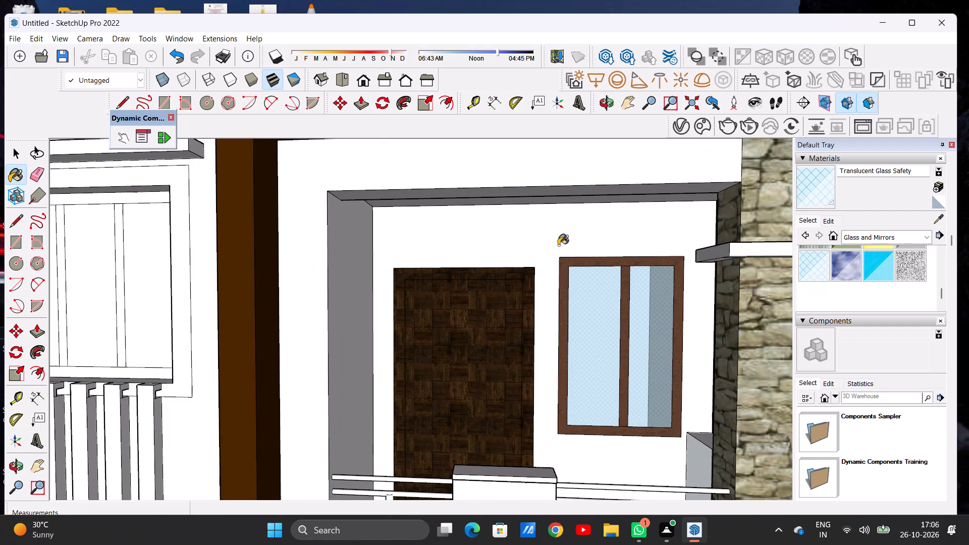
{"action": "key", "text": "space"}
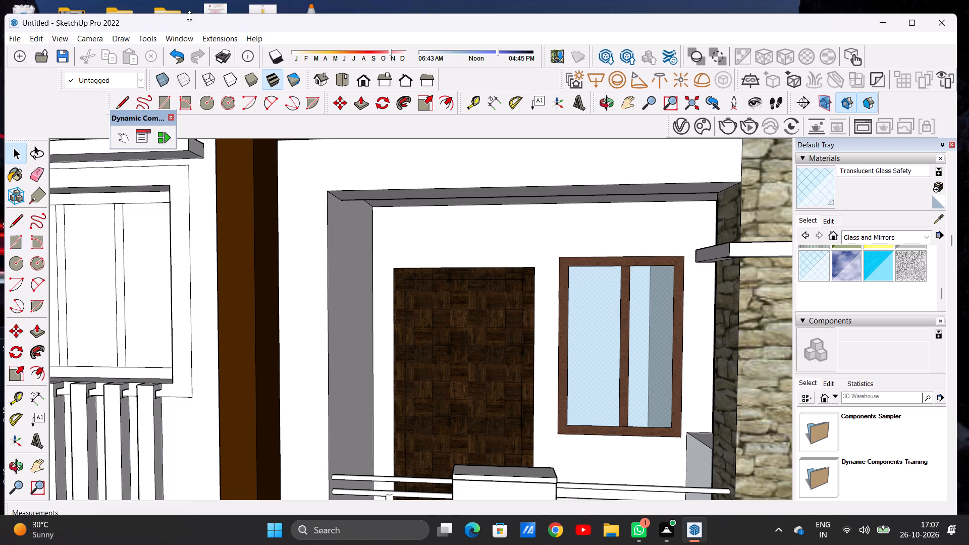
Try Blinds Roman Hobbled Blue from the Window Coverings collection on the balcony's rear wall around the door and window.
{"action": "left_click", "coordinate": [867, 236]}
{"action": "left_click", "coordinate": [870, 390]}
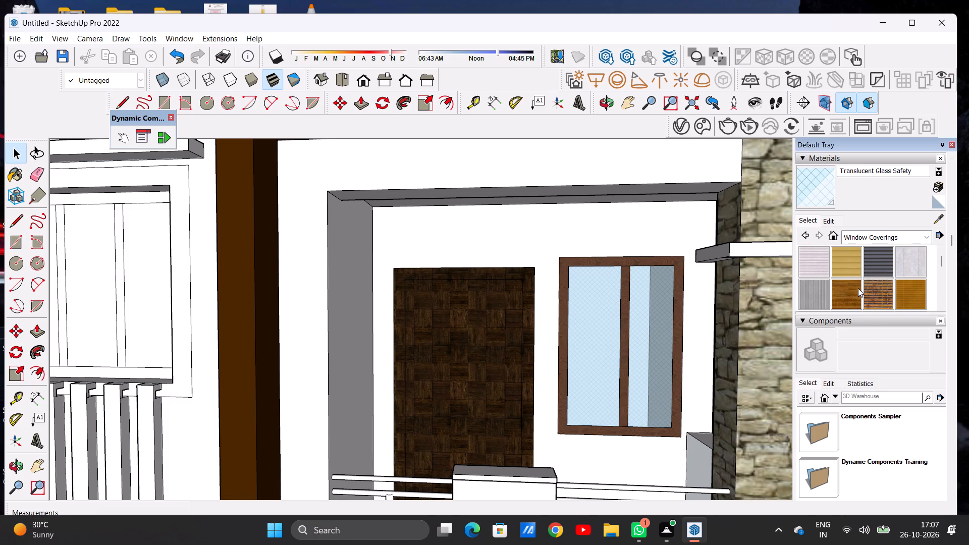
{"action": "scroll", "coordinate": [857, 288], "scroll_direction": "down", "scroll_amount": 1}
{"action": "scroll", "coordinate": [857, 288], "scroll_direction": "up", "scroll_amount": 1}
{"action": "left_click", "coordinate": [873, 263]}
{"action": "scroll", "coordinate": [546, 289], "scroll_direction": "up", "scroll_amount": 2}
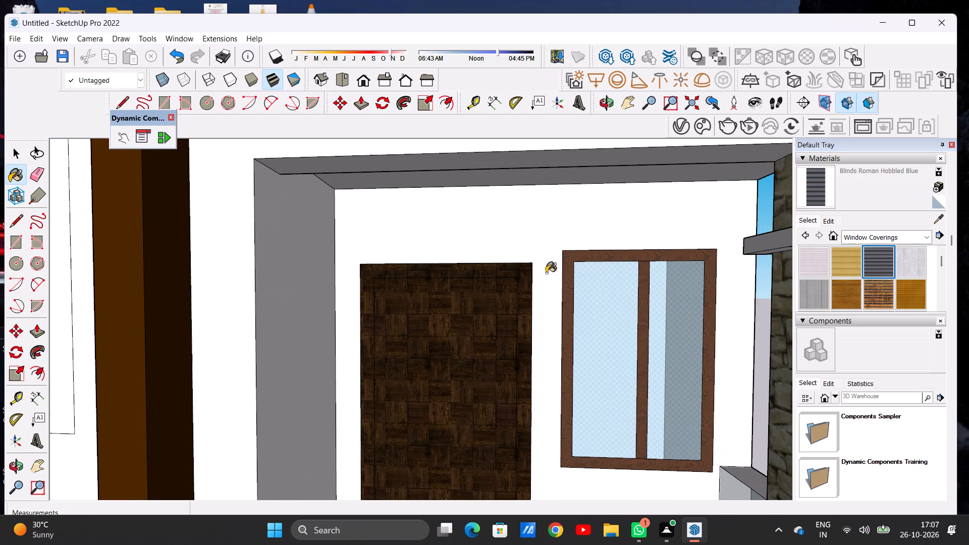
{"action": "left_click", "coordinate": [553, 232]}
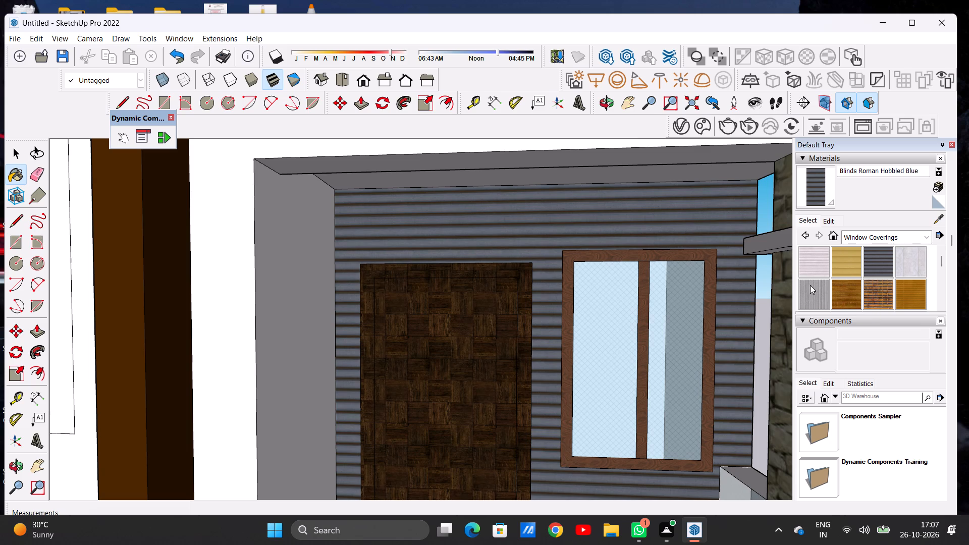
Paint the balcony's rear wall around the door and window with Blinds Vertical Stripe Gray.
{"action": "left_click", "coordinate": [810, 286]}
{"action": "left_click", "coordinate": [572, 227]}
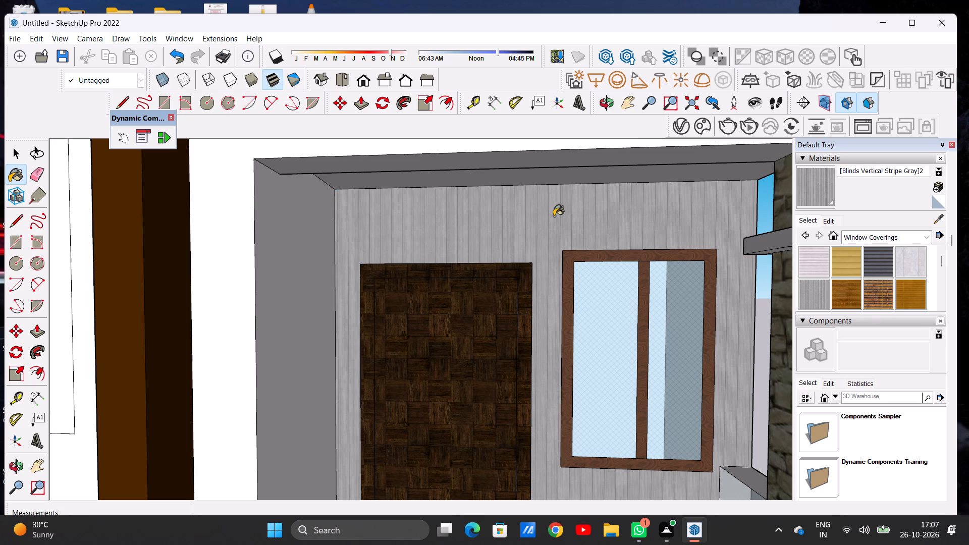
{"action": "scroll", "coordinate": [555, 207], "scroll_direction": "down", "scroll_amount": 12}
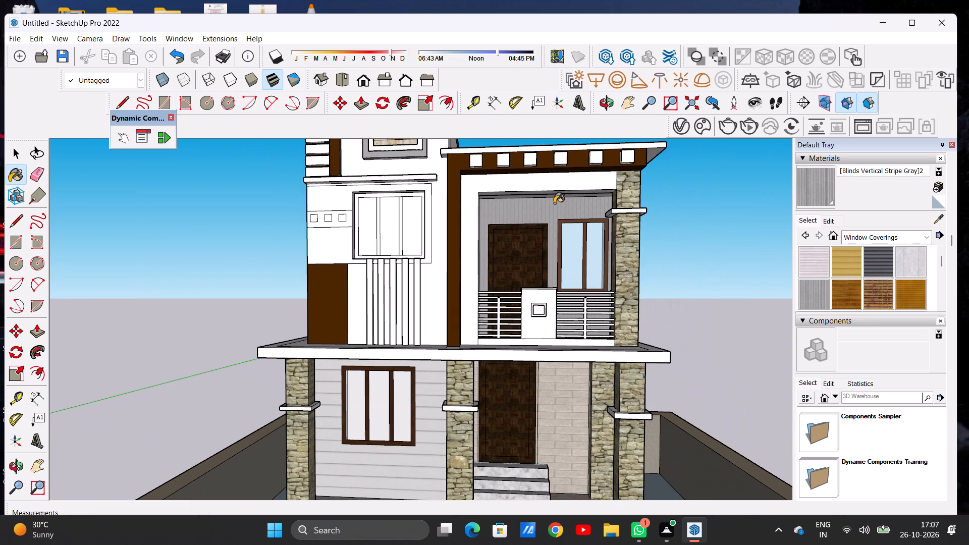
{"action": "scroll", "coordinate": [557, 198], "scroll_direction": "down", "scroll_amount": 5}
{"action": "scroll", "coordinate": [555, 200], "scroll_direction": "up", "scroll_amount": 3}
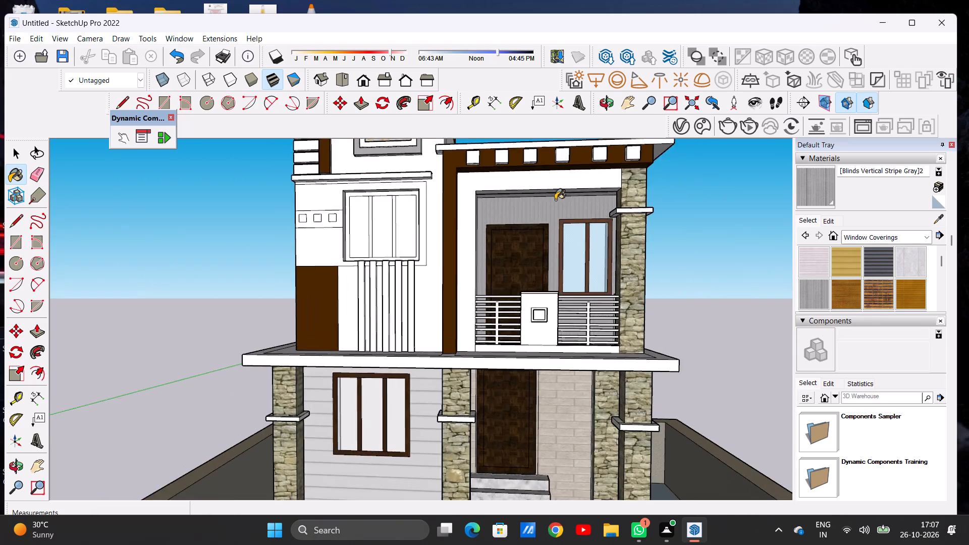
{"action": "scroll", "coordinate": [555, 200], "scroll_direction": "up", "scroll_amount": 9}
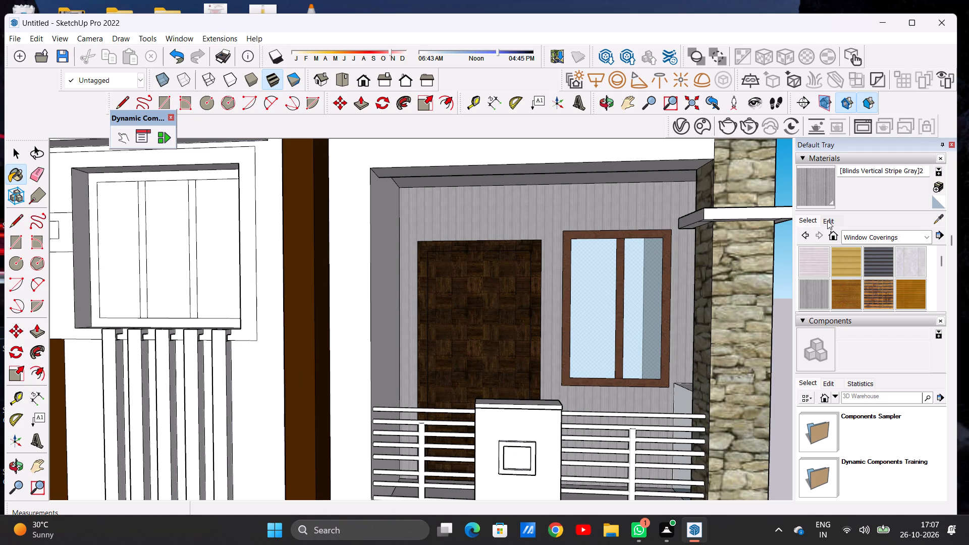
Paint the wall panel surrounding the three-pane upper-floor window beside the balcony with Blinds Vertical Stripe Gray.
{"action": "scroll", "coordinate": [710, 232], "scroll_direction": "down", "scroll_amount": 1}
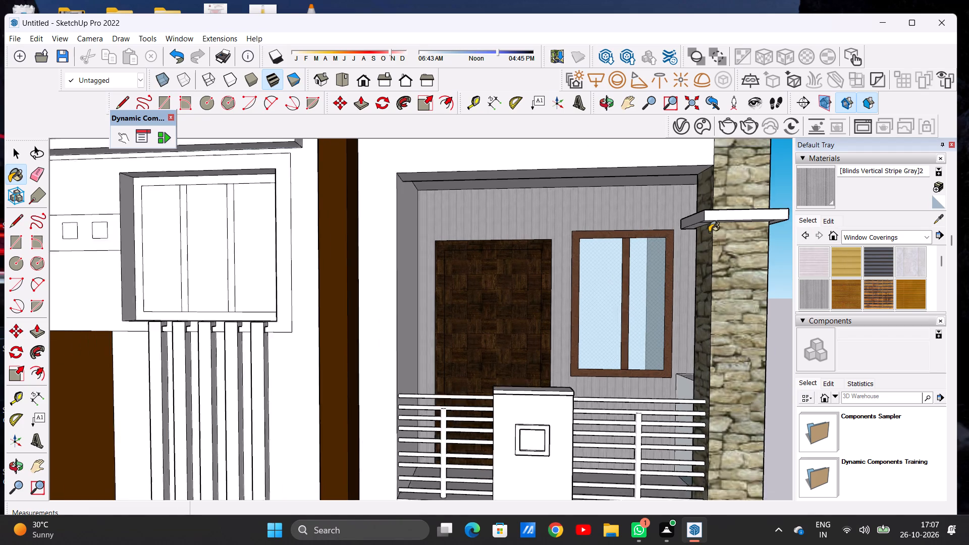
{"action": "scroll", "coordinate": [709, 232], "scroll_direction": "down", "scroll_amount": 5}
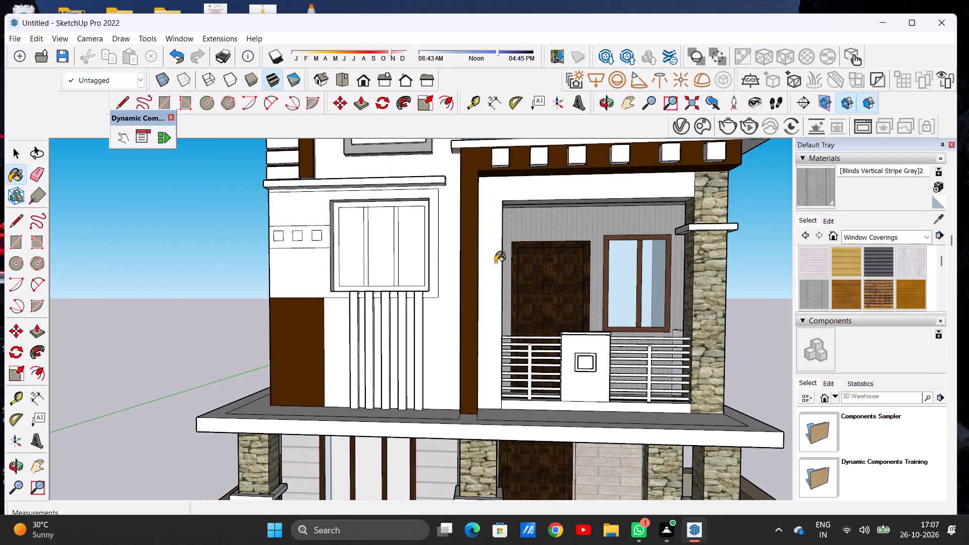
{"action": "scroll", "coordinate": [495, 258], "scroll_direction": "down", "scroll_amount": 12}
{"action": "scroll", "coordinate": [418, 246], "scroll_direction": "up", "scroll_amount": 11}
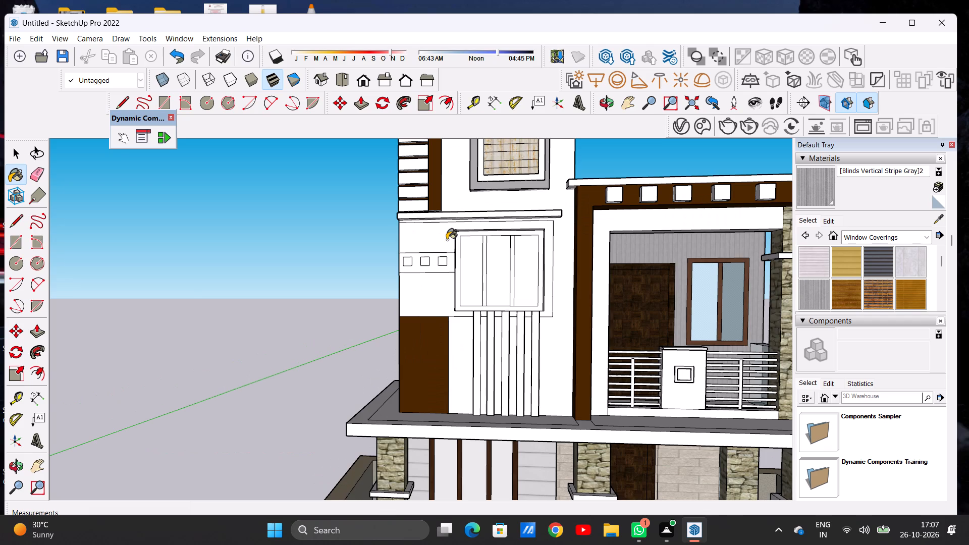
{"action": "left_click", "coordinate": [447, 240]}
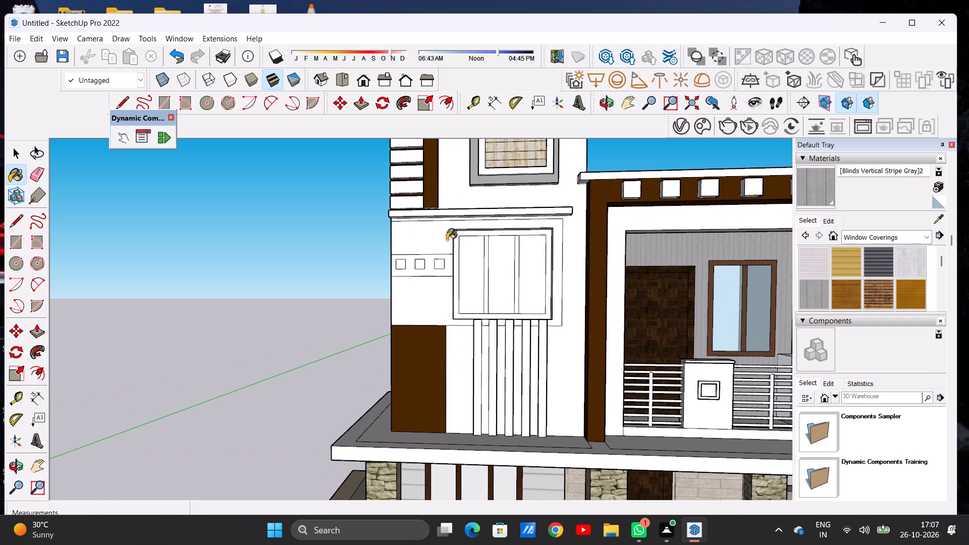
Examine the house's front elevation from both sides, close up and at full extent, to review the gray striped walls.
{"action": "scroll", "coordinate": [453, 230], "scroll_direction": "down", "scroll_amount": 3}
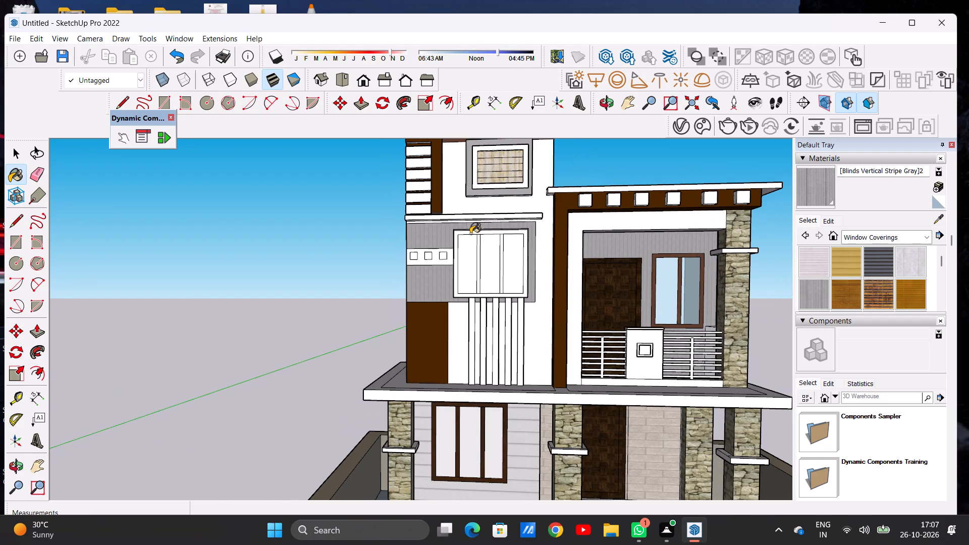
{"action": "middle_click_drag", "start_coordinate": [497, 241], "coordinate": [328, 259]}
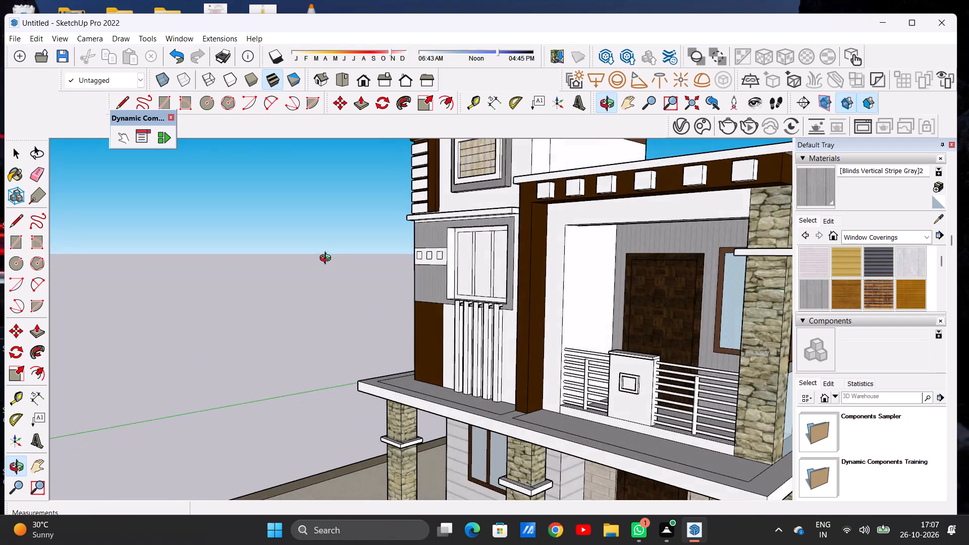
{"action": "middle_click_drag", "start_coordinate": [328, 259], "coordinate": [597, 254]}
{"action": "middle_click_drag", "start_coordinate": [397, 260], "coordinate": [379, 258]}
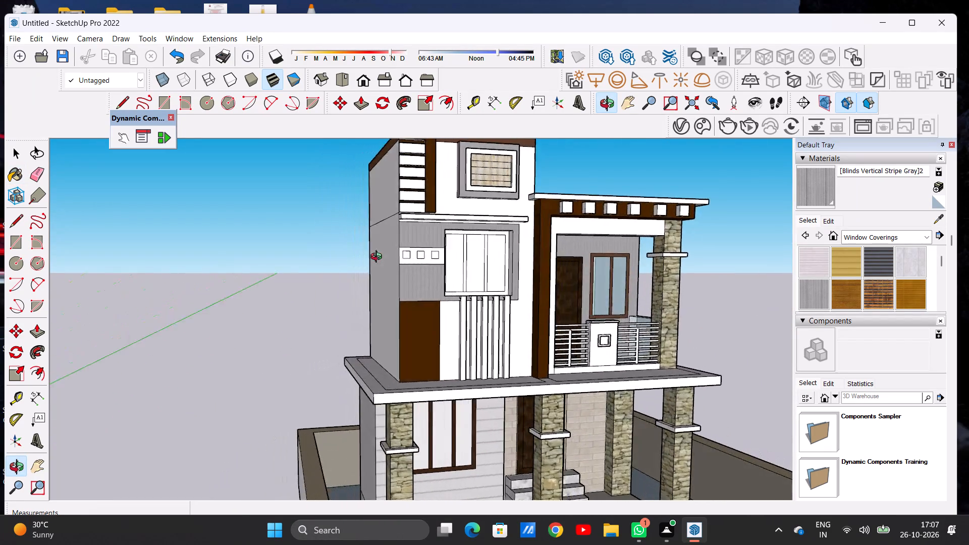
{"action": "middle_click_drag", "start_coordinate": [379, 258], "coordinate": [330, 265]}
{"action": "scroll", "coordinate": [381, 259], "scroll_direction": "up", "scroll_amount": 1}
{"action": "scroll", "coordinate": [385, 257], "scroll_direction": "down", "scroll_amount": 5}
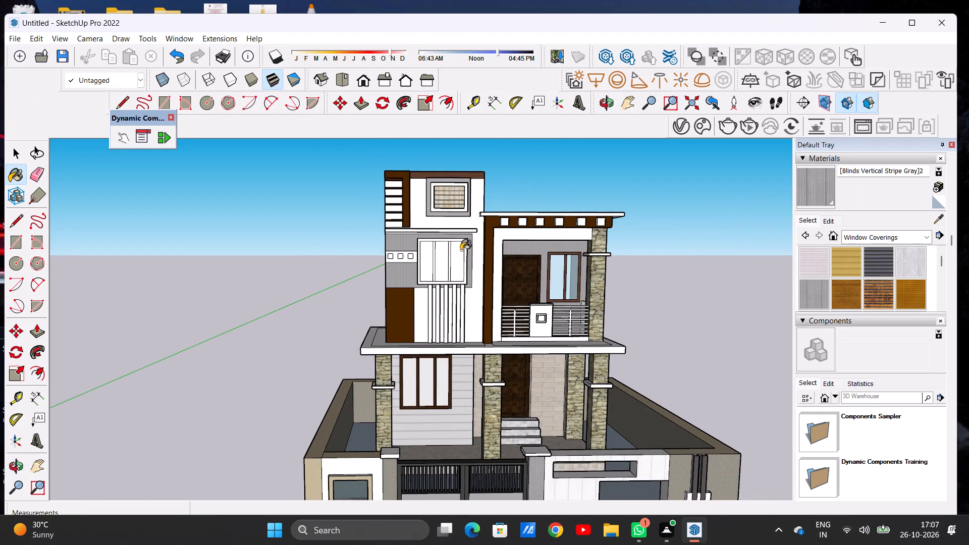
{"action": "scroll", "coordinate": [489, 261], "scroll_direction": "up", "scroll_amount": 6}
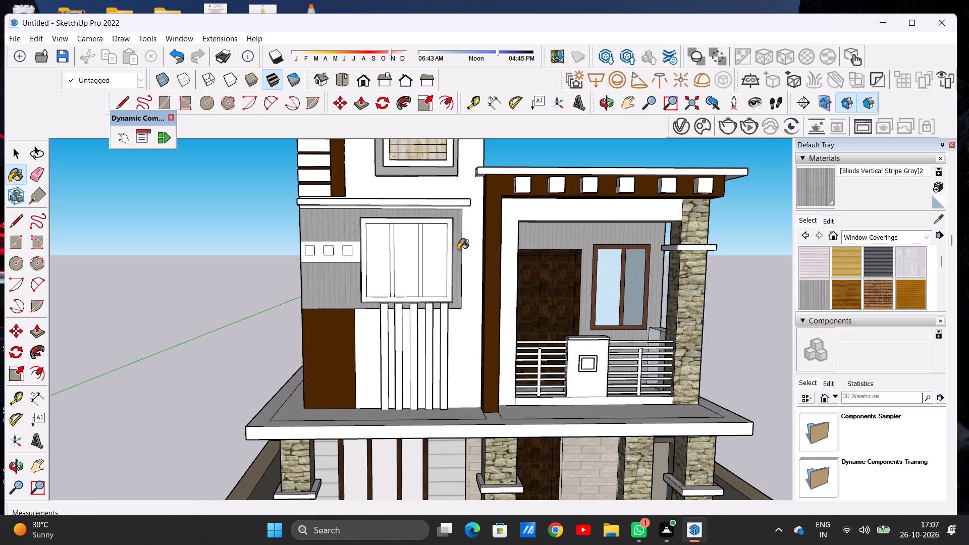
{"action": "scroll", "coordinate": [457, 229], "scroll_direction": "down", "scroll_amount": 8}
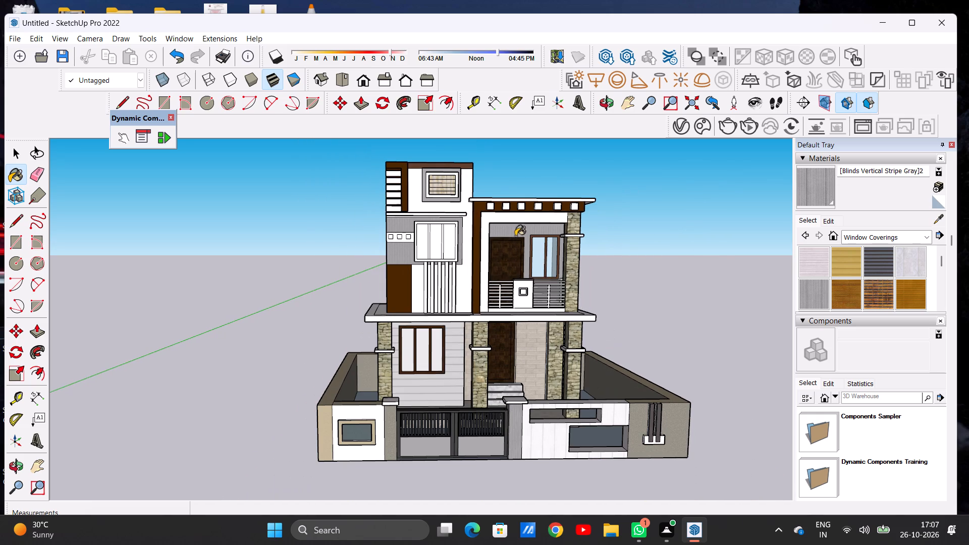
Paint the balcony's inner side wall next to the door with Blinds Vertical Stripe Gray.
{"action": "scroll", "coordinate": [523, 246], "scroll_direction": "up", "scroll_amount": 11}
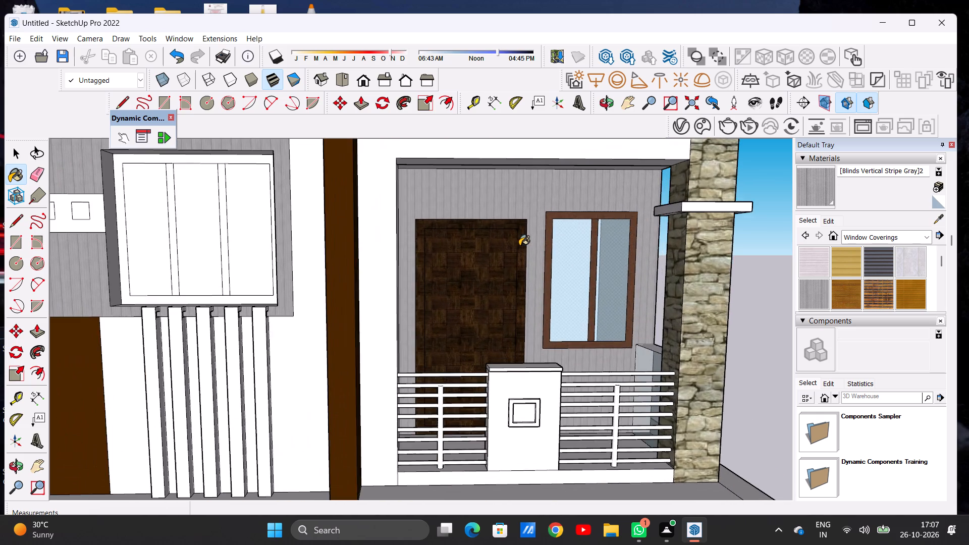
{"action": "scroll", "coordinate": [501, 226], "scroll_direction": "down", "scroll_amount": 4}
{"action": "middle_click_drag", "start_coordinate": [528, 217], "coordinate": [413, 228]}
{"action": "scroll", "coordinate": [421, 220], "scroll_direction": "up", "scroll_amount": 5}
{"action": "left_click", "coordinate": [433, 214]}
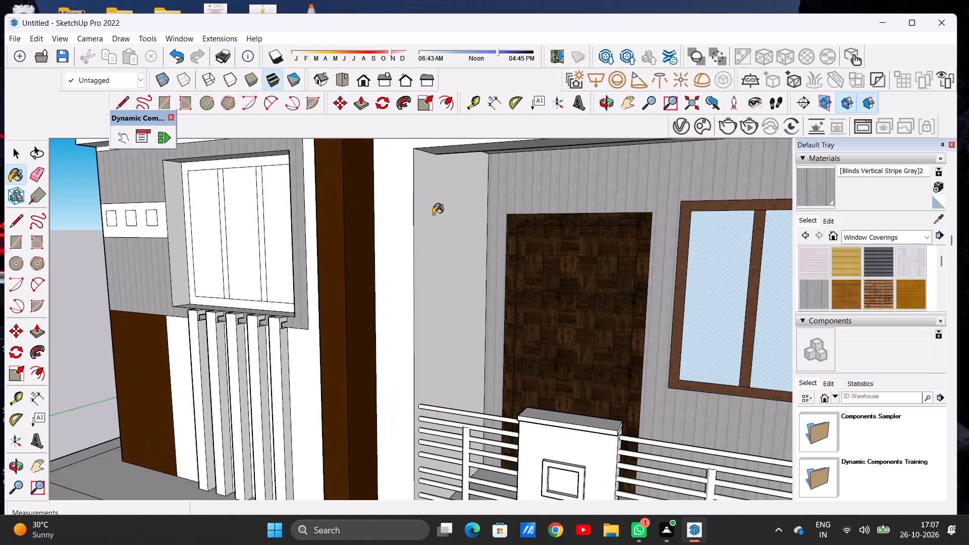
Paint the upper floor's outer side wall beyond the stone column with Blinds Vertical Stripe Gray.
{"action": "scroll", "coordinate": [445, 225], "scroll_direction": "down", "scroll_amount": 18}
{"action": "middle_click_drag", "start_coordinate": [538, 223], "coordinate": [435, 241]}
{"action": "scroll", "coordinate": [564, 239], "scroll_direction": "up", "scroll_amount": 6}
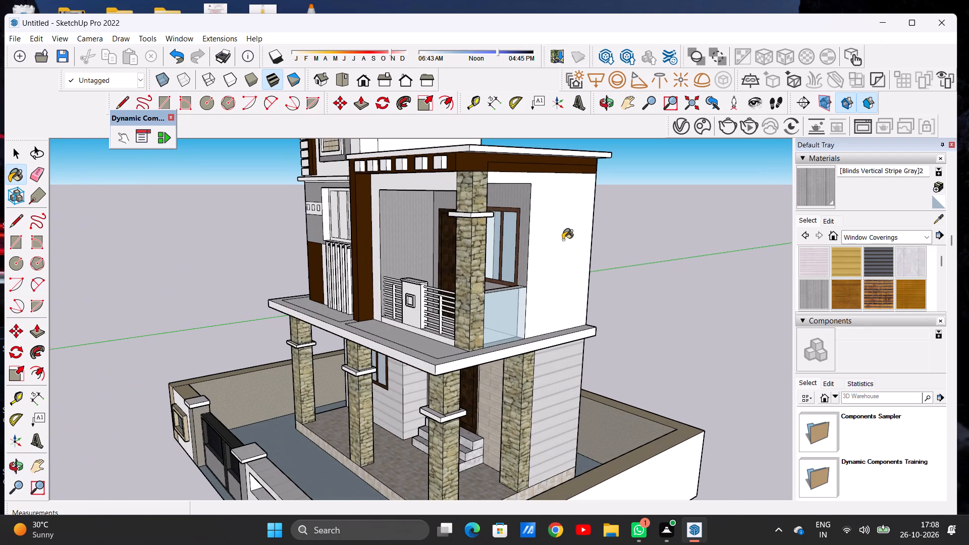
{"action": "left_click", "coordinate": [548, 242]}
{"action": "scroll", "coordinate": [548, 242], "scroll_direction": "down", "scroll_amount": 5}
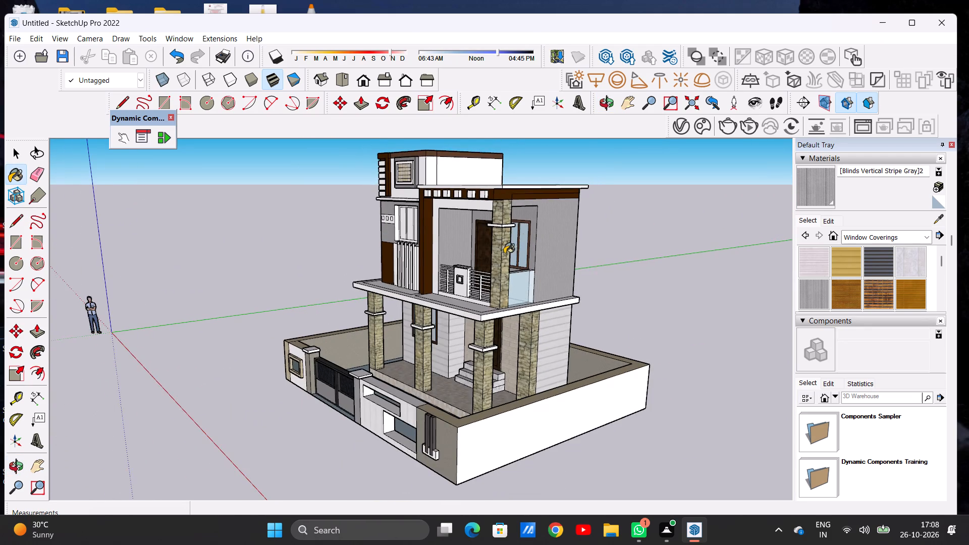
Examine the front facade and balcony from several angles and distances to review the striped walls and remaining white surfaces.
{"action": "middle_click_drag", "start_coordinate": [504, 254], "coordinate": [658, 234]}
{"action": "scroll", "coordinate": [503, 249], "scroll_direction": "up", "scroll_amount": 5}
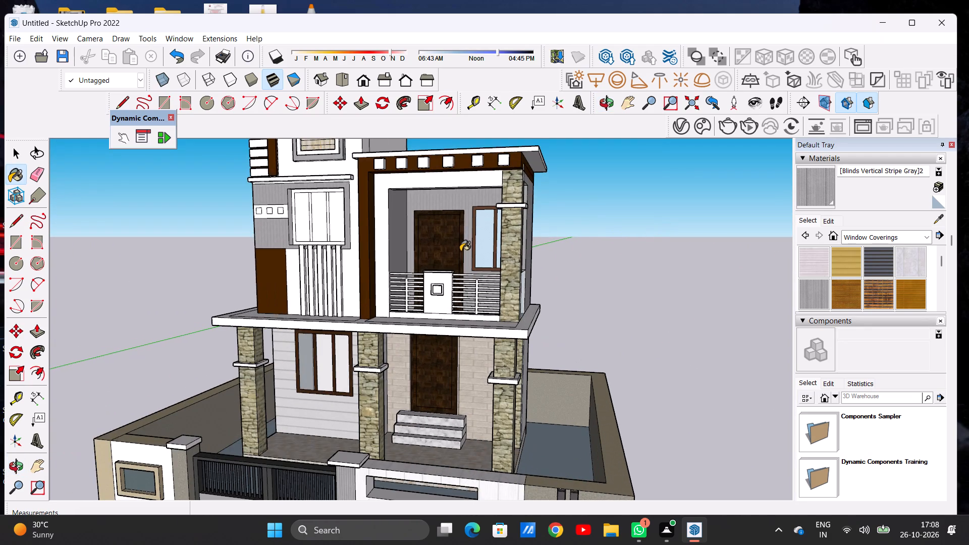
{"action": "middle_click_drag", "start_coordinate": [475, 252], "coordinate": [508, 248]}
{"action": "scroll", "coordinate": [968, 544], "scroll_direction": "down", "scroll_amount": 9}
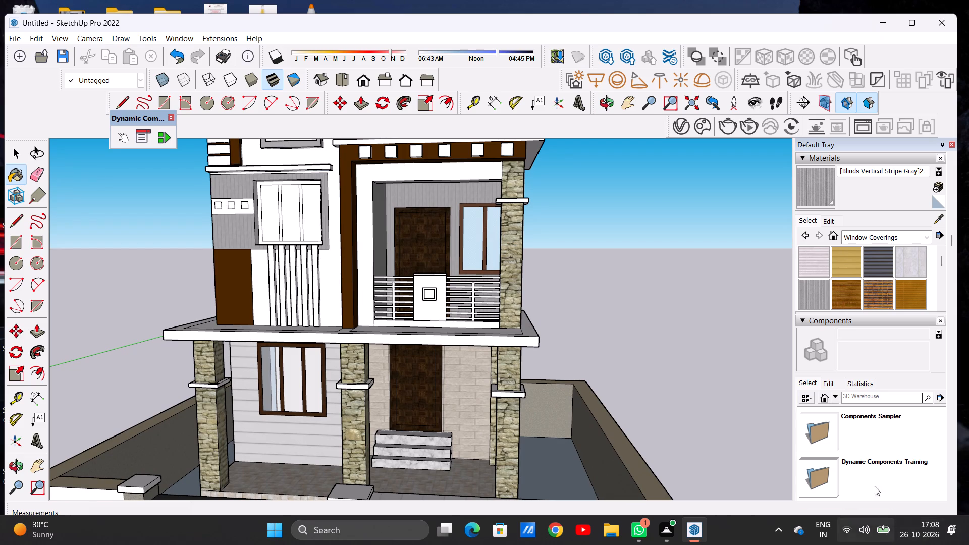
{"action": "scroll", "coordinate": [395, 262], "scroll_direction": "down", "scroll_amount": 11}
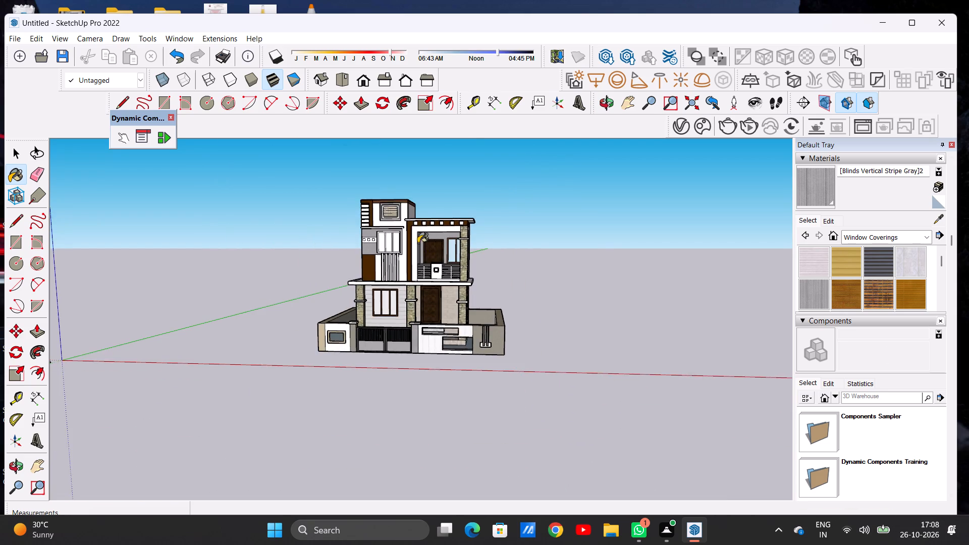
{"action": "scroll", "coordinate": [417, 242], "scroll_direction": "up", "scroll_amount": 10}
{"action": "middle_click_drag", "start_coordinate": [418, 238], "coordinate": [357, 270]}
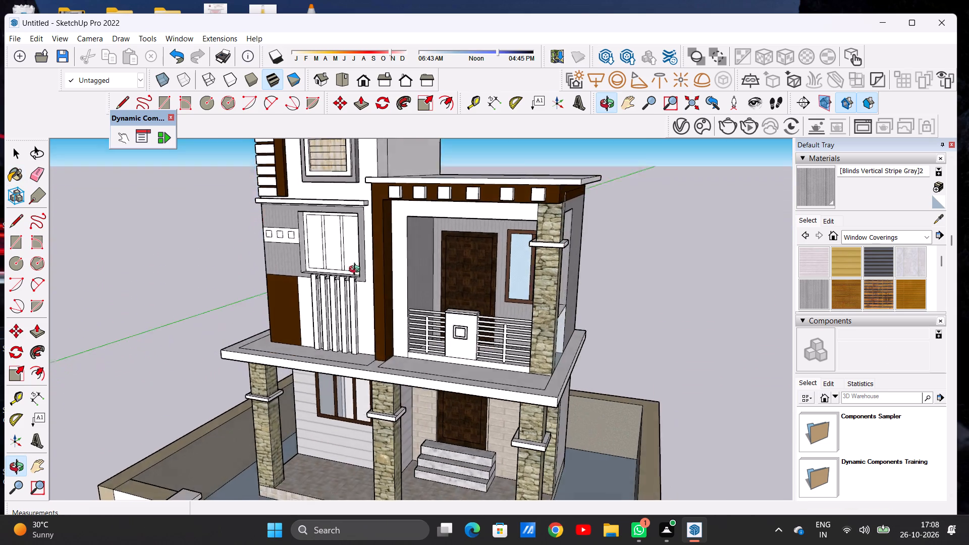
{"action": "middle_click_drag", "start_coordinate": [357, 270], "coordinate": [442, 234]}
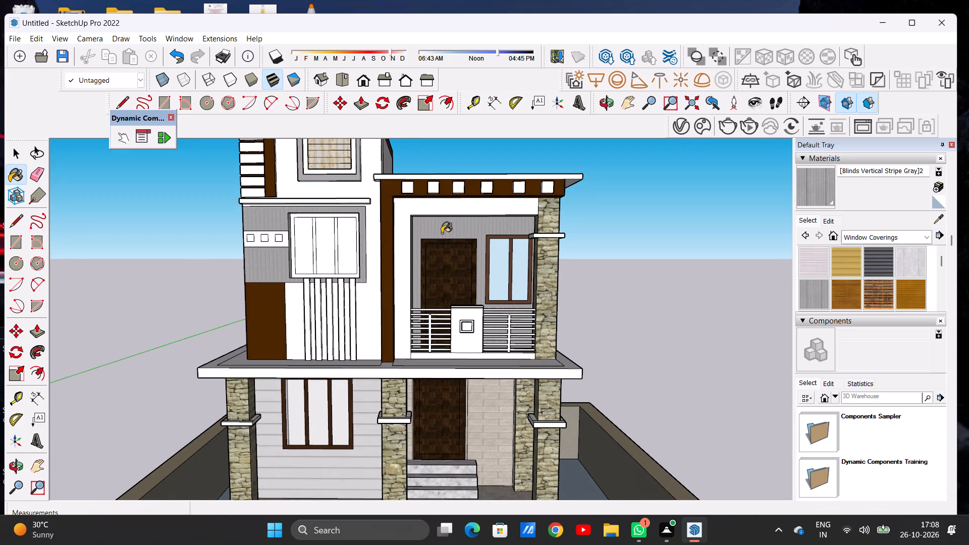
{"action": "scroll", "coordinate": [442, 230], "scroll_direction": "up", "scroll_amount": 2}
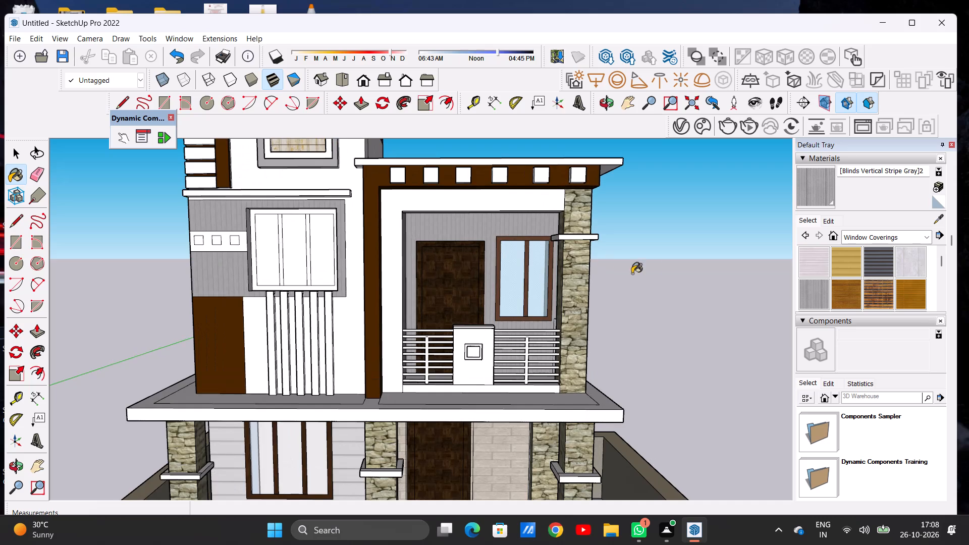
Browse the Tile and Window Coverings material collections for a finish to use on the remaining white walls.
{"action": "left_click", "coordinate": [859, 236]}
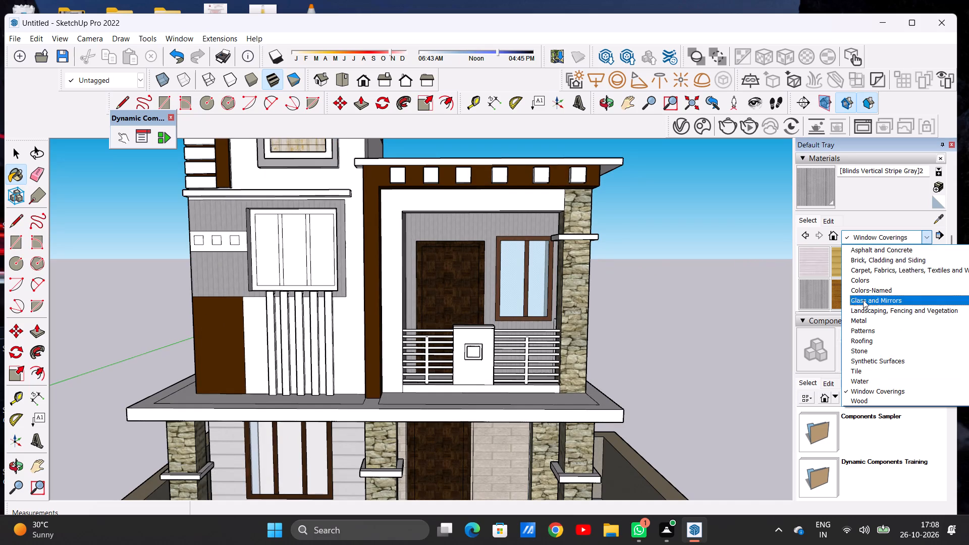
{"action": "left_click", "coordinate": [861, 368]}
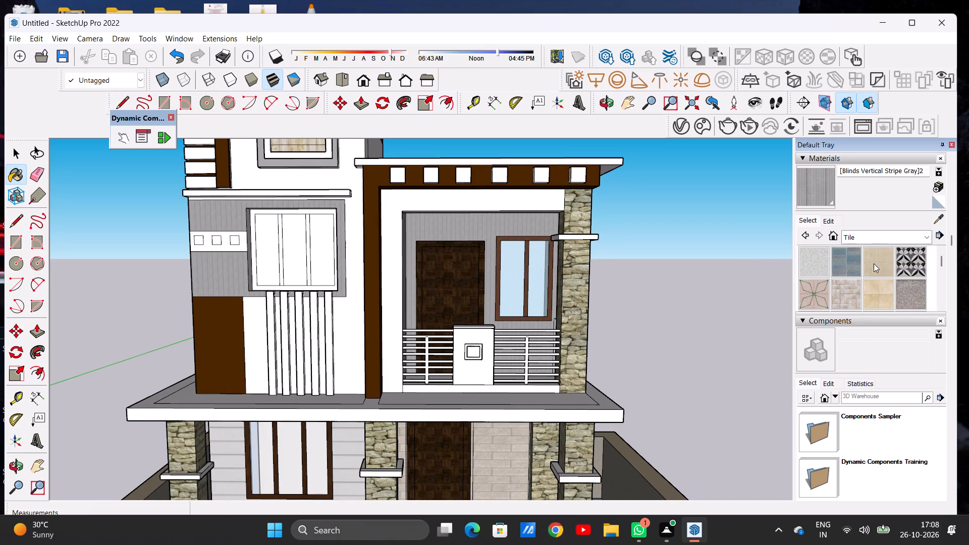
{"action": "left_click", "coordinate": [888, 233]}
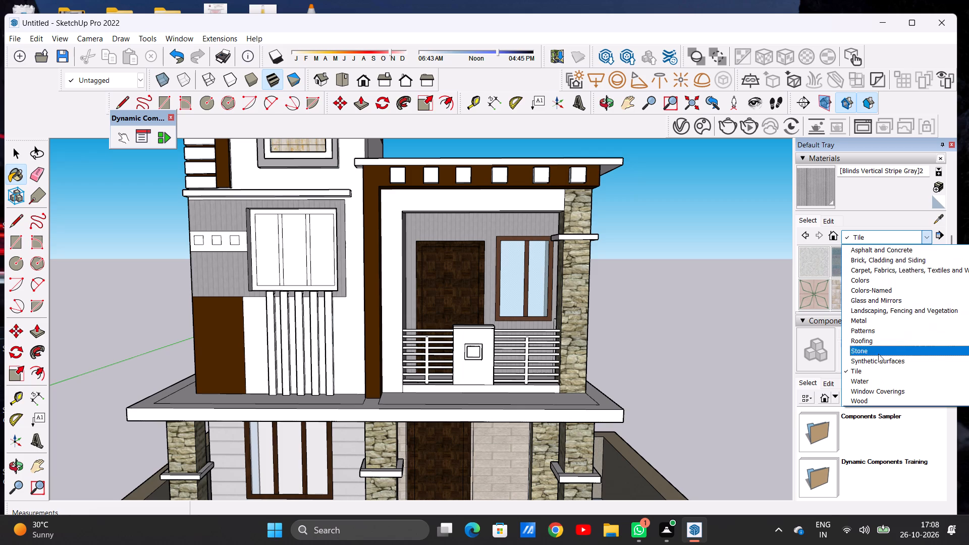
{"action": "left_click", "coordinate": [867, 389]}
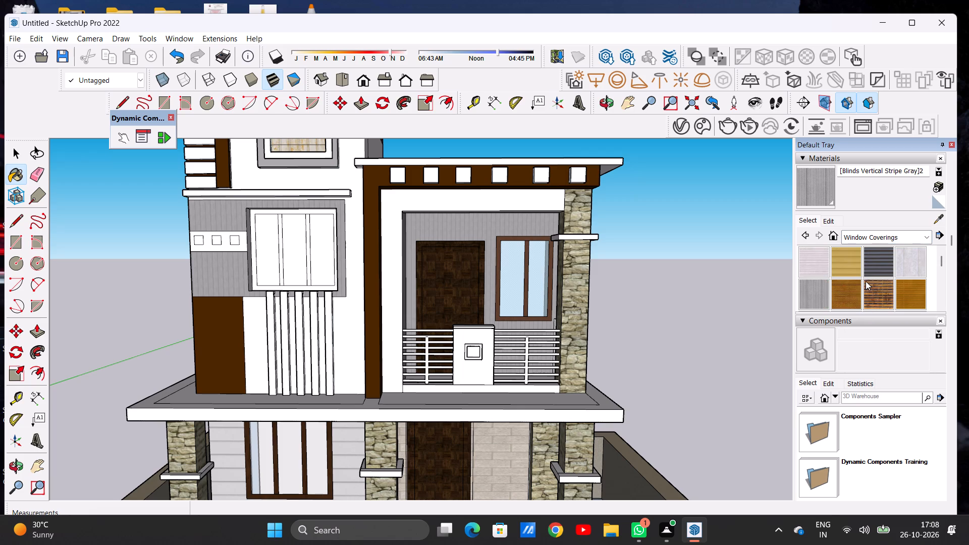
{"action": "scroll", "coordinate": [853, 284], "scroll_direction": "down", "scroll_amount": 1}
{"action": "scroll", "coordinate": [853, 284], "scroll_direction": "up", "scroll_amount": 1}
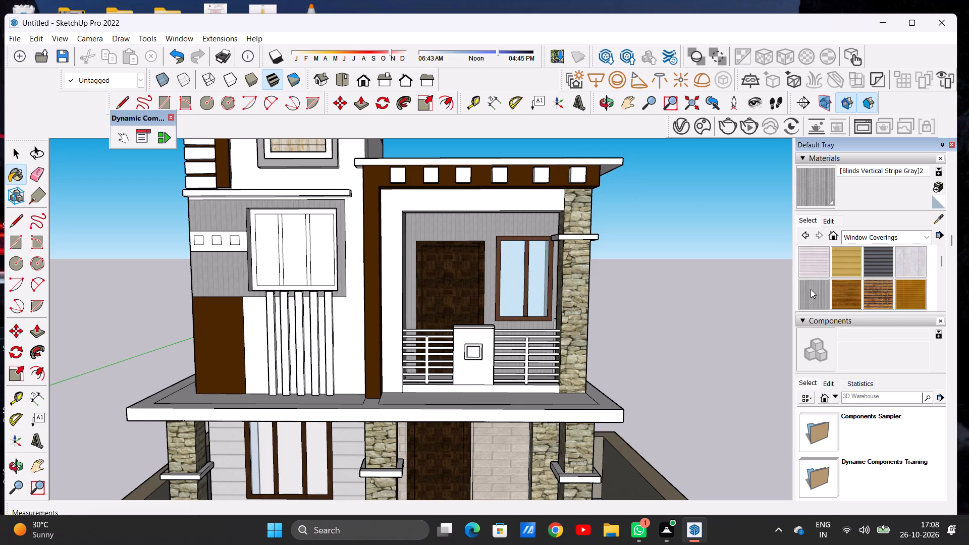
{"action": "left_click", "coordinate": [811, 289]}
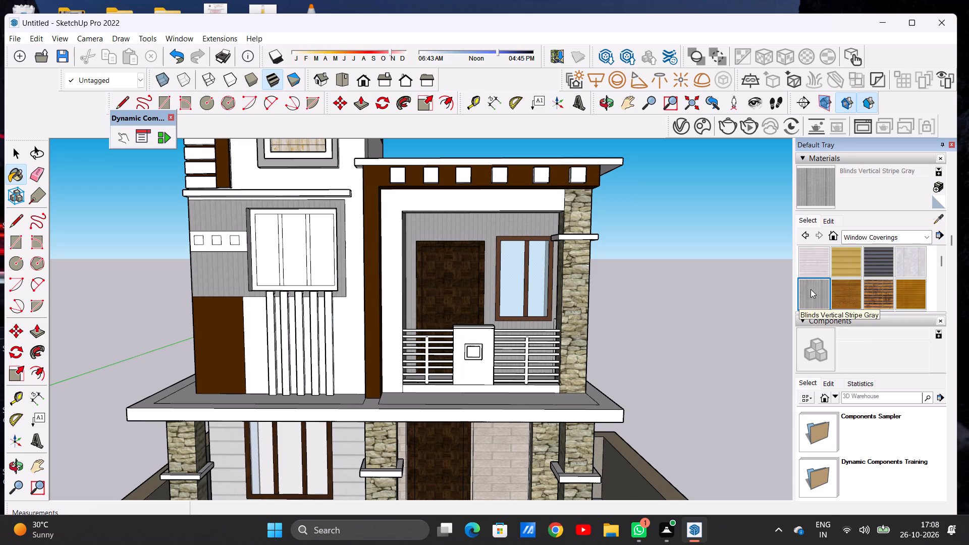
{"action": "scroll", "coordinate": [721, 266], "scroll_direction": "down", "scroll_amount": 5}
{"action": "scroll", "coordinate": [680, 267], "scroll_direction": "down", "scroll_amount": 10}
{"action": "scroll", "coordinate": [628, 352], "scroll_direction": "up", "scroll_amount": 7}
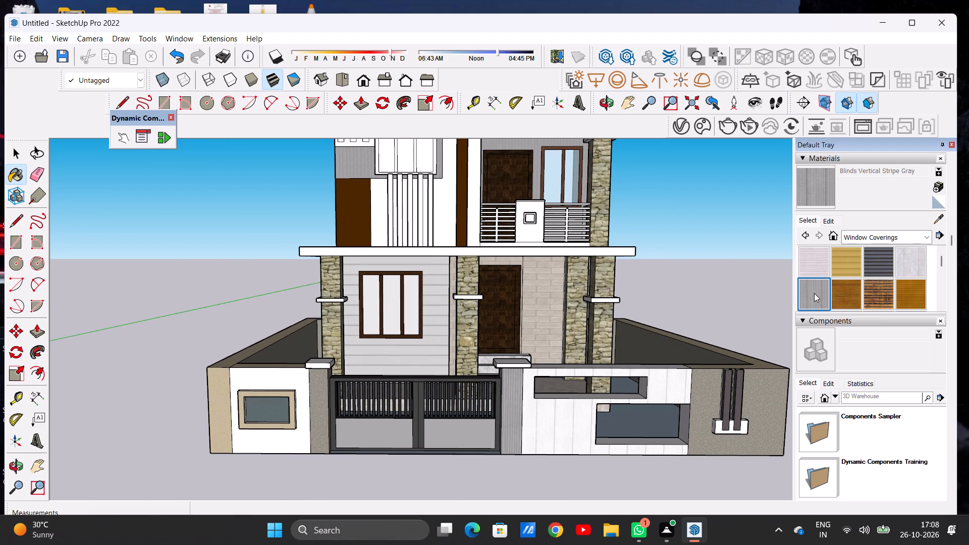
Paint the white front wall around the top-floor window with Blinds Vertical Pattern from the Window Coverings collection.
{"action": "left_click", "coordinate": [904, 260]}
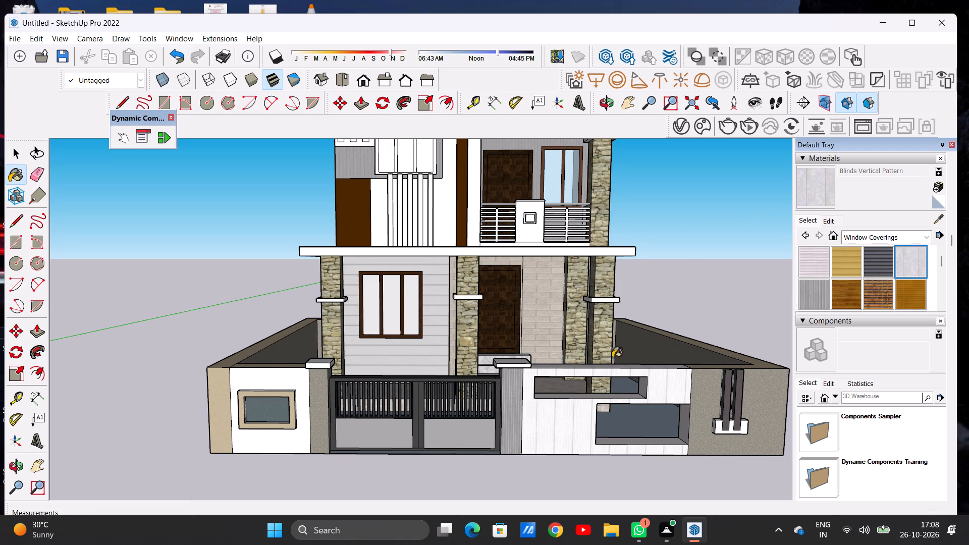
{"action": "scroll", "coordinate": [612, 359], "scroll_direction": "down", "scroll_amount": 7}
{"action": "scroll", "coordinate": [968, 544], "scroll_direction": "down", "scroll_amount": 6}
{"action": "scroll", "coordinate": [936, 520], "scroll_direction": "down", "scroll_amount": 3}
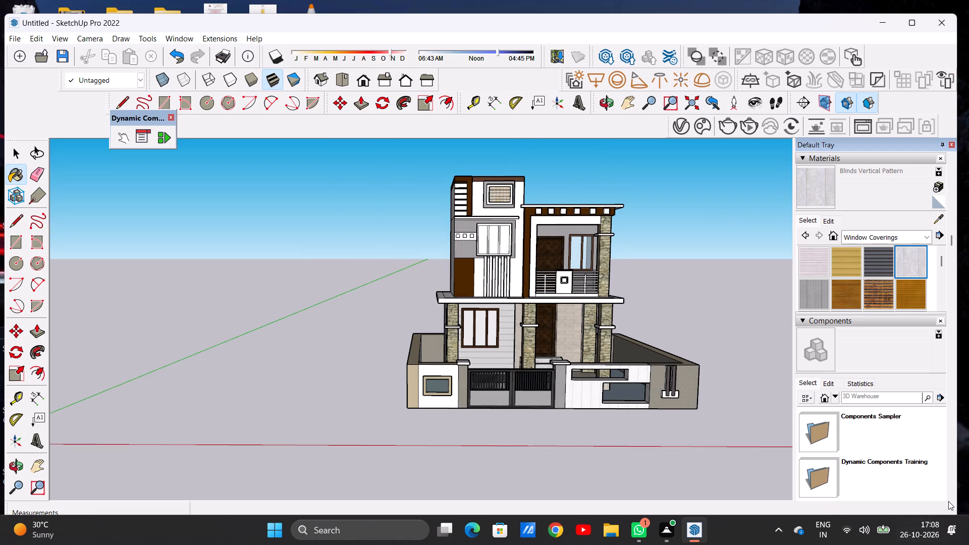
{"action": "scroll", "coordinate": [516, 212], "scroll_direction": "up", "scroll_amount": 4}
{"action": "scroll", "coordinate": [516, 213], "scroll_direction": "down", "scroll_amount": 1}
{"action": "scroll", "coordinate": [516, 213], "scroll_direction": "up", "scroll_amount": 5}
{"action": "scroll", "coordinate": [517, 213], "scroll_direction": "down", "scroll_amount": 1}
{"action": "scroll", "coordinate": [517, 213], "scroll_direction": "up", "scroll_amount": 9}
{"action": "left_click", "coordinate": [518, 209]}
Lighten the Blinds Vertical Pattern material by raising its color brightness.
{"action": "scroll", "coordinate": [465, 212], "scroll_direction": "down", "scroll_amount": 2}
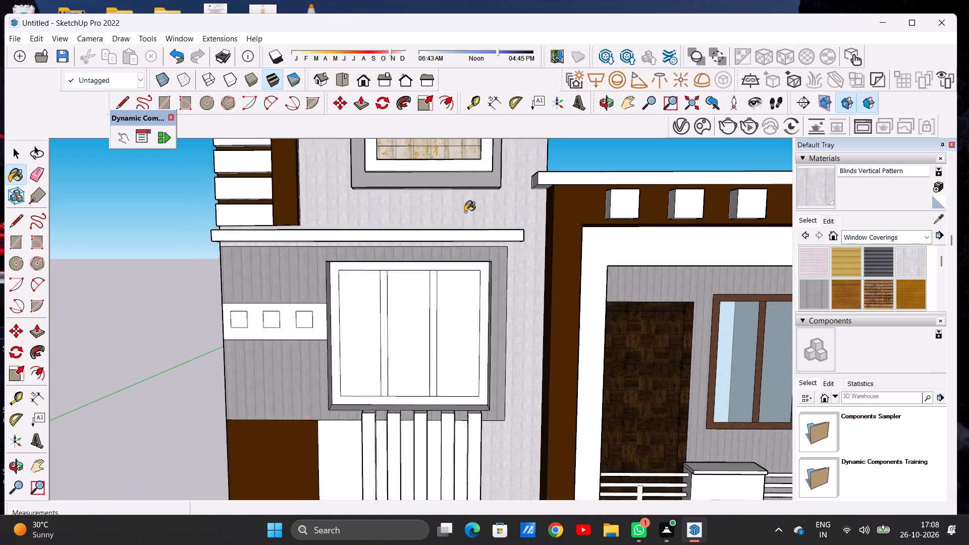
{"action": "scroll", "coordinate": [465, 212], "scroll_direction": "down", "scroll_amount": 4}
{"action": "middle_click_drag", "start_coordinate": [495, 230], "coordinate": [487, 225]}
{"action": "scroll", "coordinate": [489, 244], "scroll_direction": "up", "scroll_amount": 12}
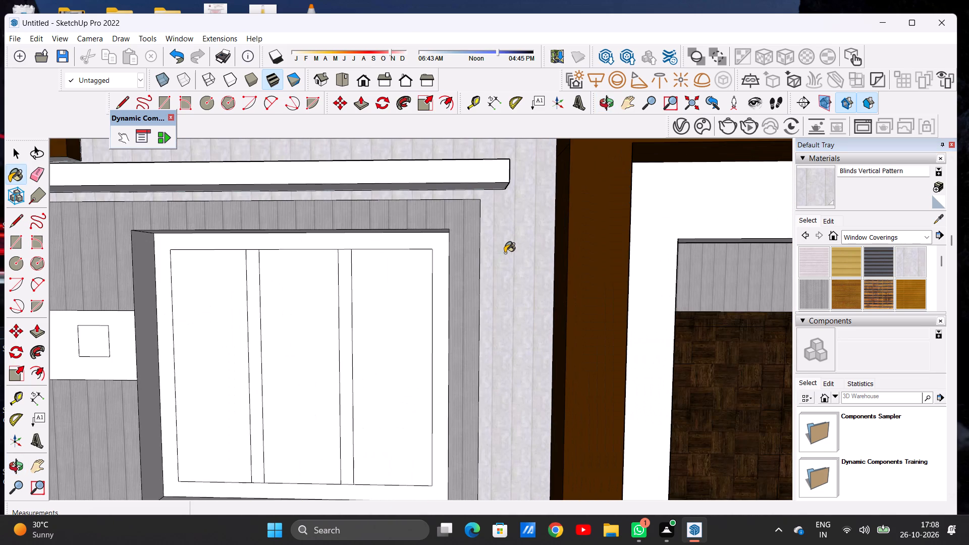
{"action": "scroll", "coordinate": [505, 253], "scroll_direction": "down", "scroll_amount": 15}
{"action": "scroll", "coordinate": [484, 242], "scroll_direction": "down", "scroll_amount": 7}
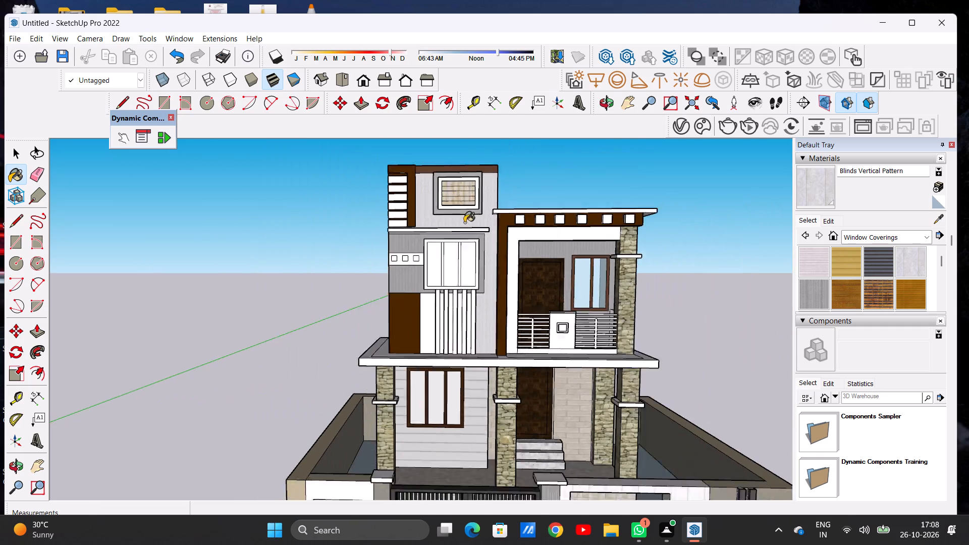
{"action": "scroll", "coordinate": [464, 223], "scroll_direction": "down", "scroll_amount": 2}
{"action": "scroll", "coordinate": [480, 240], "scroll_direction": "up", "scroll_amount": 8}
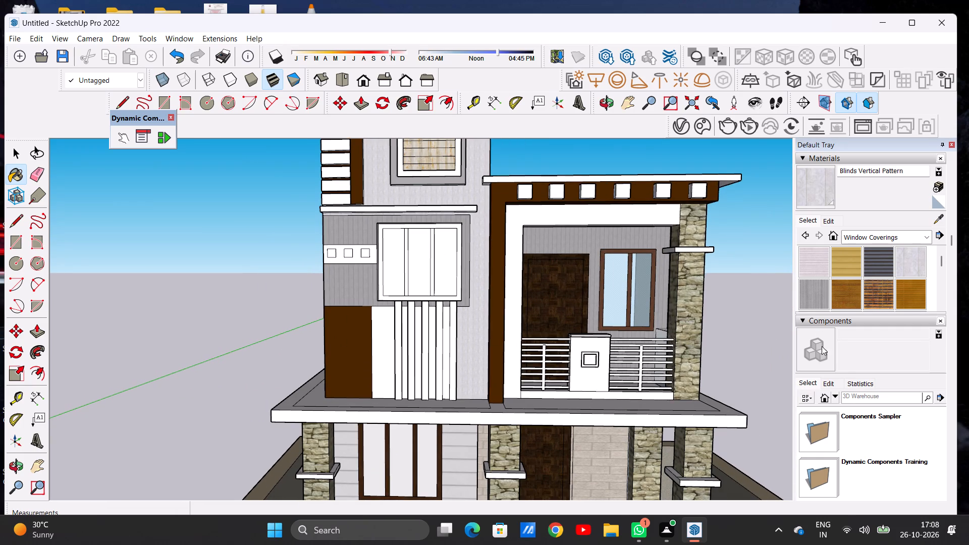
{"action": "left_click", "coordinate": [832, 220]}
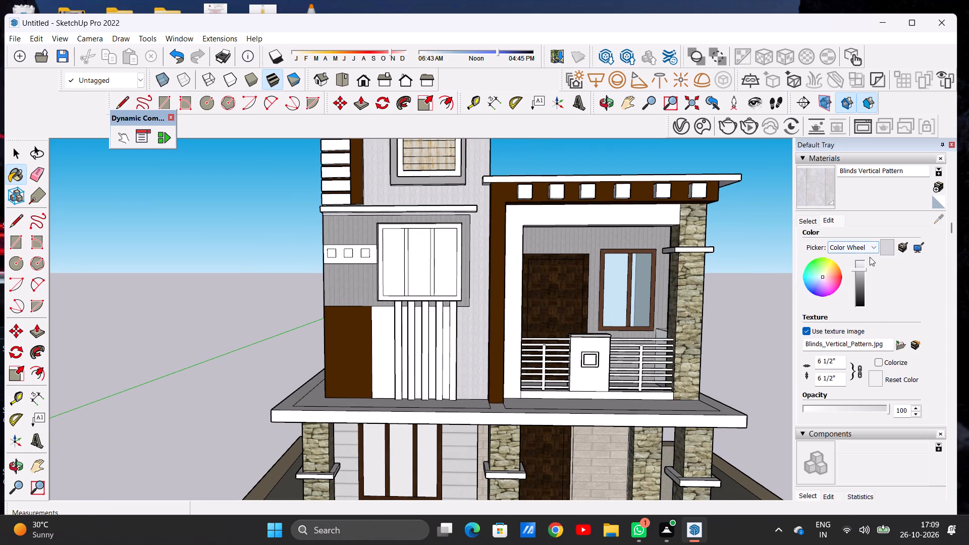
{"action": "left_click", "coordinate": [858, 267]}
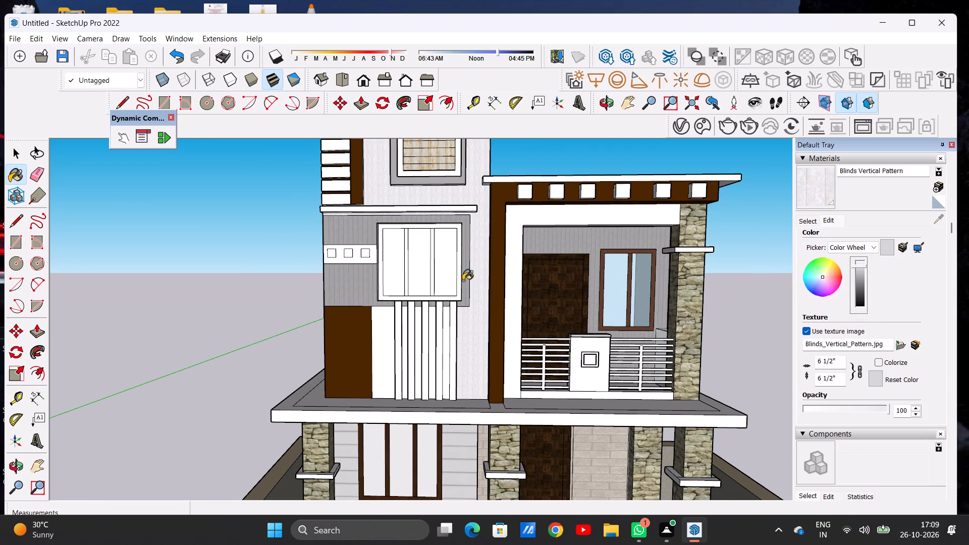
Paint the white front frame around the balcony opening with the lightened Blinds Vertical Pattern.
{"action": "scroll", "coordinate": [463, 281], "scroll_direction": "down", "scroll_amount": 5}
{"action": "scroll", "coordinate": [501, 255], "scroll_direction": "up", "scroll_amount": 14}
{"action": "left_click", "coordinate": [504, 230]}
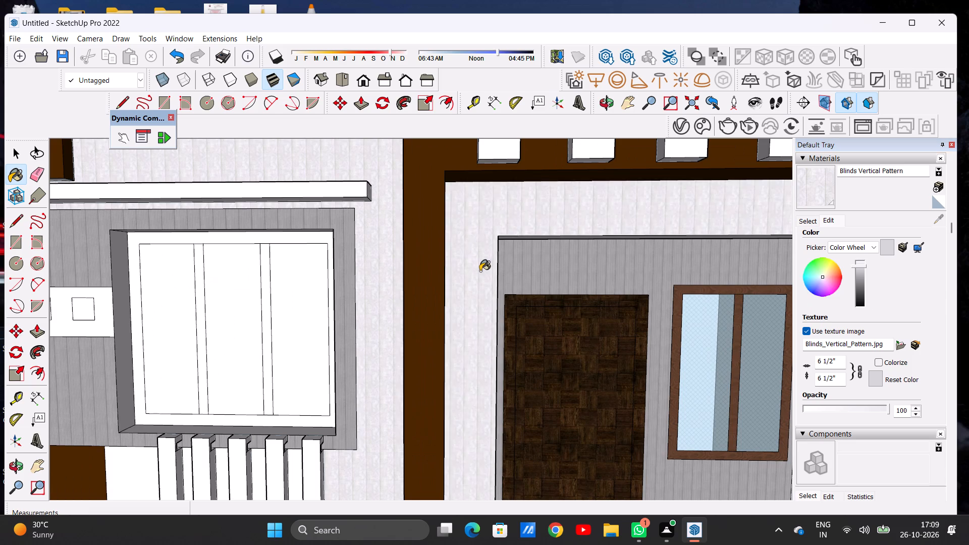
Paint the underside of the front frame above the balcony opening with Blinds Vertical Pattern.
{"action": "scroll", "coordinate": [480, 271], "scroll_direction": "down", "scroll_amount": 12}
{"action": "middle_click_drag", "start_coordinate": [516, 279], "coordinate": [407, 252]}
{"action": "scroll", "coordinate": [503, 261], "scroll_direction": "up", "scroll_amount": 4}
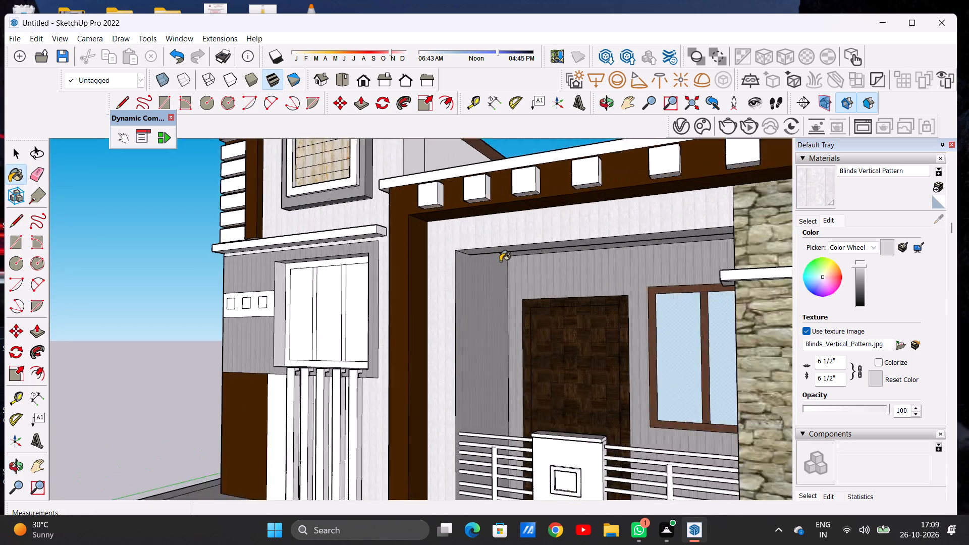
{"action": "scroll", "coordinate": [500, 261], "scroll_direction": "up", "scroll_amount": 2}
{"action": "middle_click_drag", "start_coordinate": [475, 279], "coordinate": [577, 217]}
{"action": "scroll", "coordinate": [568, 257], "scroll_direction": "up", "scroll_amount": 6}
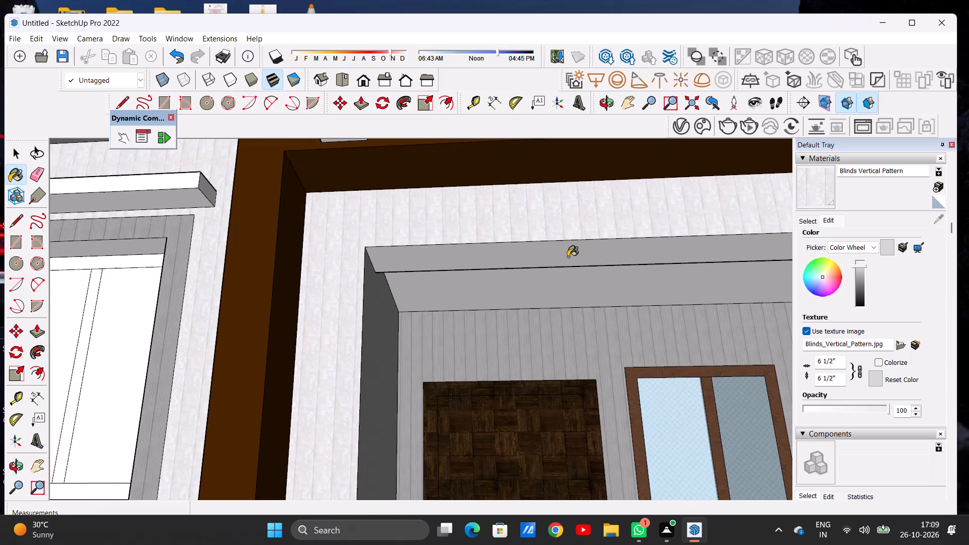
{"action": "left_click", "coordinate": [561, 251]}
Examine the upper floors of the facade from below, from the side and from the front to review the new wall finish.
{"action": "scroll", "coordinate": [552, 268], "scroll_direction": "down", "scroll_amount": 8}
{"action": "scroll", "coordinate": [536, 273], "scroll_direction": "up", "scroll_amount": 1}
{"action": "scroll", "coordinate": [536, 273], "scroll_direction": "down", "scroll_amount": 9}
{"action": "middle_click_drag", "start_coordinate": [521, 271], "coordinate": [520, 288]}
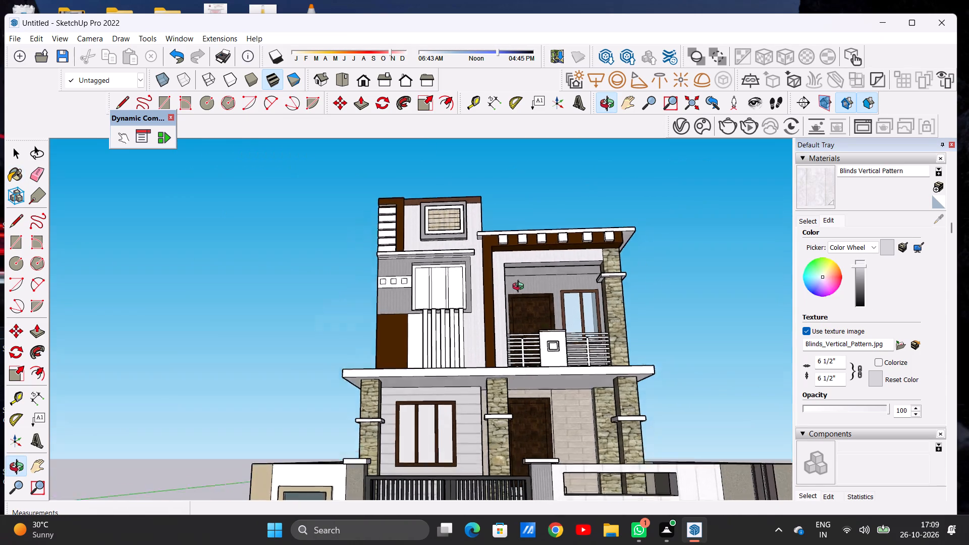
{"action": "middle_click_drag", "start_coordinate": [520, 288], "coordinate": [520, 322]}
{"action": "middle_click_drag", "start_coordinate": [636, 283], "coordinate": [542, 298]}
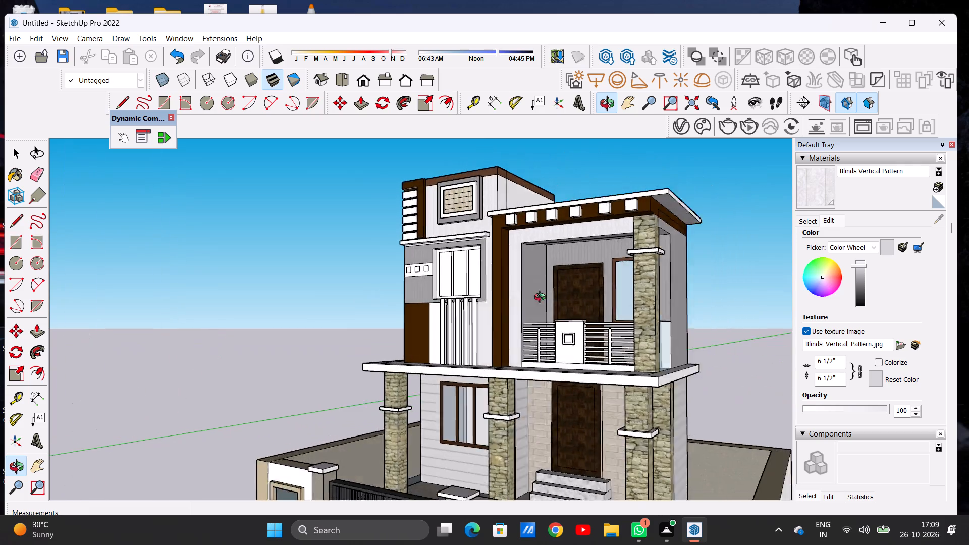
{"action": "middle_click_drag", "start_coordinate": [542, 298], "coordinate": [626, 299]}
{"action": "scroll", "coordinate": [615, 296], "scroll_direction": "down", "scroll_amount": 6}
{"action": "scroll", "coordinate": [514, 258], "scroll_direction": "up", "scroll_amount": 7}
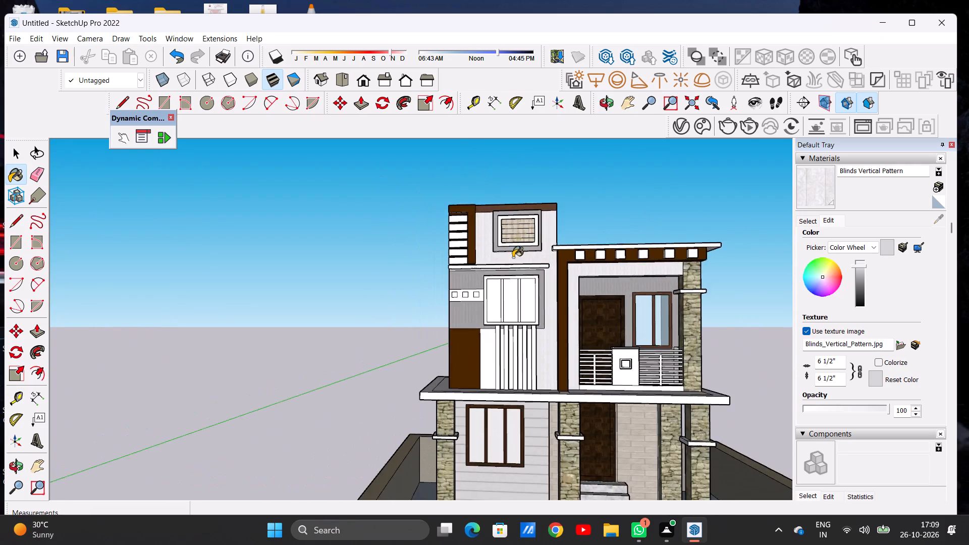
Paint the white wall strip between the brown panel and the vertical slats with Blinds Vertical Pattern.
{"action": "scroll", "coordinate": [513, 257], "scroll_direction": "up", "scroll_amount": 3}
{"action": "scroll", "coordinate": [480, 430], "scroll_direction": "up", "scroll_amount": 8}
{"action": "left_click", "coordinate": [469, 408]}
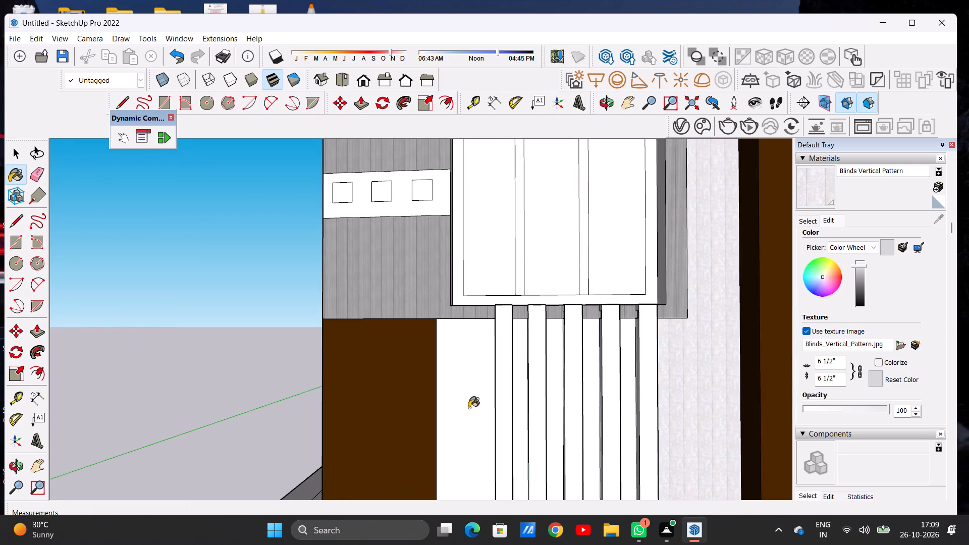
Paint the white wall strips between the vertical slats below the projecting window box with Blinds Vertical Pattern.
{"action": "scroll", "coordinate": [471, 398], "scroll_direction": "down", "scroll_amount": 5}
{"action": "scroll", "coordinate": [503, 363], "scroll_direction": "up", "scroll_amount": 6}
{"action": "scroll", "coordinate": [499, 363], "scroll_direction": "down", "scroll_amount": 1}
{"action": "scroll", "coordinate": [499, 363], "scroll_direction": "up", "scroll_amount": 1}
{"action": "scroll", "coordinate": [499, 363], "scroll_direction": "down", "scroll_amount": 1}
{"action": "scroll", "coordinate": [499, 363], "scroll_direction": "up", "scroll_amount": 3}
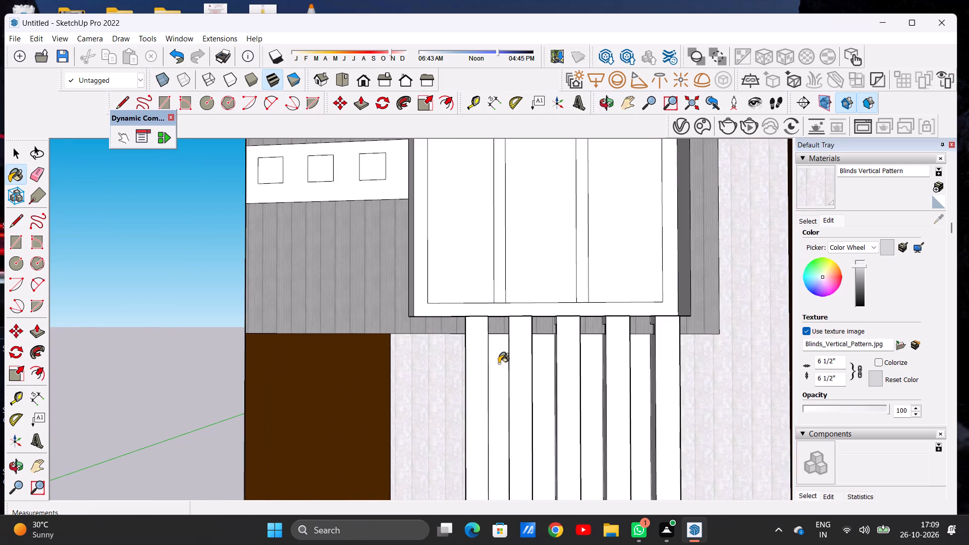
{"action": "left_click", "coordinate": [499, 363]}
{"action": "left_click", "coordinate": [550, 355]}
{"action": "left_click", "coordinate": [598, 351]}
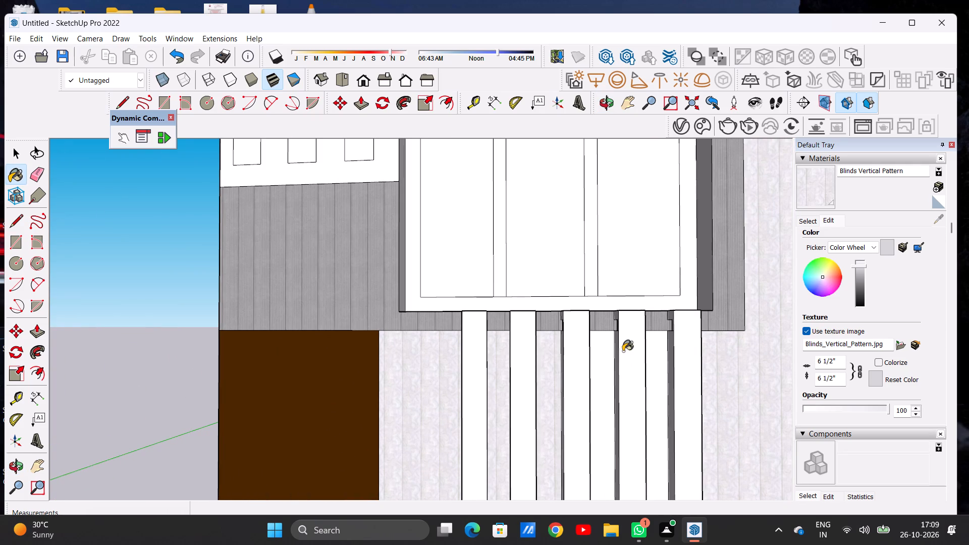
{"action": "left_click", "coordinate": [662, 348]}
{"action": "scroll", "coordinate": [461, 374], "scroll_direction": "down", "scroll_amount": 13}
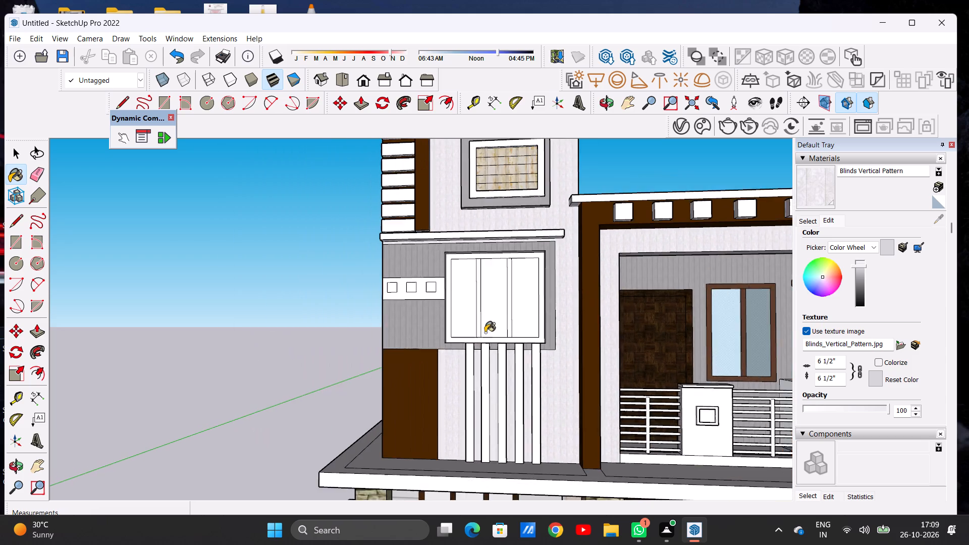
{"action": "scroll", "coordinate": [498, 318], "scroll_direction": "down", "scroll_amount": 3}
{"action": "middle_click_drag", "start_coordinate": [455, 351], "coordinate": [556, 384]}
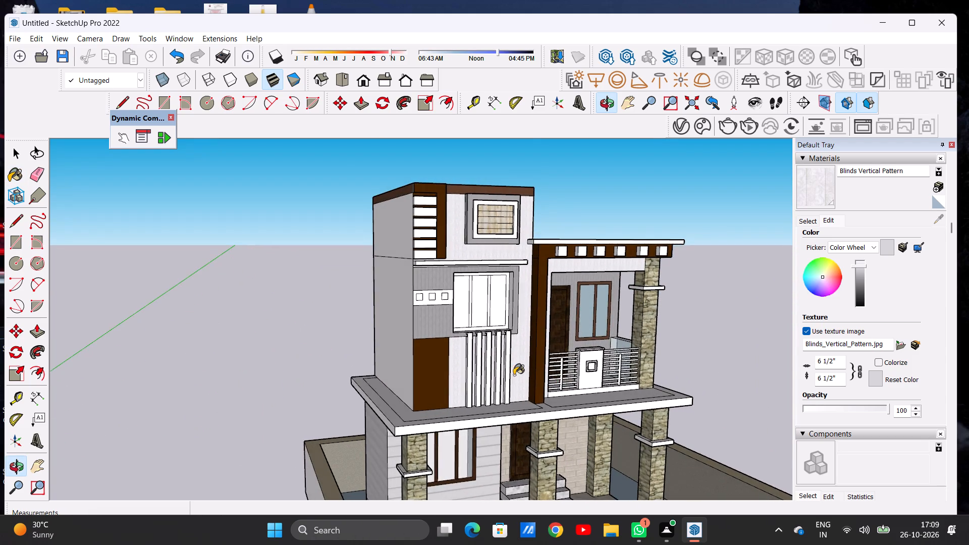
{"action": "scroll", "coordinate": [511, 374], "scroll_direction": "up", "scroll_amount": 7}
{"action": "key", "text": "space"}
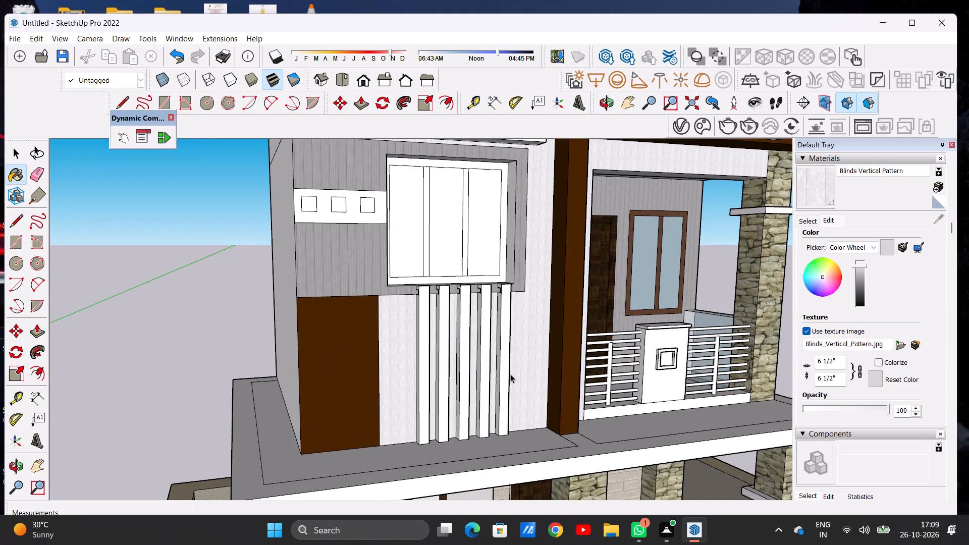
Examine the upper-floor facade from the front to review the wall finish around the vertical slats and balcony.
{"action": "scroll", "coordinate": [508, 369], "scroll_direction": "down", "scroll_amount": 6}
{"action": "middle_click_drag", "start_coordinate": [521, 353], "coordinate": [457, 358]}
{"action": "scroll", "coordinate": [500, 356], "scroll_direction": "up", "scroll_amount": 1}
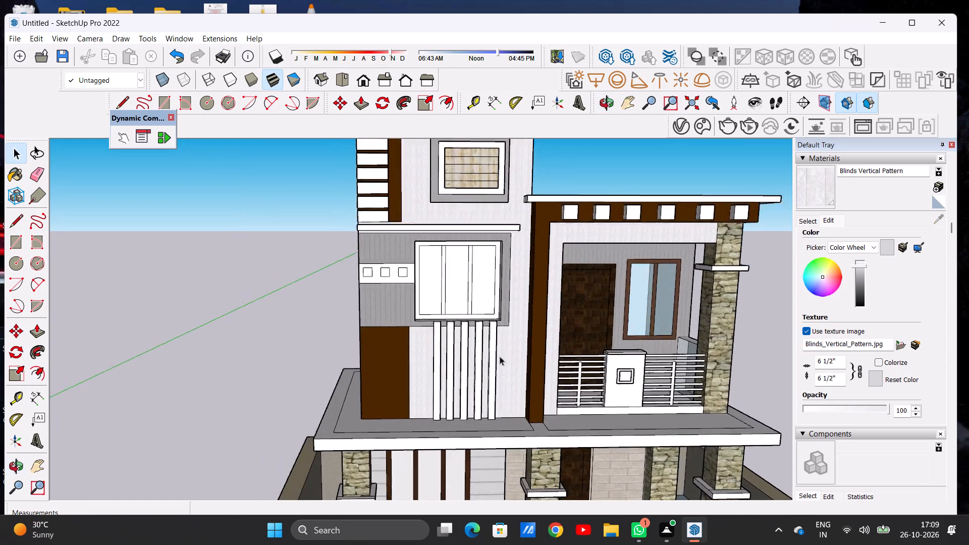
{"action": "scroll", "coordinate": [500, 356], "scroll_direction": "up", "scroll_amount": 13}
{"action": "scroll", "coordinate": [515, 359], "scroll_direction": "down", "scroll_amount": 1}
{"action": "scroll", "coordinate": [515, 359], "scroll_direction": "up", "scroll_amount": 5}
{"action": "scroll", "coordinate": [509, 358], "scroll_direction": "down", "scroll_amount": 18}
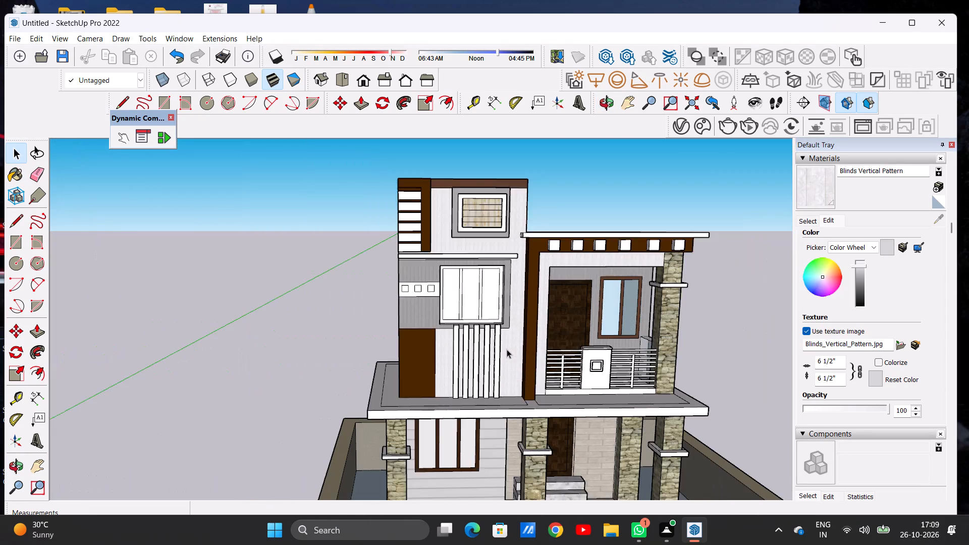
{"action": "scroll", "coordinate": [507, 349], "scroll_direction": "down", "scroll_amount": 7}
{"action": "scroll", "coordinate": [472, 354], "scroll_direction": "up", "scroll_amount": 6}
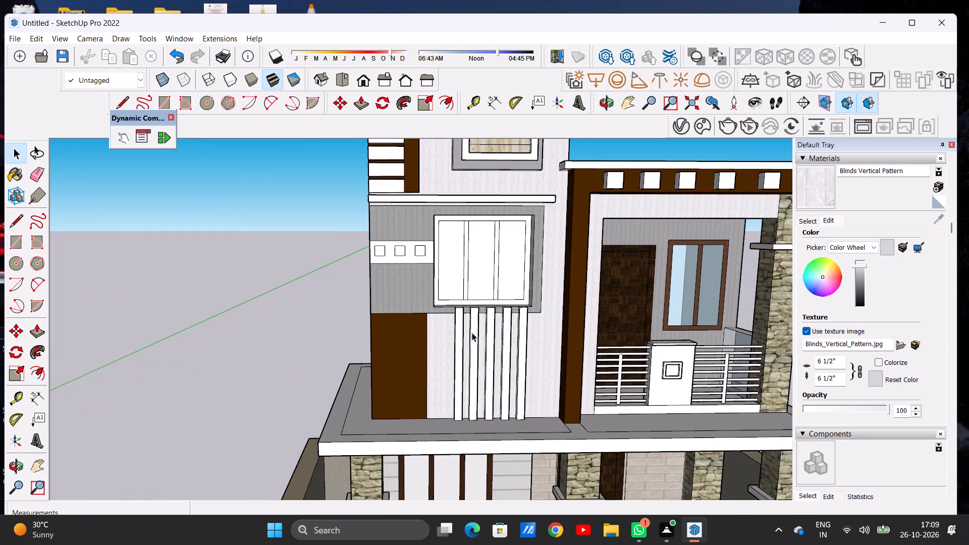
{"action": "scroll", "coordinate": [474, 320], "scroll_direction": "down", "scroll_amount": 5}
{"action": "scroll", "coordinate": [473, 347], "scroll_direction": "up", "scroll_amount": 9}
Examine the white vertical slats and their side faces from an angle, both close up and against the whole facade.
{"action": "middle_click_drag", "start_coordinate": [446, 352], "coordinate": [542, 355]}
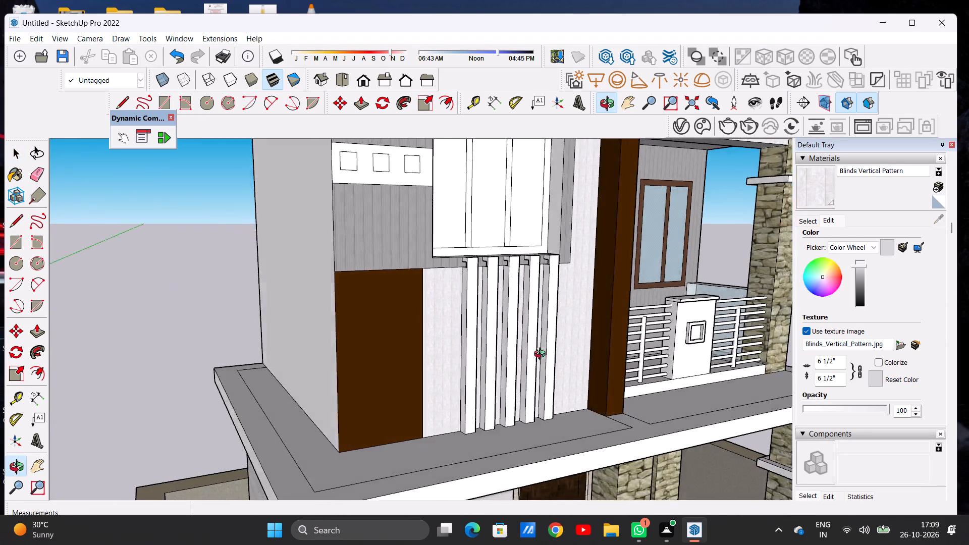
{"action": "middle_click_drag", "start_coordinate": [542, 355], "coordinate": [584, 353]}
{"action": "scroll", "coordinate": [491, 384], "scroll_direction": "up", "scroll_amount": 6}
{"action": "scroll", "coordinate": [470, 374], "scroll_direction": "down", "scroll_amount": 9}
{"action": "scroll", "coordinate": [473, 359], "scroll_direction": "up", "scroll_amount": 3}
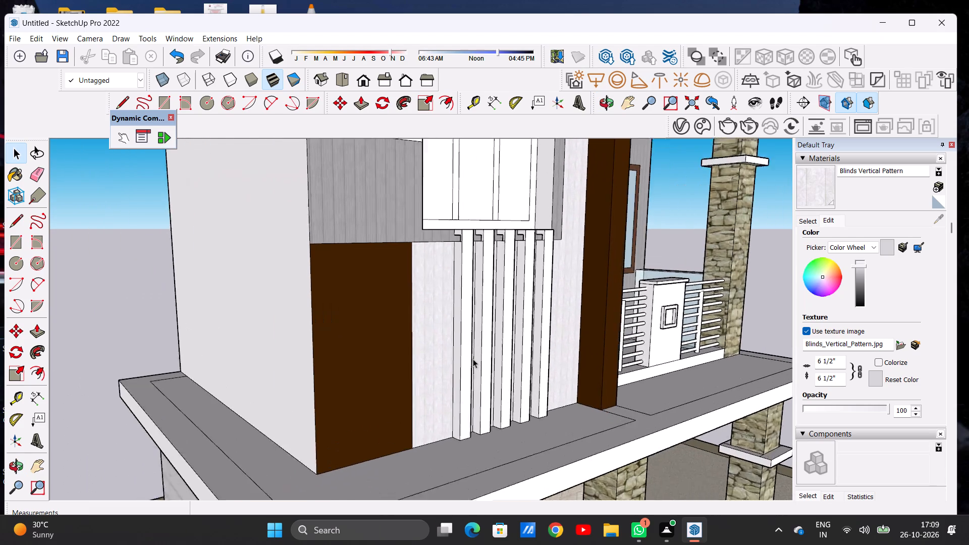
{"action": "scroll", "coordinate": [473, 359], "scroll_direction": "up", "scroll_amount": 1}
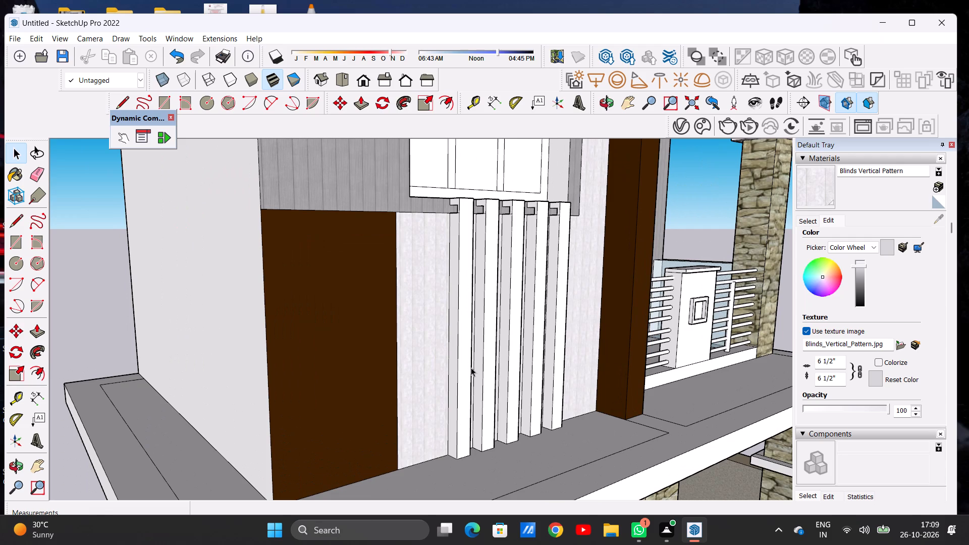
{"action": "left_click_drag", "start_coordinate": [471, 375], "coordinate": [471, 381]}
{"action": "scroll", "coordinate": [428, 312], "scroll_direction": "down", "scroll_amount": 8}
{"action": "scroll", "coordinate": [442, 282], "scroll_direction": "up", "scroll_amount": 3}
{"action": "scroll", "coordinate": [446, 275], "scroll_direction": "down", "scroll_amount": 1}
{"action": "scroll", "coordinate": [446, 275], "scroll_direction": "up", "scroll_amount": 6}
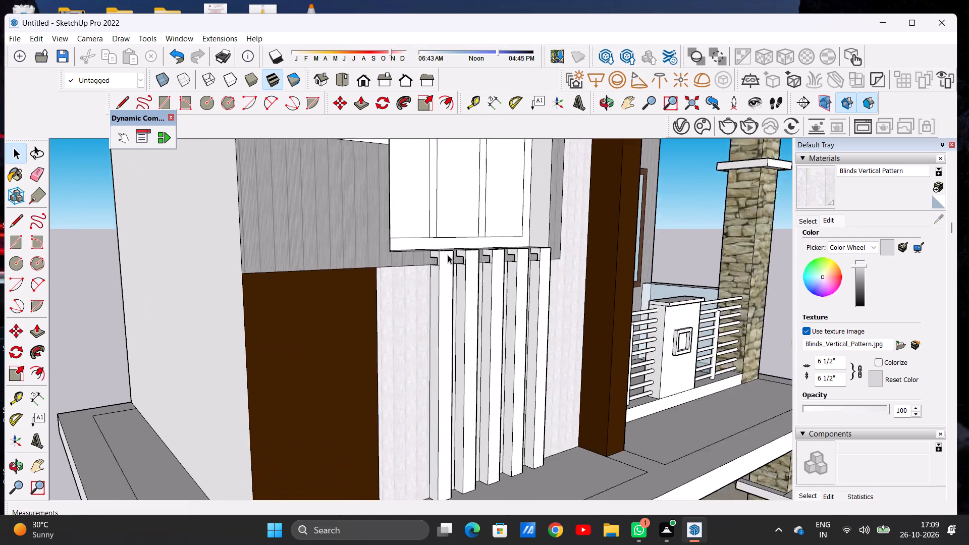
{"action": "scroll", "coordinate": [448, 255], "scroll_direction": "up", "scroll_amount": 3}
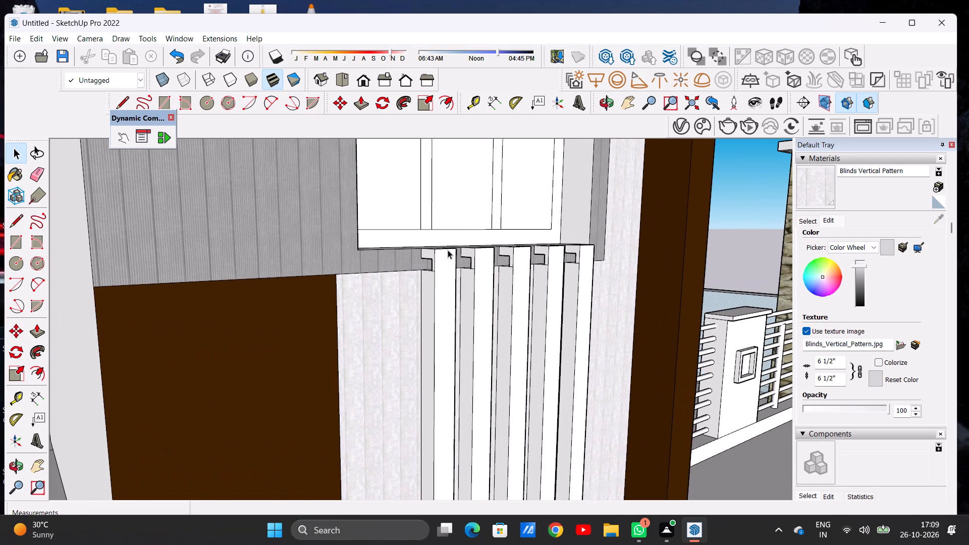
{"action": "scroll", "coordinate": [448, 250], "scroll_direction": "down", "scroll_amount": 16}
{"action": "scroll", "coordinate": [452, 269], "scroll_direction": "up", "scroll_amount": 3}
{"action": "scroll", "coordinate": [452, 270], "scroll_direction": "down", "scroll_amount": 1}
{"action": "scroll", "coordinate": [452, 270], "scroll_direction": "up", "scroll_amount": 6}
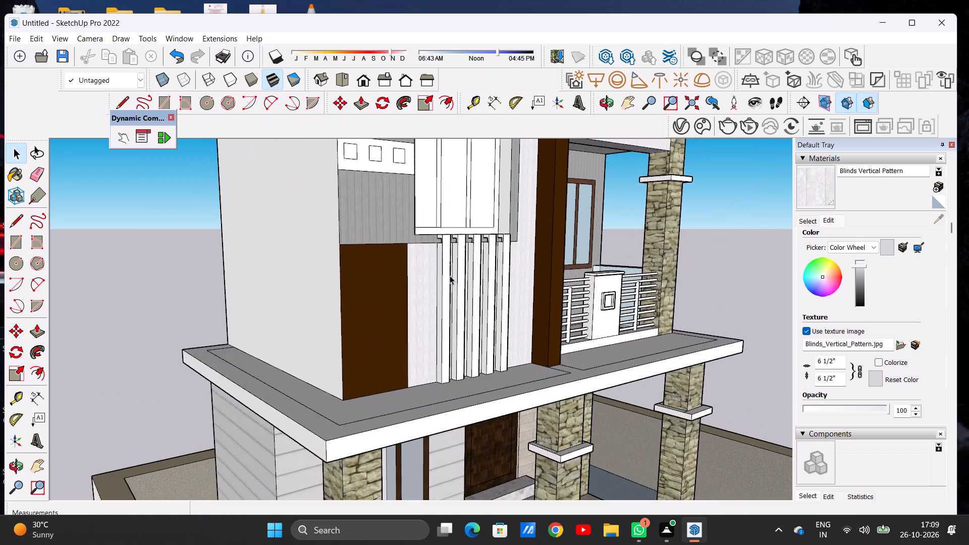
{"action": "scroll", "coordinate": [450, 276], "scroll_direction": "up", "scroll_amount": 5}
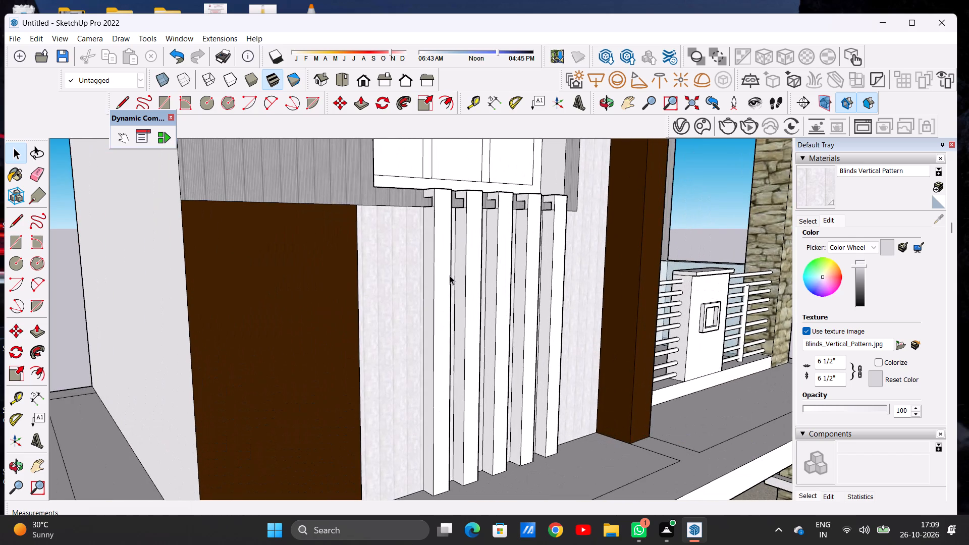
{"action": "scroll", "coordinate": [443, 279], "scroll_direction": "down", "scroll_amount": 6}
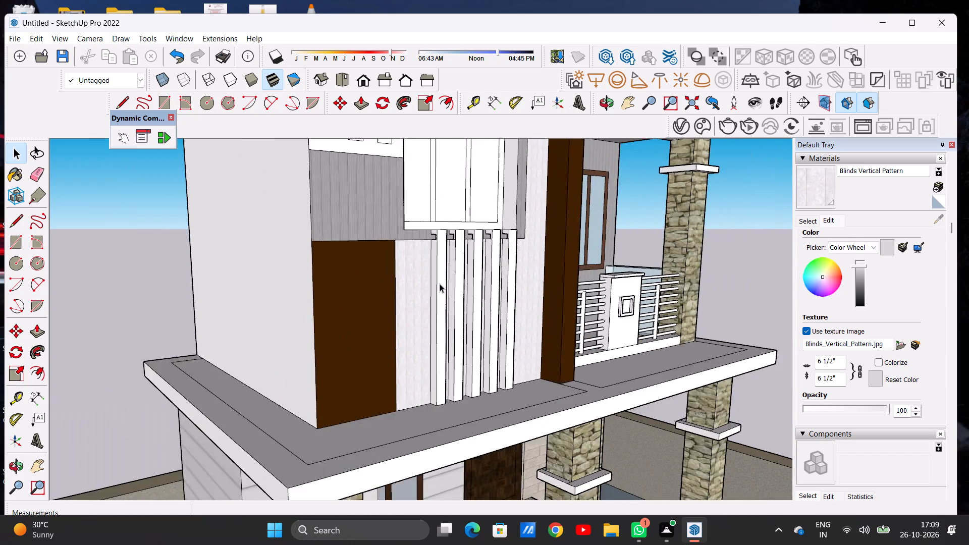
{"action": "scroll", "coordinate": [440, 284], "scroll_direction": "down", "scroll_amount": 6}
{"action": "scroll", "coordinate": [440, 284], "scroll_direction": "up", "scroll_amount": 1}
{"action": "scroll", "coordinate": [440, 284], "scroll_direction": "down", "scroll_amount": 7}
{"action": "scroll", "coordinate": [452, 285], "scroll_direction": "up", "scroll_amount": 2}
{"action": "scroll", "coordinate": [452, 285], "scroll_direction": "down", "scroll_amount": 1}
{"action": "scroll", "coordinate": [452, 285], "scroll_direction": "up", "scroll_amount": 1}
{"action": "scroll", "coordinate": [452, 285], "scroll_direction": "down", "scroll_amount": 1}
{"action": "scroll", "coordinate": [452, 285], "scroll_direction": "up", "scroll_amount": 9}
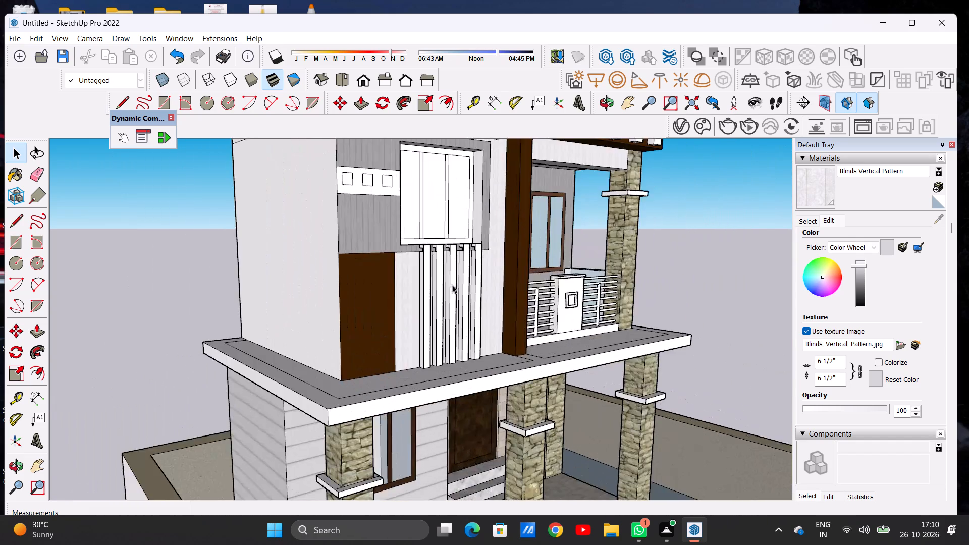
{"action": "scroll", "coordinate": [452, 285], "scroll_direction": "up", "scroll_amount": 3}
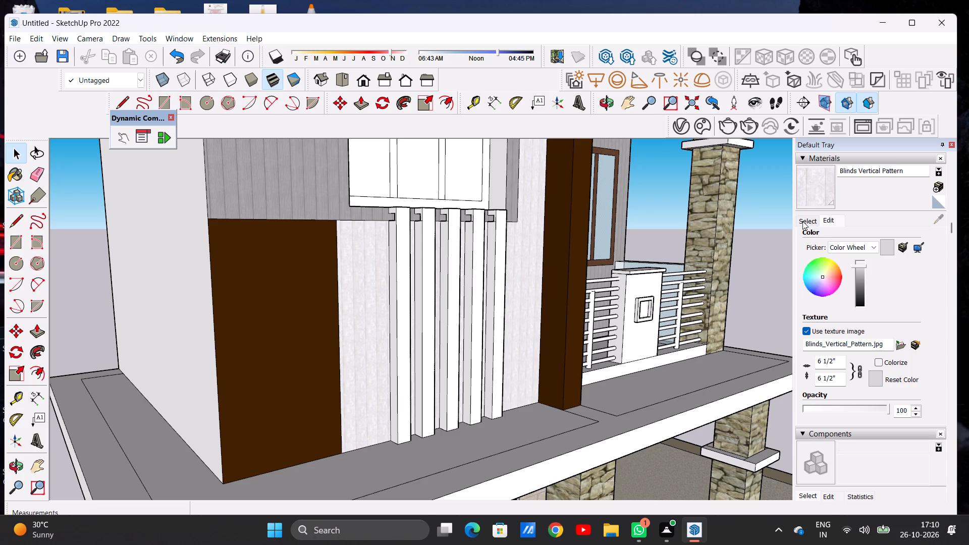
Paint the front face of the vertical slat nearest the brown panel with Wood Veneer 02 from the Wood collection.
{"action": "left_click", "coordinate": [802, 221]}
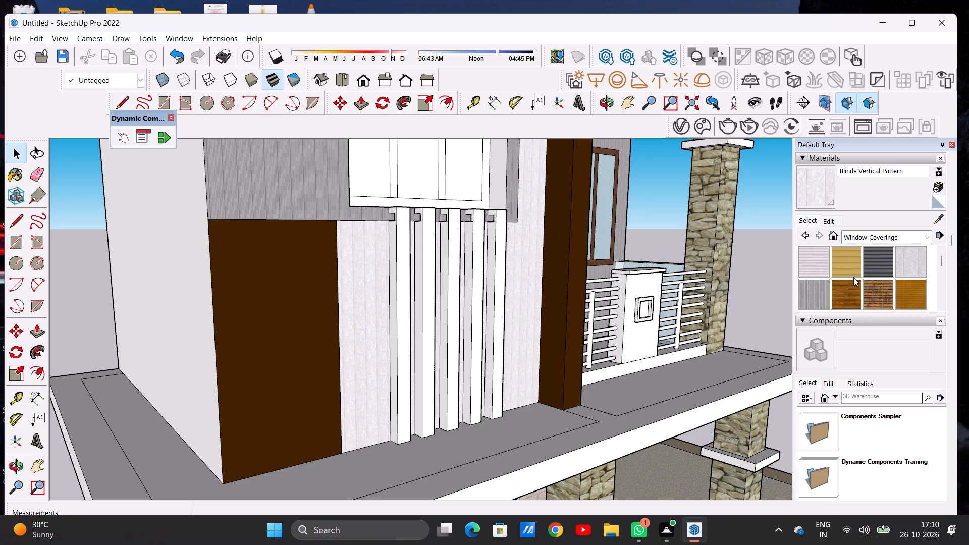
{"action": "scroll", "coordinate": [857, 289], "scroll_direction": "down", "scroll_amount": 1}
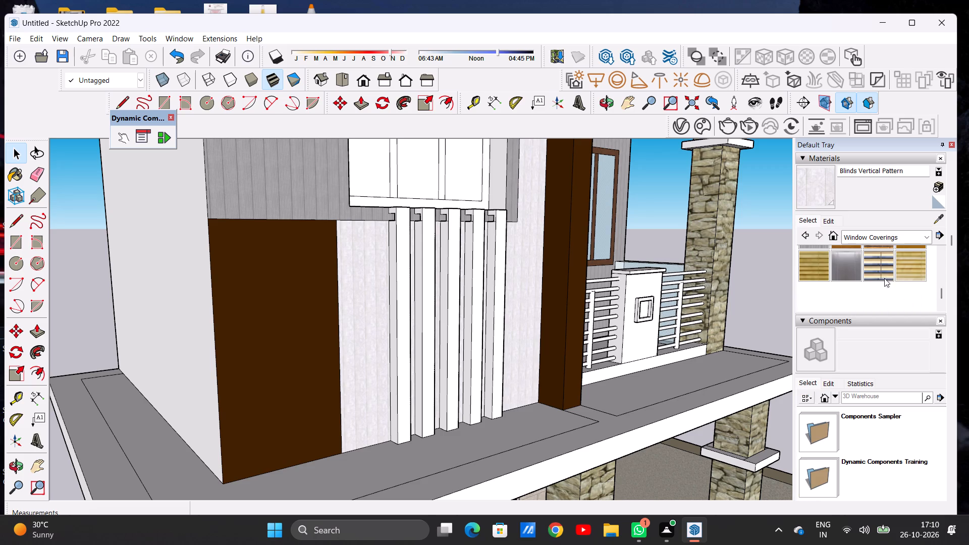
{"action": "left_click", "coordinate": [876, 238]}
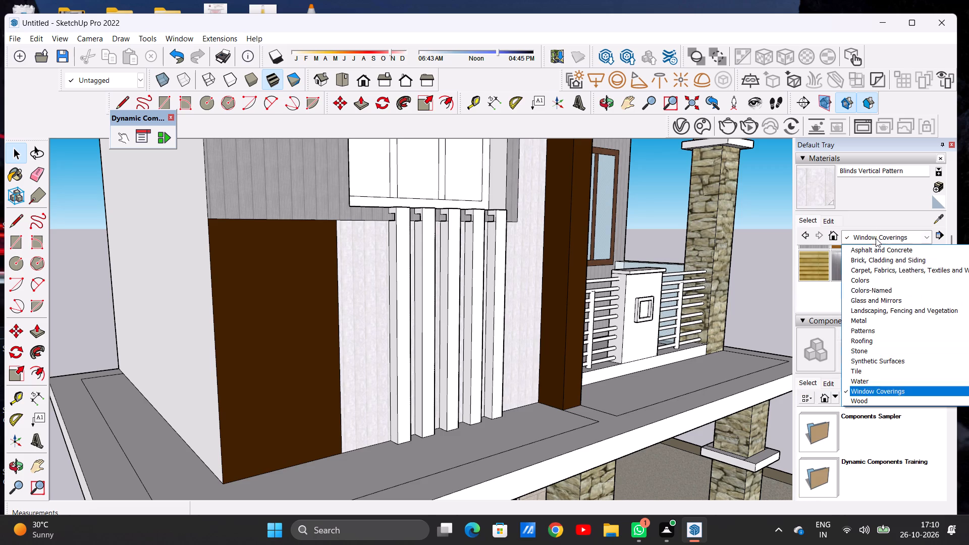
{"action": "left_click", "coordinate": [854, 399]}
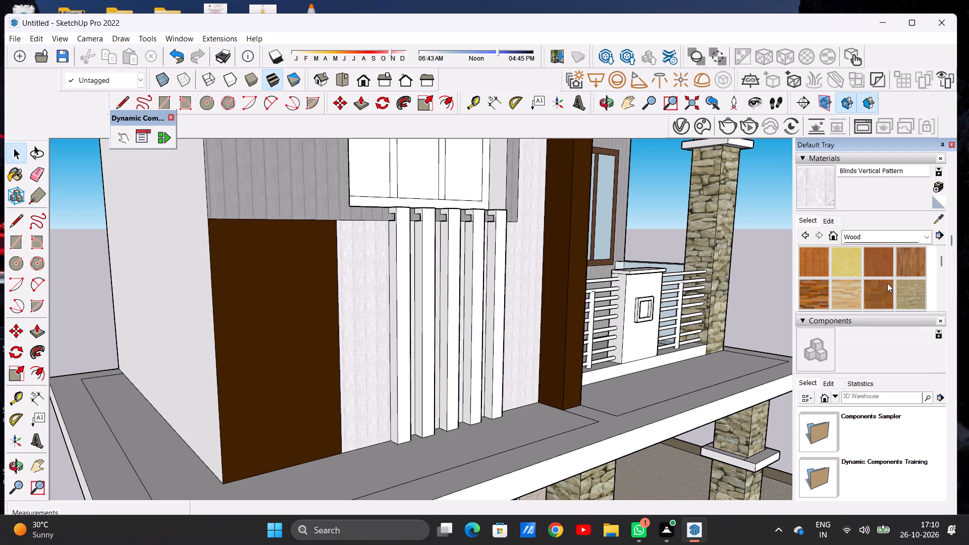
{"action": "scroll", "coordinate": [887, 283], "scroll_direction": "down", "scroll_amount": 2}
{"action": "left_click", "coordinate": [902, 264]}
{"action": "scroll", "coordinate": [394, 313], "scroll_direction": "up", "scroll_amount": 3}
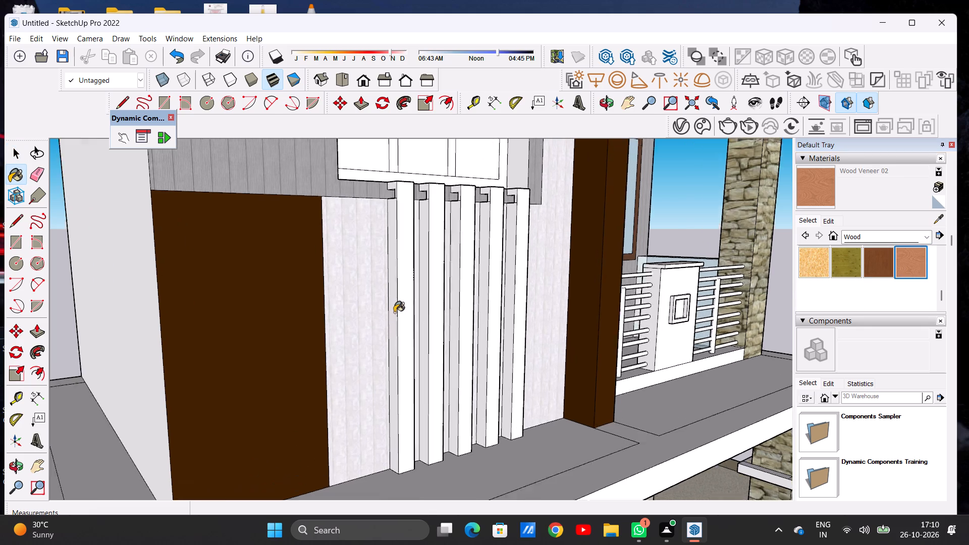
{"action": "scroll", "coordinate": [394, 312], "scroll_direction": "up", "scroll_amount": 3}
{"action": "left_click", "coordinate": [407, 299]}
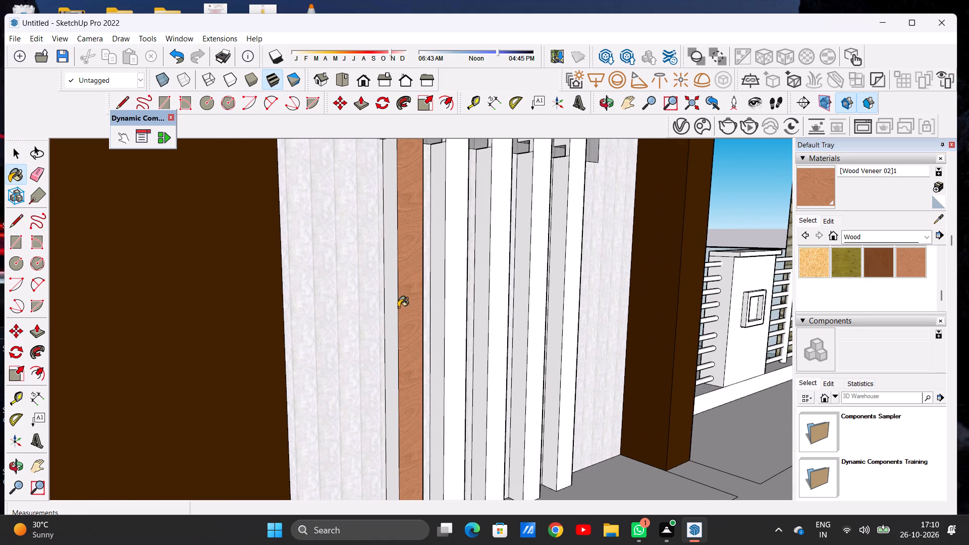
Repaint the front face of the vertical slat nearest the brown panel with Wood Cherry Original.
{"action": "scroll", "coordinate": [398, 307], "scroll_direction": "down", "scroll_amount": 6}
{"action": "middle_click_drag", "start_coordinate": [406, 300], "coordinate": [352, 299]}
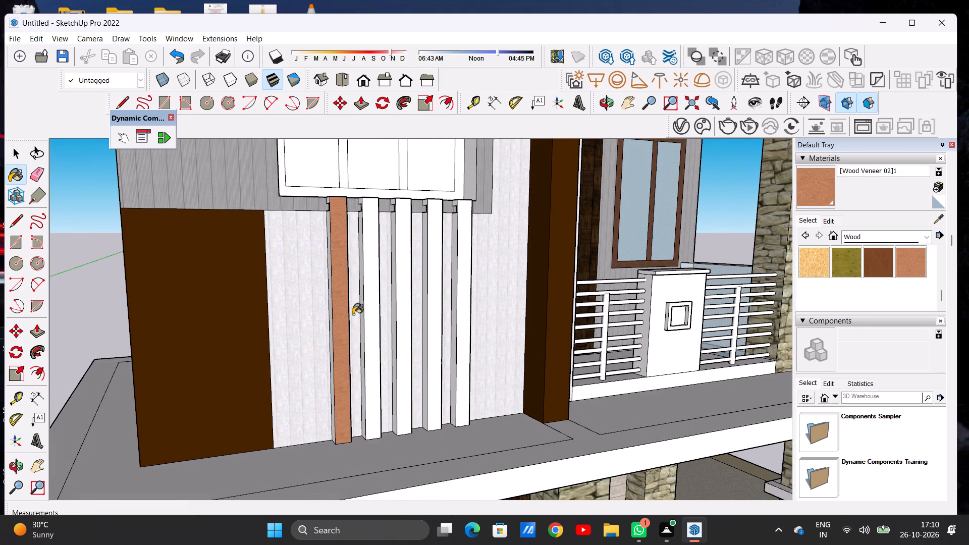
{"action": "scroll", "coordinate": [353, 315], "scroll_direction": "down", "scroll_amount": 4}
{"action": "scroll", "coordinate": [830, 269], "scroll_direction": "up", "scroll_amount": 1}
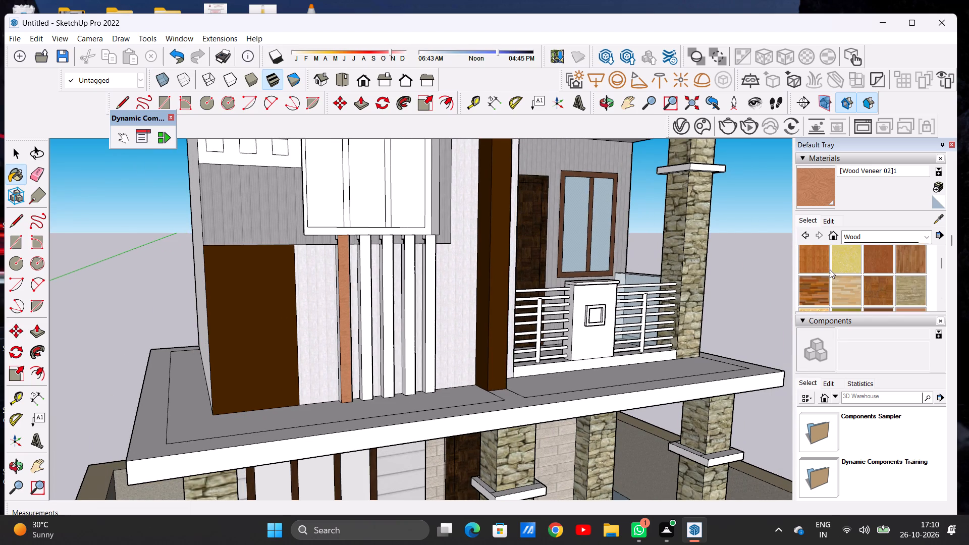
{"action": "scroll", "coordinate": [830, 269], "scroll_direction": "up", "scroll_amount": 1}
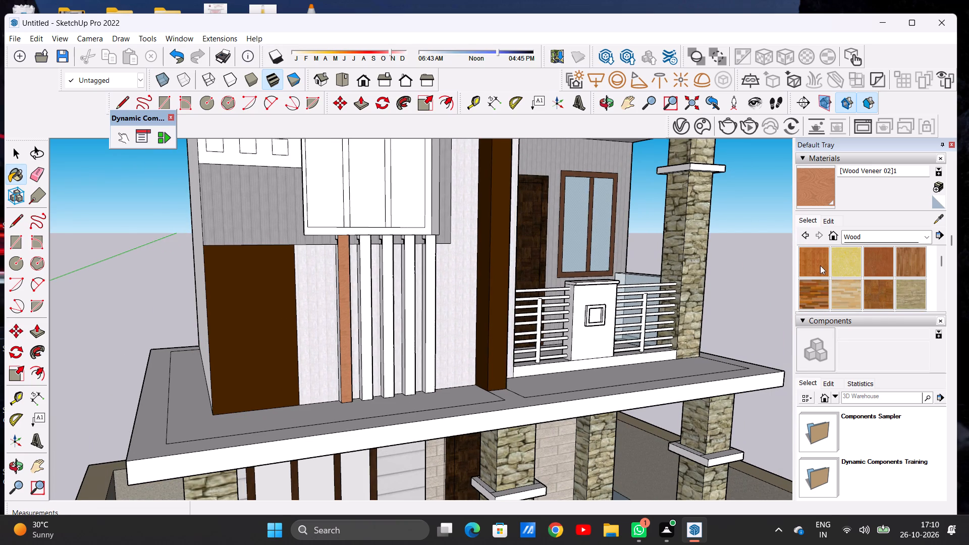
{"action": "left_click", "coordinate": [872, 264]}
{"action": "scroll", "coordinate": [340, 325], "scroll_direction": "up", "scroll_amount": 5}
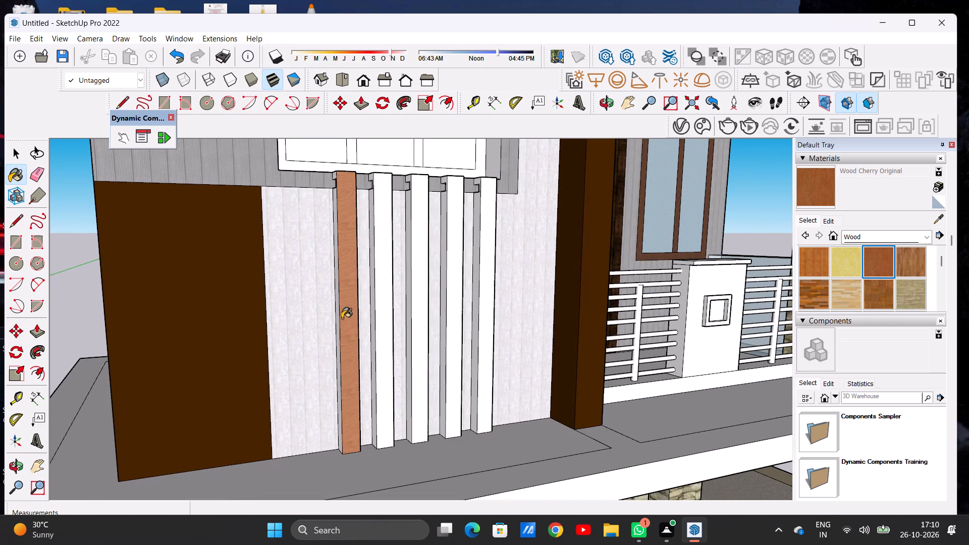
{"action": "left_click", "coordinate": [347, 311]}
{"action": "scroll", "coordinate": [368, 298], "scroll_direction": "down", "scroll_amount": 8}
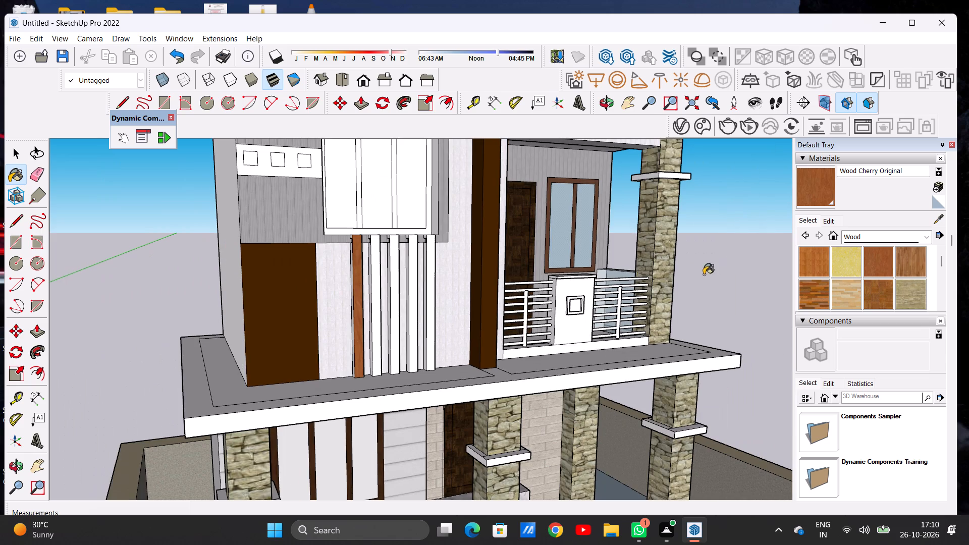
Darken the Wood Cherry Original material slightly by lowering its color brightness.
{"action": "left_click", "coordinate": [827, 227]}
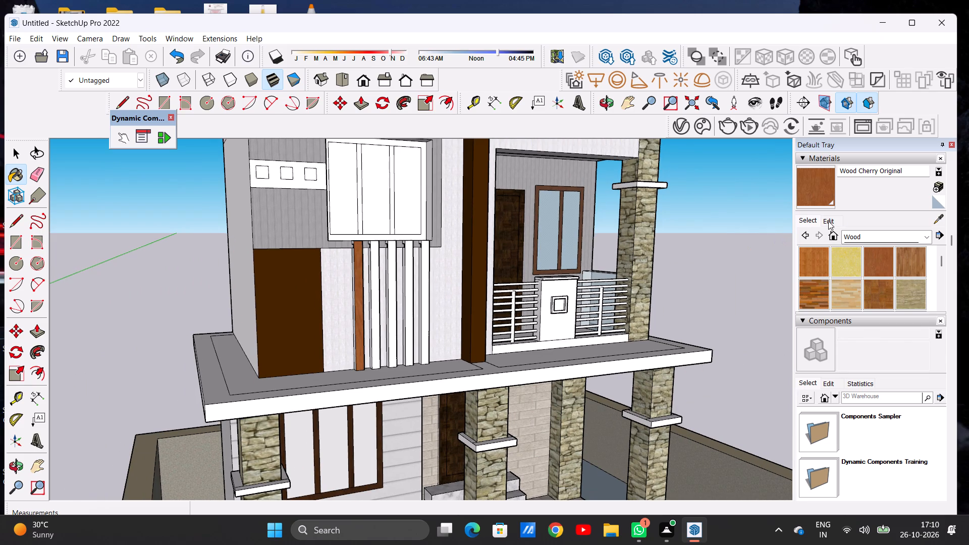
{"action": "left_click", "coordinate": [828, 221]}
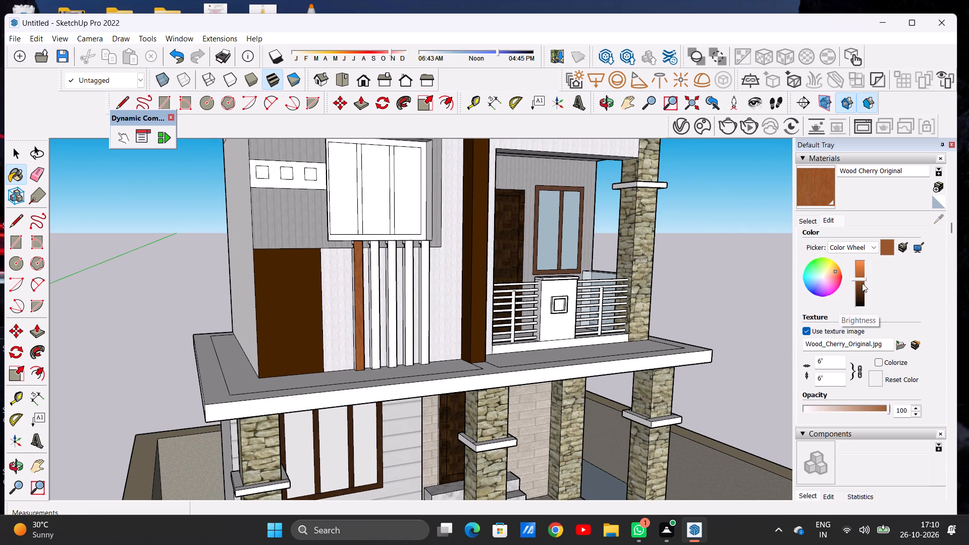
{"action": "left_click", "coordinate": [858, 285]}
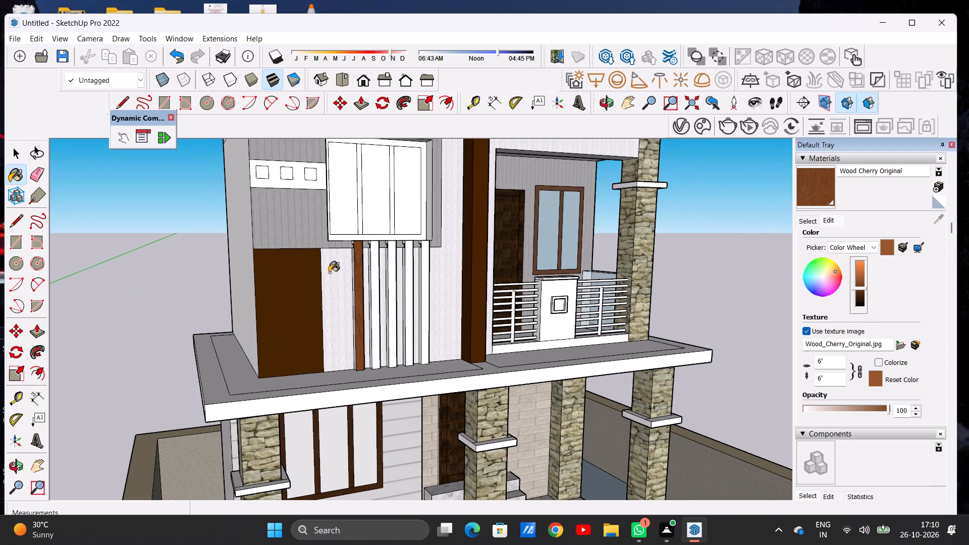
Examine the darkened wood finish on the painted slat from a distance and close up from the side.
{"action": "scroll", "coordinate": [321, 274], "scroll_direction": "down", "scroll_amount": 11}
{"action": "scroll", "coordinate": [326, 303], "scroll_direction": "up", "scroll_amount": 2}
{"action": "scroll", "coordinate": [326, 304], "scroll_direction": "down", "scroll_amount": 2}
{"action": "scroll", "coordinate": [326, 304], "scroll_direction": "up", "scroll_amount": 11}
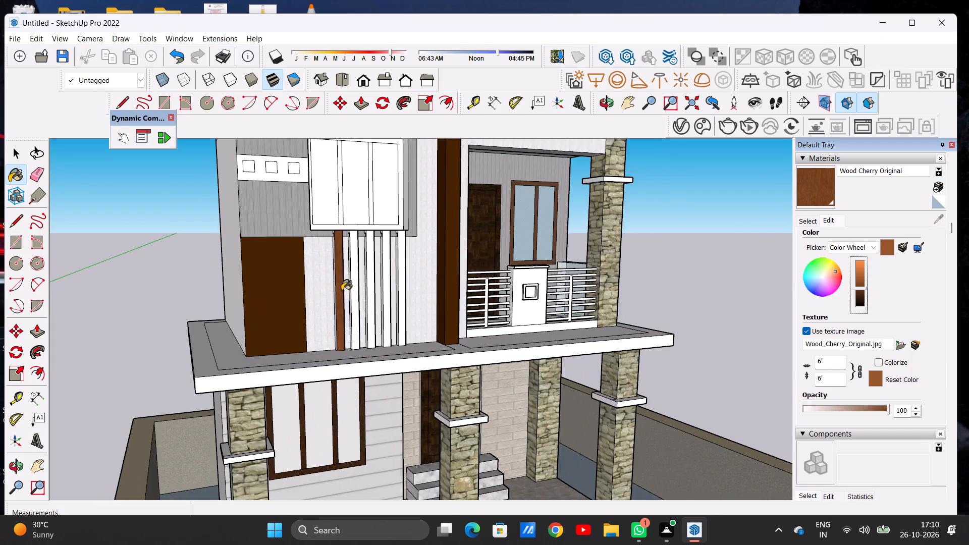
{"action": "scroll", "coordinate": [342, 291], "scroll_direction": "up", "scroll_amount": 5}
{"action": "middle_click_drag", "start_coordinate": [330, 270], "coordinate": [407, 315]}
{"action": "scroll", "coordinate": [390, 296], "scroll_direction": "up", "scroll_amount": 6}
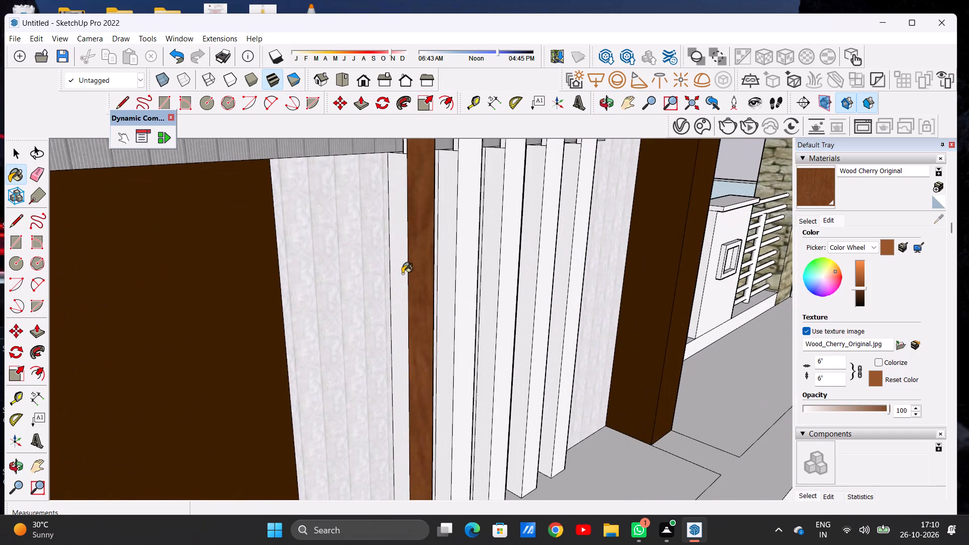
Paint the side and top faces of the vertical slat nearest the brown panel with Wood Cherry Original.
{"action": "left_click", "coordinate": [402, 274]}
{"action": "scroll", "coordinate": [391, 297], "scroll_direction": "down", "scroll_amount": 17}
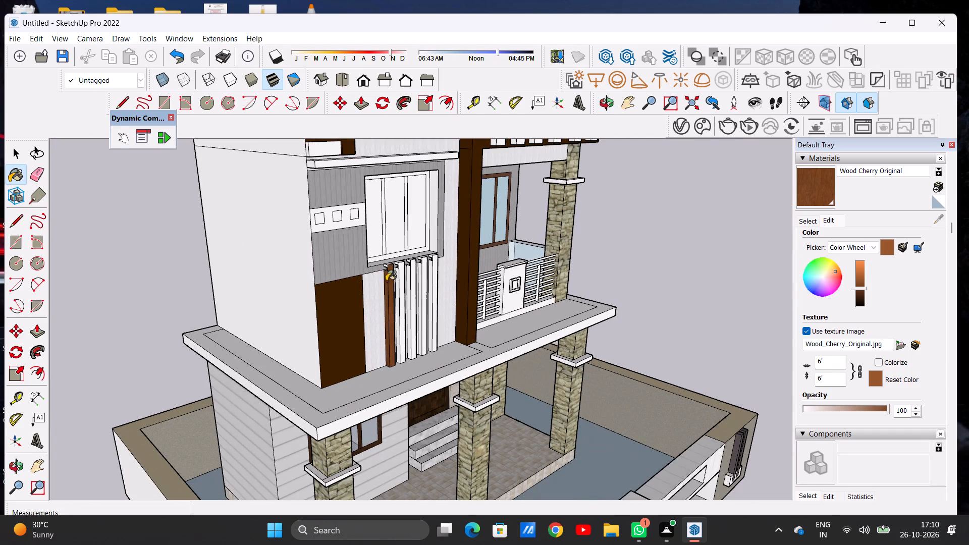
{"action": "scroll", "coordinate": [388, 269], "scroll_direction": "up", "scroll_amount": 18}
{"action": "left_click", "coordinate": [389, 263]}
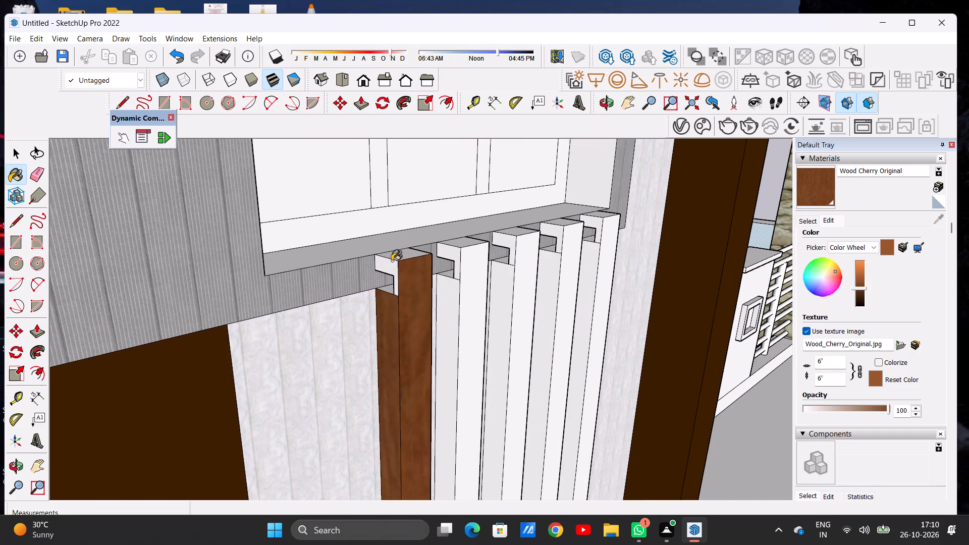
{"action": "left_click", "coordinate": [399, 255]}
{"action": "scroll", "coordinate": [379, 304], "scroll_direction": "down", "scroll_amount": 9}
{"action": "middle_click_drag", "start_coordinate": [402, 291], "coordinate": [261, 278]}
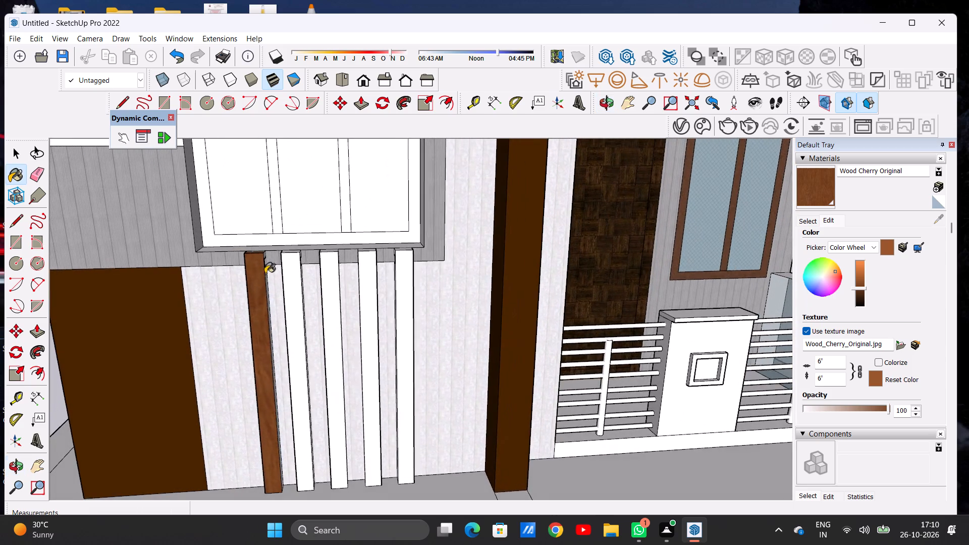
{"action": "scroll", "coordinate": [267, 269], "scroll_direction": "up", "scroll_amount": 5}
{"action": "scroll", "coordinate": [268, 255], "scroll_direction": "down", "scroll_amount": 1}
{"action": "scroll", "coordinate": [268, 255], "scroll_direction": "up", "scroll_amount": 17}
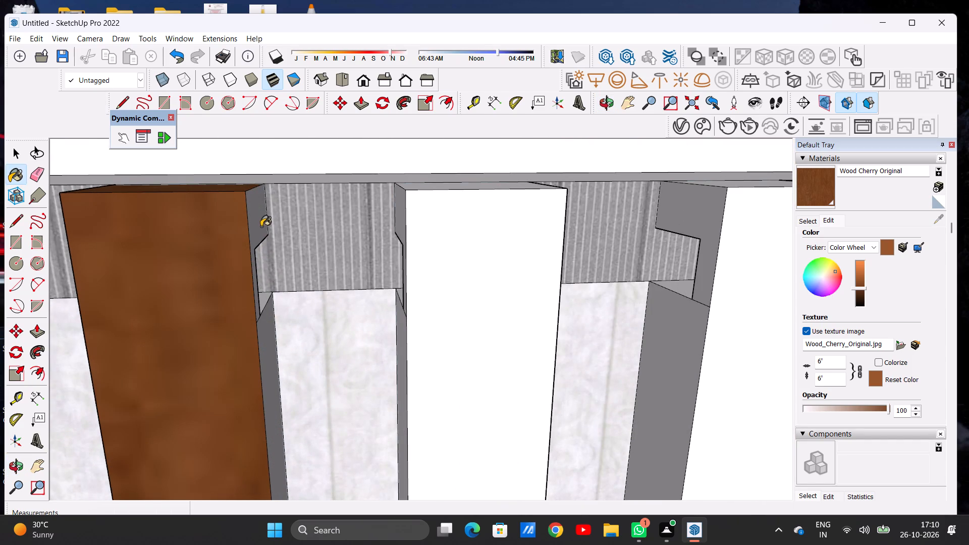
{"action": "left_click", "coordinate": [261, 227]}
{"action": "left_click", "coordinate": [259, 338]}
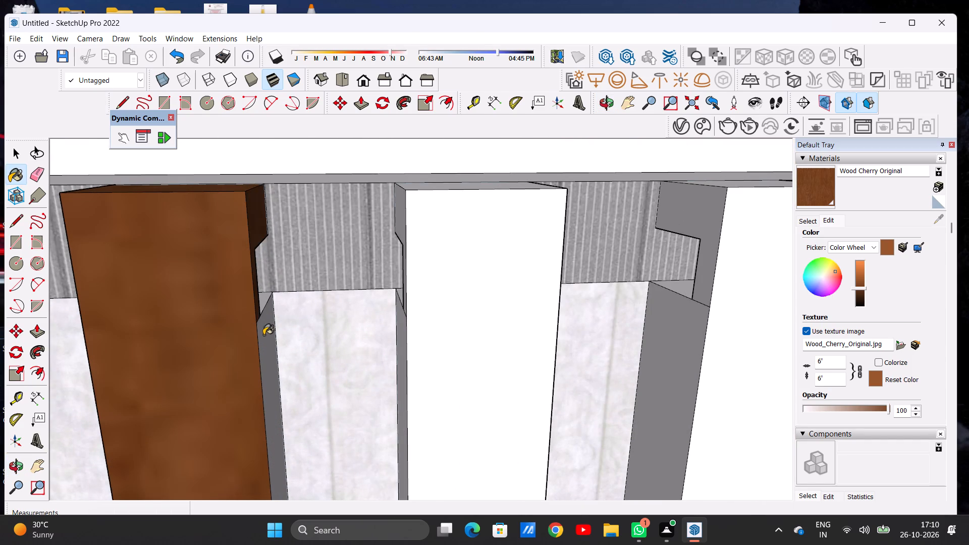
Paint the second slat's front face and its side faces away from the brown panel with Wood Cherry Original.
{"action": "scroll", "coordinate": [321, 266], "scroll_direction": "down", "scroll_amount": 18}
{"action": "middle_click_drag", "start_coordinate": [292, 274], "coordinate": [447, 256]}
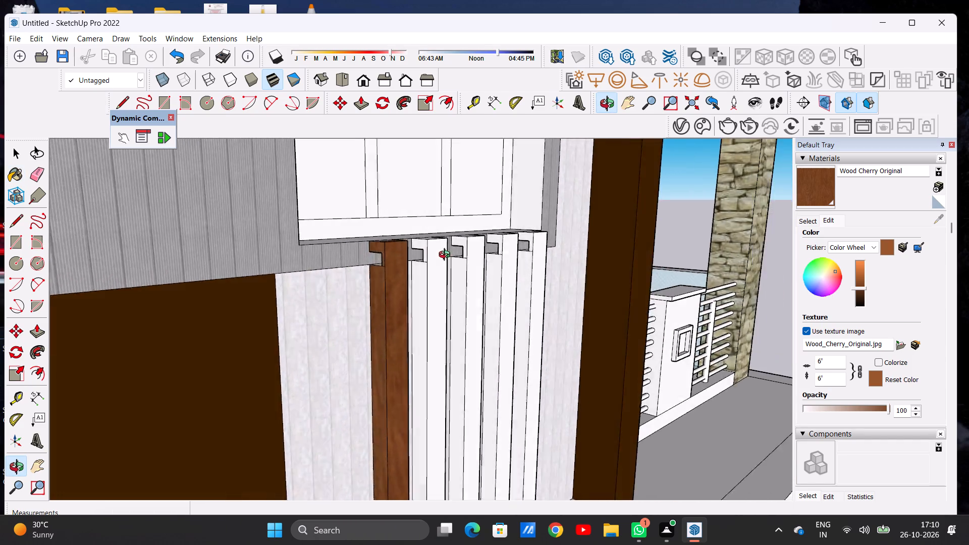
{"action": "middle_click_drag", "start_coordinate": [447, 256], "coordinate": [308, 241]}
{"action": "scroll", "coordinate": [309, 244], "scroll_direction": "down", "scroll_amount": 5}
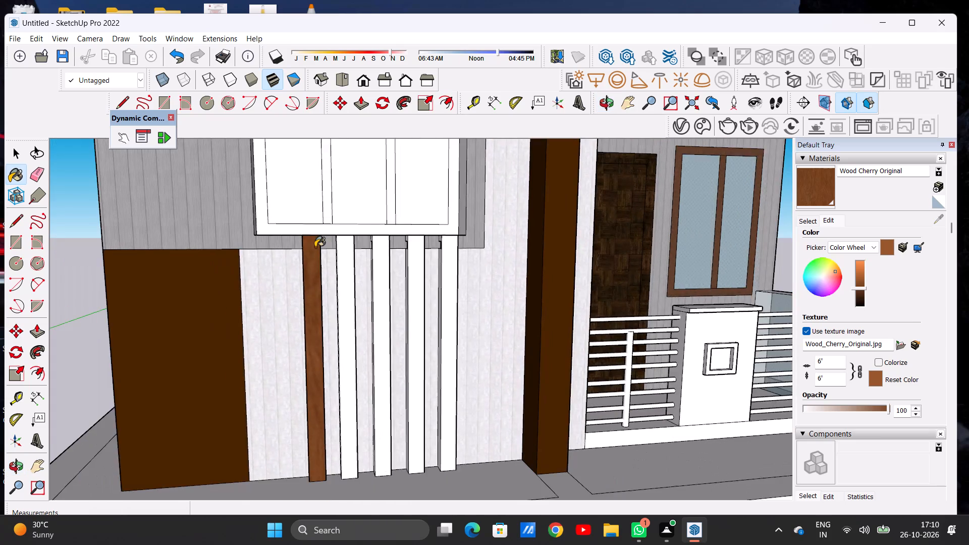
{"action": "scroll", "coordinate": [315, 247], "scroll_direction": "down", "scroll_amount": 4}
{"action": "scroll", "coordinate": [334, 242], "scroll_direction": "up", "scroll_amount": 9}
{"action": "scroll", "coordinate": [336, 242], "scroll_direction": "down", "scroll_amount": 1}
{"action": "scroll", "coordinate": [336, 242], "scroll_direction": "up", "scroll_amount": 5}
{"action": "left_click", "coordinate": [336, 242]}
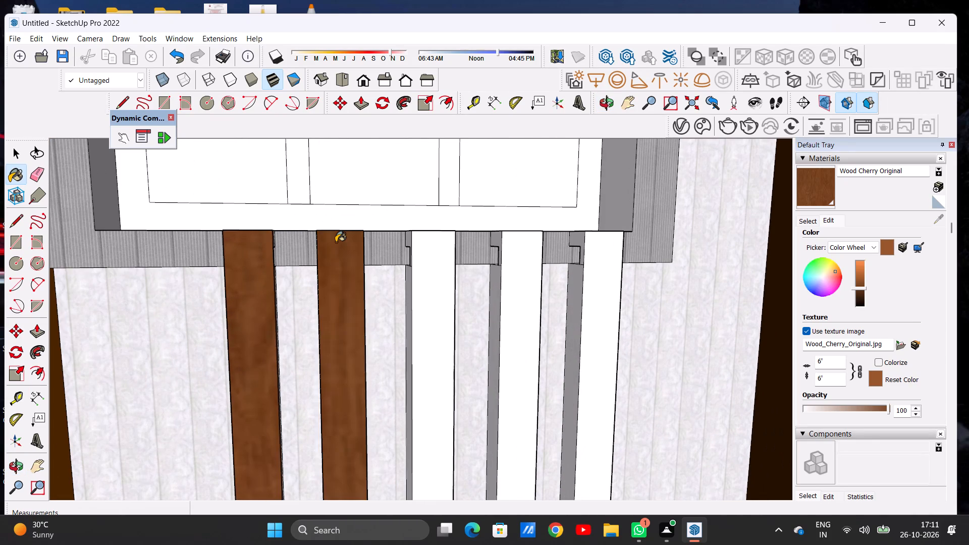
{"action": "scroll", "coordinate": [332, 233], "scroll_direction": "down", "scroll_amount": 7}
{"action": "middle_click_drag", "start_coordinate": [346, 251], "coordinate": [225, 285]}
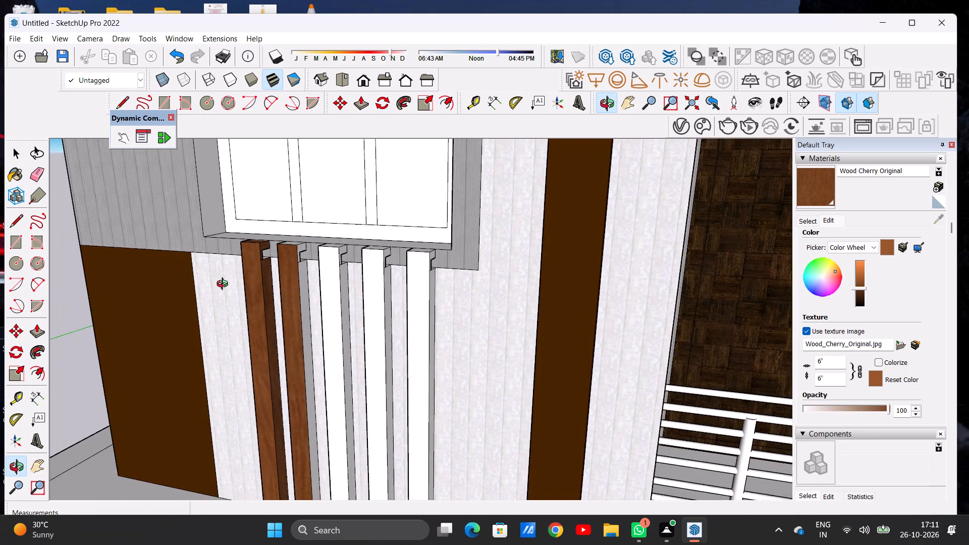
{"action": "middle_click_drag", "start_coordinate": [225, 285], "coordinate": [222, 290]}
{"action": "scroll", "coordinate": [270, 262], "scroll_direction": "up", "scroll_amount": 16}
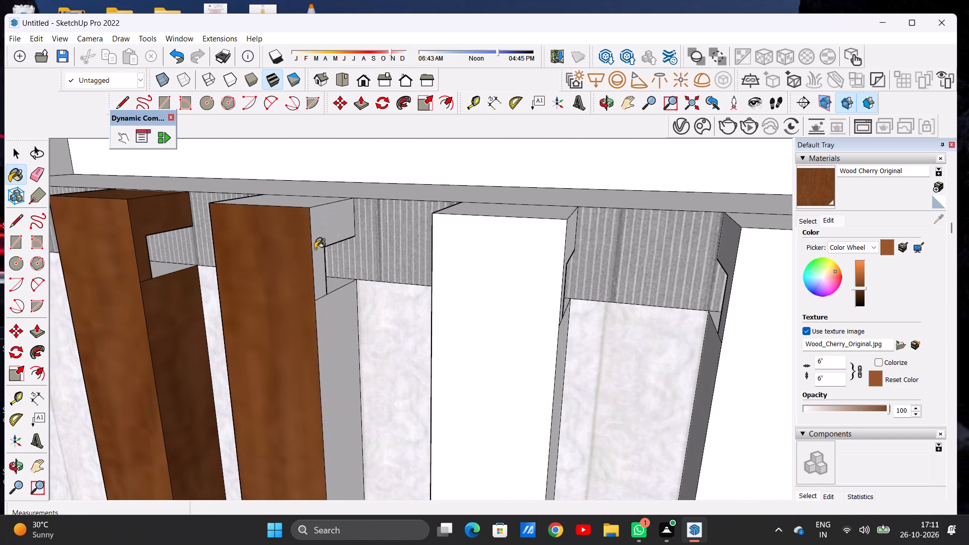
{"action": "left_click", "coordinate": [315, 249]}
{"action": "left_click", "coordinate": [331, 324]}
Paint the second slat's side faces toward the brown panel and its top face with Wood Cherry Original.
{"action": "scroll", "coordinate": [385, 252], "scroll_direction": "down", "scroll_amount": 12}
{"action": "middle_click_drag", "start_coordinate": [325, 279], "coordinate": [531, 268]}
{"action": "scroll", "coordinate": [354, 288], "scroll_direction": "up", "scroll_amount": 3}
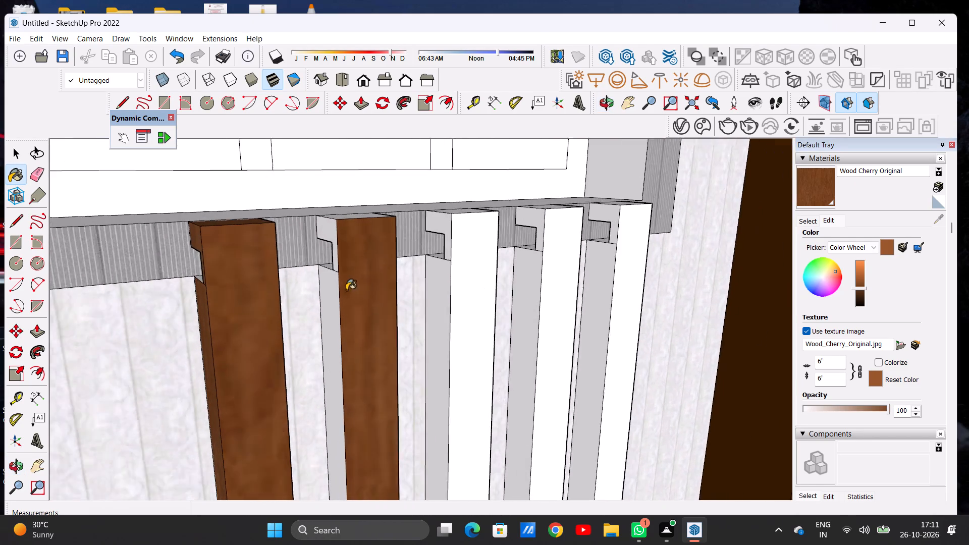
{"action": "scroll", "coordinate": [346, 290], "scroll_direction": "up", "scroll_amount": 10}
{"action": "left_click", "coordinate": [319, 302]}
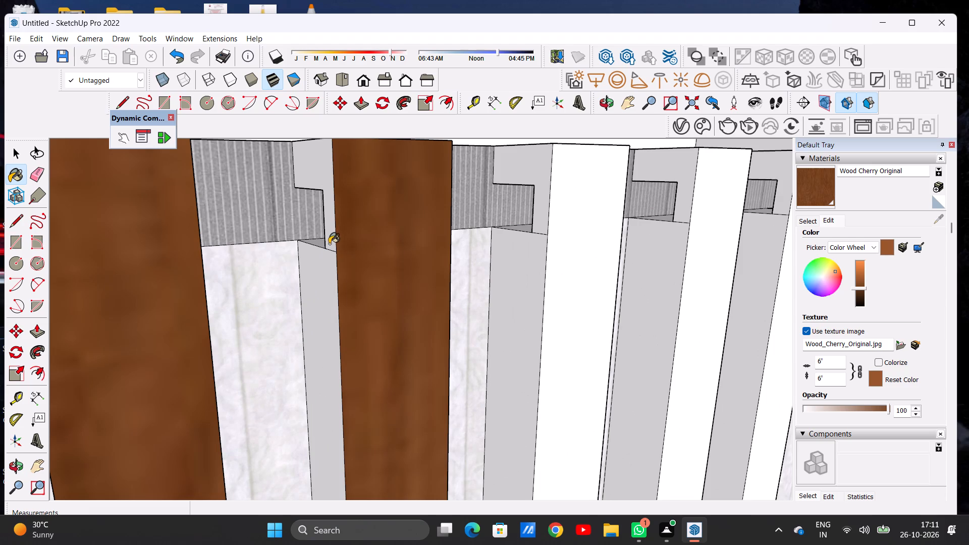
{"action": "left_click", "coordinate": [329, 244]}
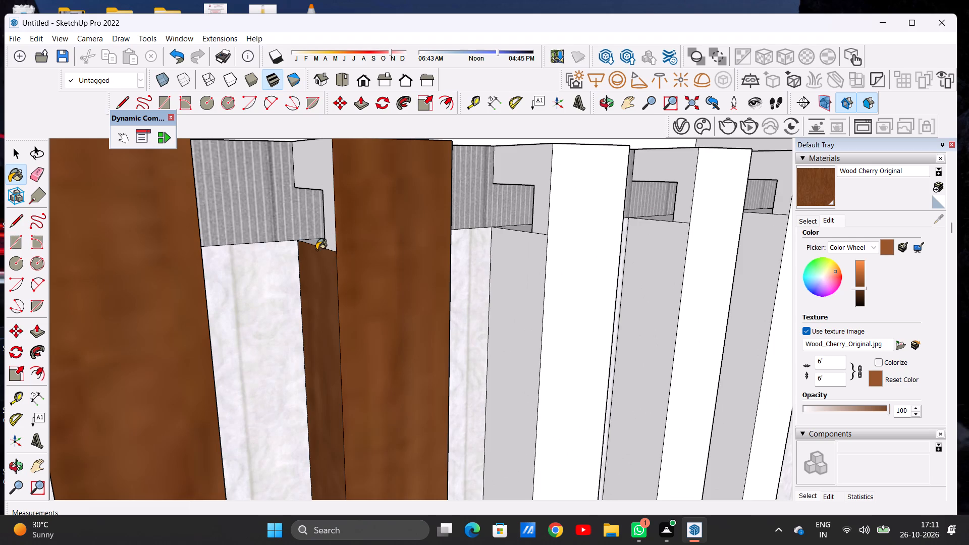
{"action": "scroll", "coordinate": [289, 297], "scroll_direction": "down", "scroll_amount": 6}
{"action": "middle_click_drag", "start_coordinate": [678, 448], "coordinate": [636, 488]}
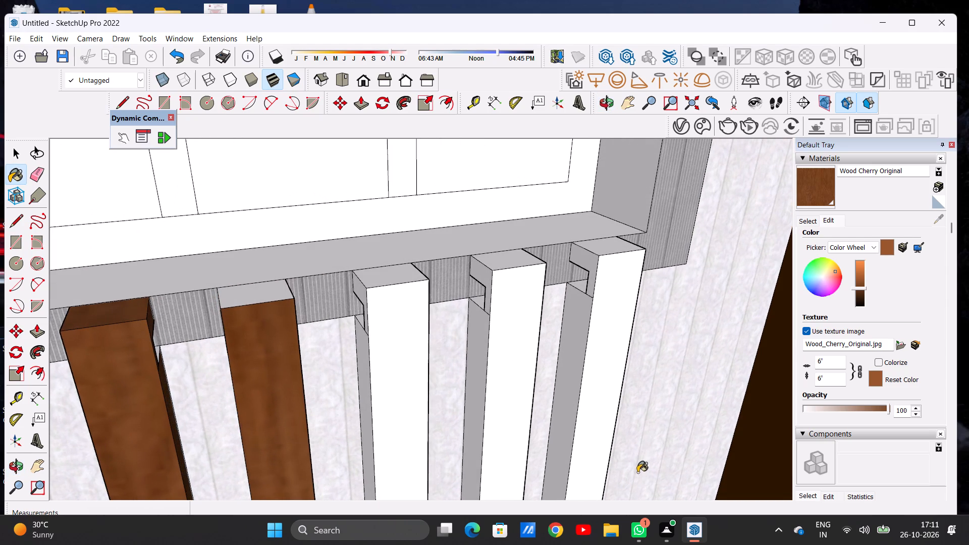
{"action": "scroll", "coordinate": [515, 308], "scroll_direction": "down", "scroll_amount": 6}
{"action": "scroll", "coordinate": [394, 308], "scroll_direction": "up", "scroll_amount": 3}
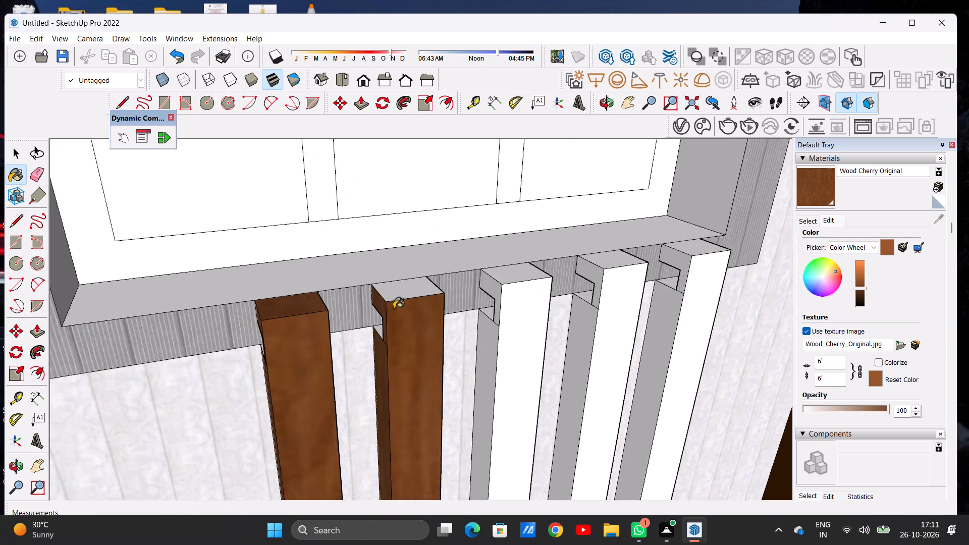
{"action": "scroll", "coordinate": [394, 308], "scroll_direction": "up", "scroll_amount": 10}
{"action": "left_click", "coordinate": [402, 287]}
Paint the third slat's top, front, notch and brown-panel-side faces with Wood Cherry Original.
{"action": "scroll", "coordinate": [400, 288], "scroll_direction": "down", "scroll_amount": 7}
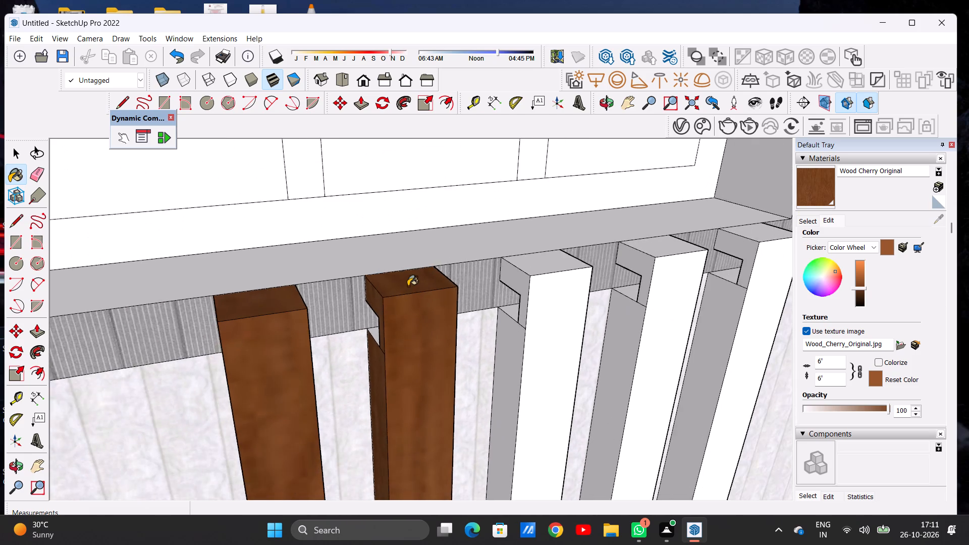
{"action": "scroll", "coordinate": [408, 286], "scroll_direction": "down", "scroll_amount": 4}
{"action": "scroll", "coordinate": [412, 281], "scroll_direction": "up", "scroll_amount": 1}
{"action": "scroll", "coordinate": [412, 277], "scroll_direction": "down", "scroll_amount": 5}
{"action": "middle_click_drag", "start_coordinate": [461, 323], "coordinate": [334, 311]}
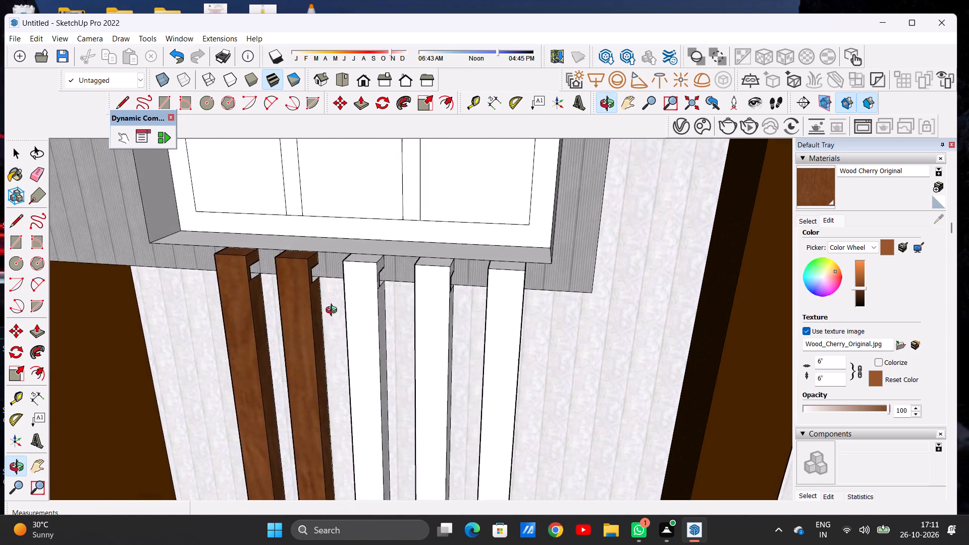
{"action": "middle_click_drag", "start_coordinate": [334, 311], "coordinate": [557, 319]}
{"action": "scroll", "coordinate": [558, 259], "scroll_direction": "up", "scroll_amount": 10}
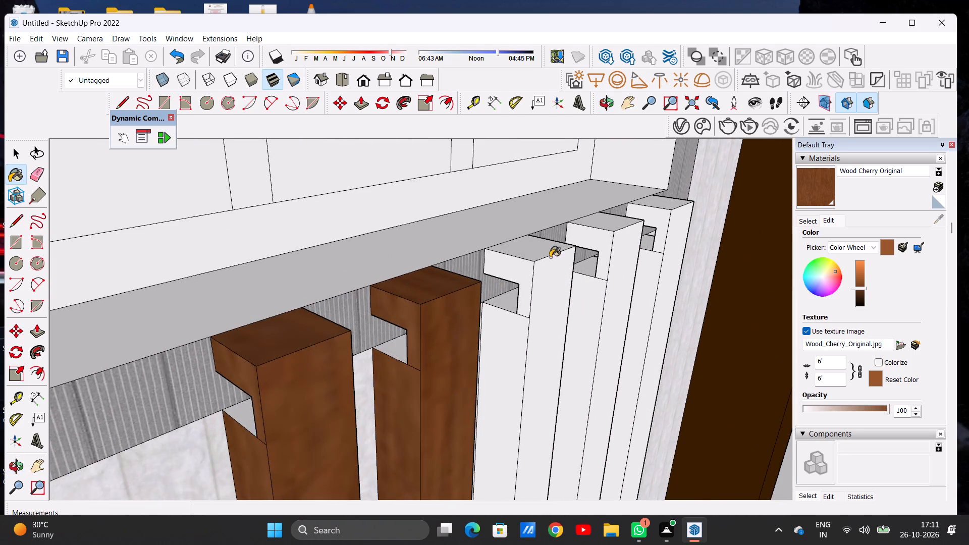
{"action": "scroll", "coordinate": [543, 257], "scroll_direction": "up", "scroll_amount": 5}
{"action": "left_click", "coordinate": [533, 256]}
{"action": "left_click", "coordinate": [509, 278]}
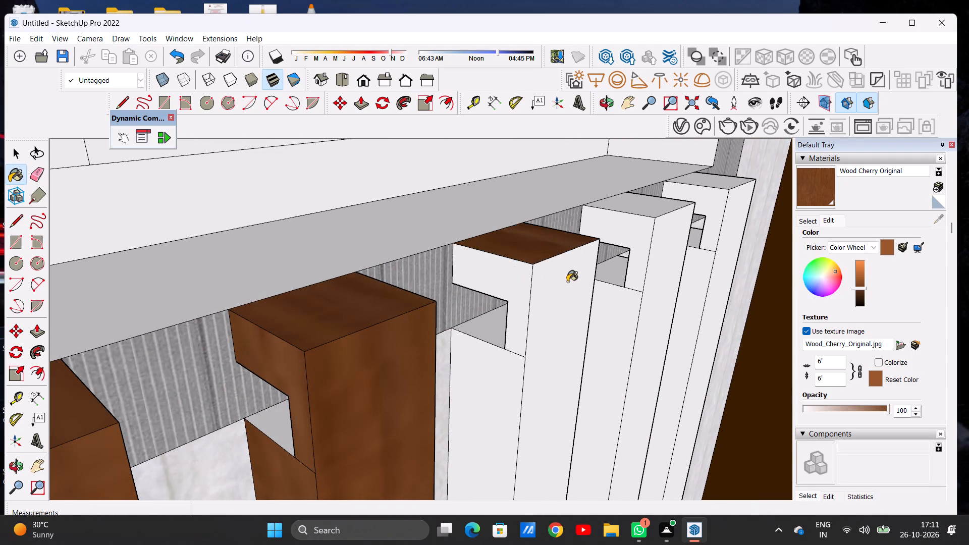
{"action": "left_click", "coordinate": [565, 282]}
{"action": "left_click", "coordinate": [494, 372]}
{"action": "scroll", "coordinate": [484, 354], "scroll_direction": "down", "scroll_amount": 1}
{"action": "scroll", "coordinate": [487, 331], "scroll_direction": "up", "scroll_amount": 8}
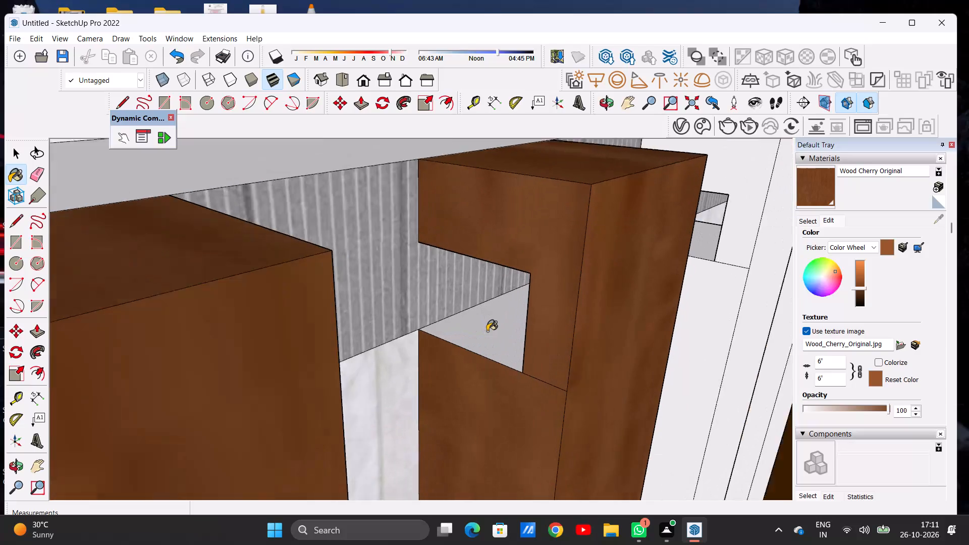
{"action": "scroll", "coordinate": [487, 331], "scroll_direction": "up", "scroll_amount": 1}
{"action": "left_click", "coordinate": [487, 331]}
Paint the unpainted notch faces near the tops of the second and first slats with Wood Cherry Original.
{"action": "scroll", "coordinate": [488, 331], "scroll_direction": "down", "scroll_amount": 8}
{"action": "scroll", "coordinate": [493, 324], "scroll_direction": "up", "scroll_amount": 1}
{"action": "scroll", "coordinate": [493, 324], "scroll_direction": "down", "scroll_amount": 8}
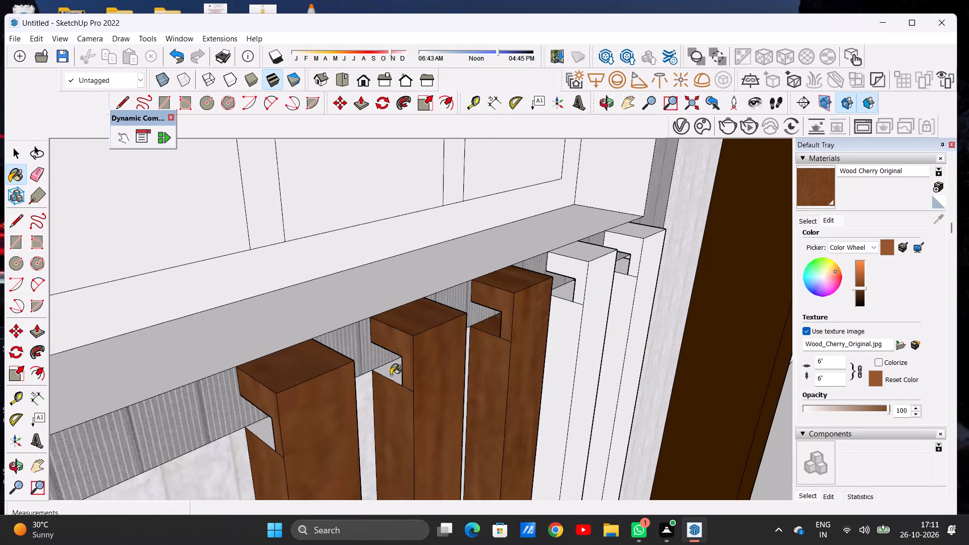
{"action": "scroll", "coordinate": [397, 368], "scroll_direction": "up", "scroll_amount": 7}
{"action": "scroll", "coordinate": [397, 368], "scroll_direction": "down", "scroll_amount": 1}
{"action": "scroll", "coordinate": [387, 378], "scroll_direction": "up", "scroll_amount": 4}
{"action": "left_click", "coordinate": [387, 378]}
{"action": "scroll", "coordinate": [461, 358], "scroll_direction": "down", "scroll_amount": 8}
{"action": "scroll", "coordinate": [473, 351], "scroll_direction": "up", "scroll_amount": 1}
{"action": "scroll", "coordinate": [482, 338], "scroll_direction": "down", "scroll_amount": 12}
{"action": "scroll", "coordinate": [395, 386], "scroll_direction": "up", "scroll_amount": 18}
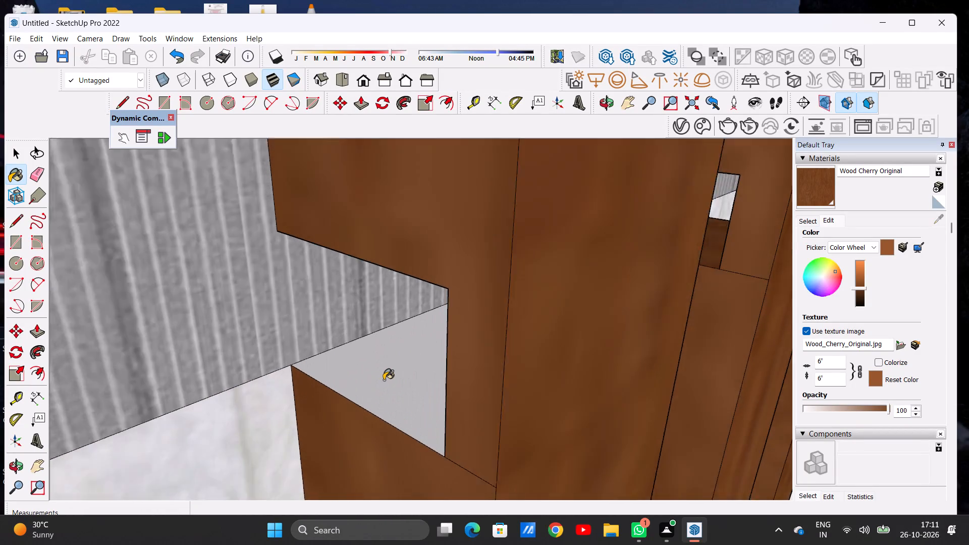
{"action": "scroll", "coordinate": [384, 380], "scroll_direction": "up", "scroll_amount": 2}
{"action": "left_click", "coordinate": [384, 380]}
Paint the third slat's upper and lower side faces away from the brown panel with Wood Cherry Original.
{"action": "scroll", "coordinate": [383, 388], "scroll_direction": "down", "scroll_amount": 20}
{"action": "scroll", "coordinate": [383, 388], "scroll_direction": "down", "scroll_amount": 5}
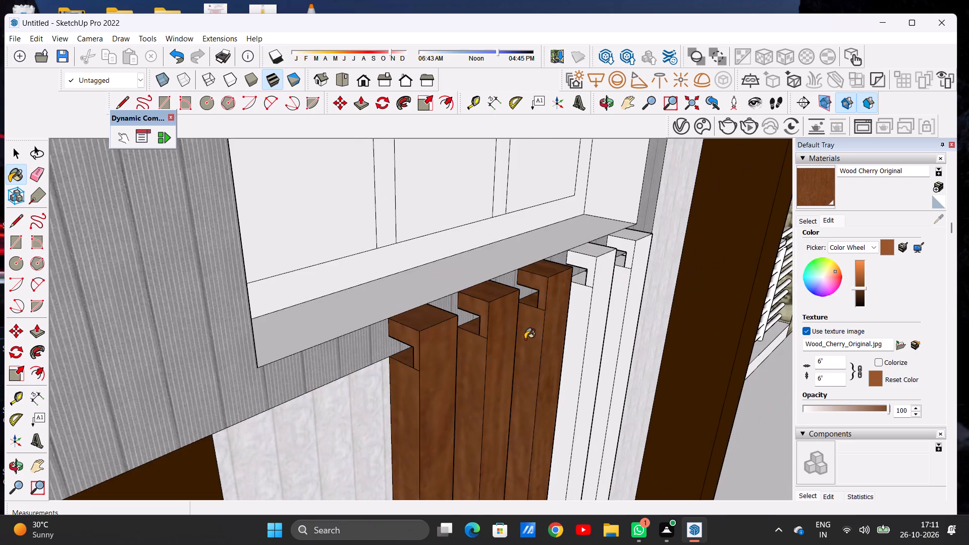
{"action": "middle_click_drag", "start_coordinate": [520, 339], "coordinate": [346, 321]}
{"action": "middle_click_drag", "start_coordinate": [415, 322], "coordinate": [284, 326]}
{"action": "scroll", "coordinate": [415, 309], "scroll_direction": "up", "scroll_amount": 11}
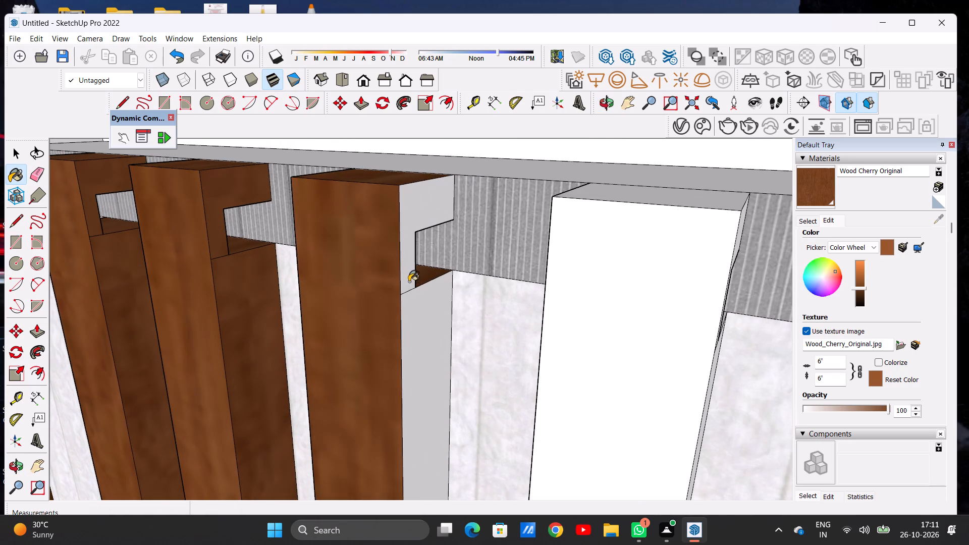
{"action": "left_click", "coordinate": [407, 282]}
{"action": "left_click", "coordinate": [420, 313]}
Paint the fourth slat's top, front, notch and side faces away from the brown panel with Wood Cherry Original.
{"action": "scroll", "coordinate": [429, 333], "scroll_direction": "down", "scroll_amount": 9}
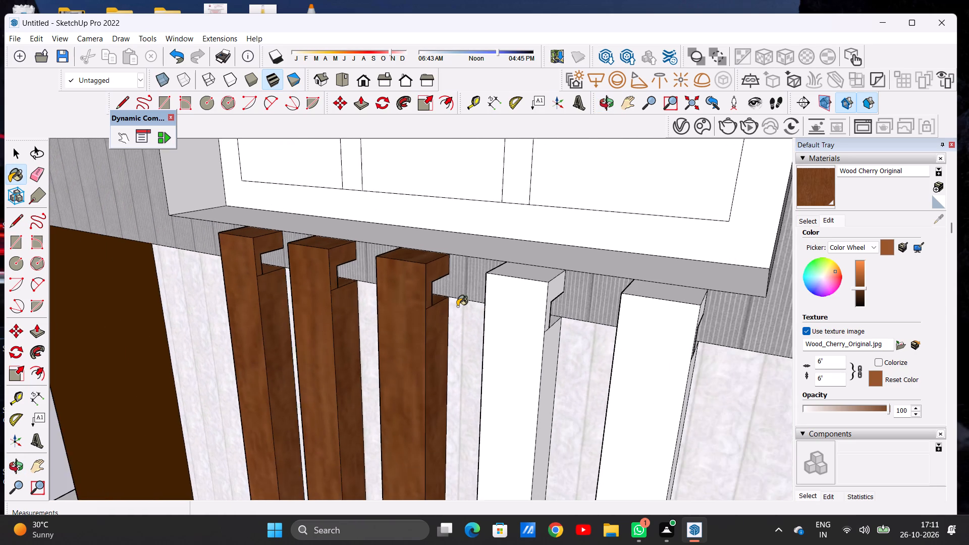
{"action": "scroll", "coordinate": [457, 306], "scroll_direction": "down", "scroll_amount": 2}
{"action": "scroll", "coordinate": [522, 303], "scroll_direction": "up", "scroll_amount": 9}
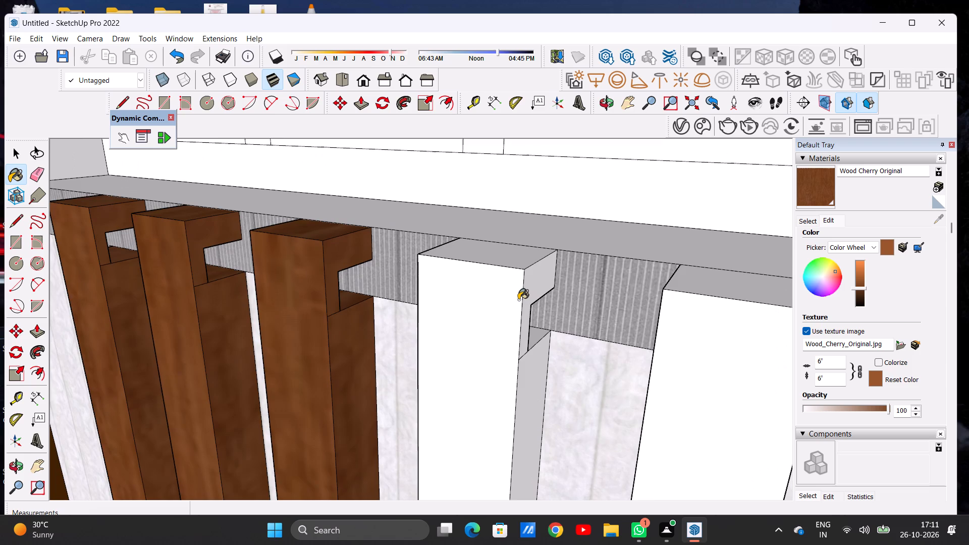
{"action": "scroll", "coordinate": [519, 294], "scroll_direction": "up", "scroll_amount": 3}
{"action": "scroll", "coordinate": [519, 294], "scroll_direction": "down", "scroll_amount": 1}
{"action": "scroll", "coordinate": [519, 294], "scroll_direction": "up", "scroll_amount": 4}
{"action": "left_click", "coordinate": [533, 284]}
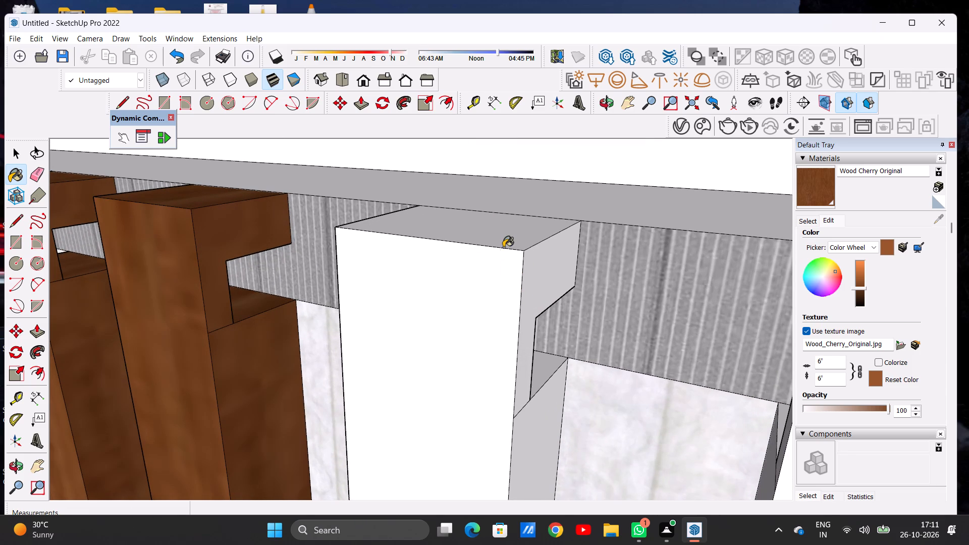
{"action": "left_click", "coordinate": [507, 241]}
{"action": "left_click", "coordinate": [540, 425]}
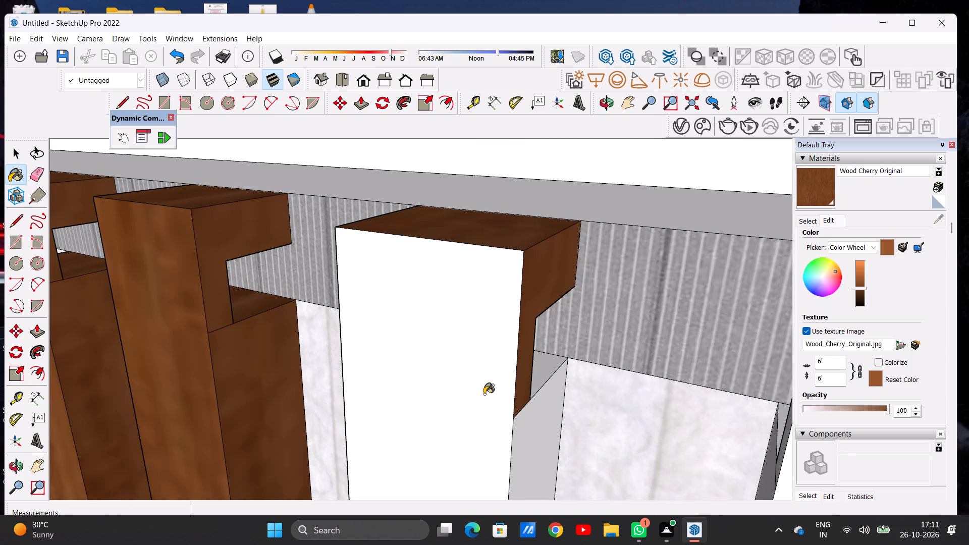
{"action": "left_click", "coordinate": [480, 391]}
{"action": "scroll", "coordinate": [524, 369], "scroll_direction": "down", "scroll_amount": 7}
{"action": "scroll", "coordinate": [537, 364], "scroll_direction": "up", "scroll_amount": 13}
{"action": "left_click", "coordinate": [537, 364]}
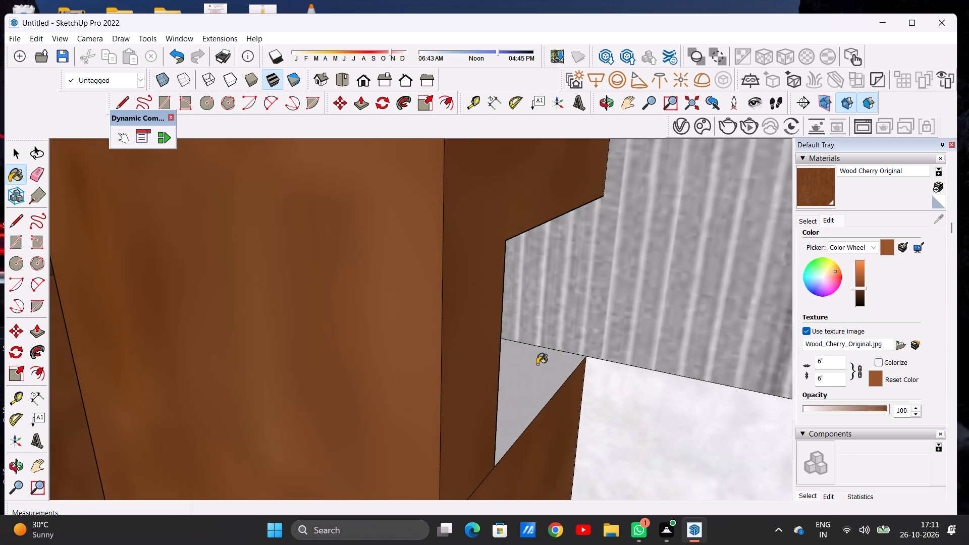
Paint the fifth slat's brown-panel-side faces, notch, front and top with Wood Cherry Original.
{"action": "scroll", "coordinate": [534, 364], "scroll_direction": "down", "scroll_amount": 20}
{"action": "scroll", "coordinate": [534, 364], "scroll_direction": "down", "scroll_amount": 11}
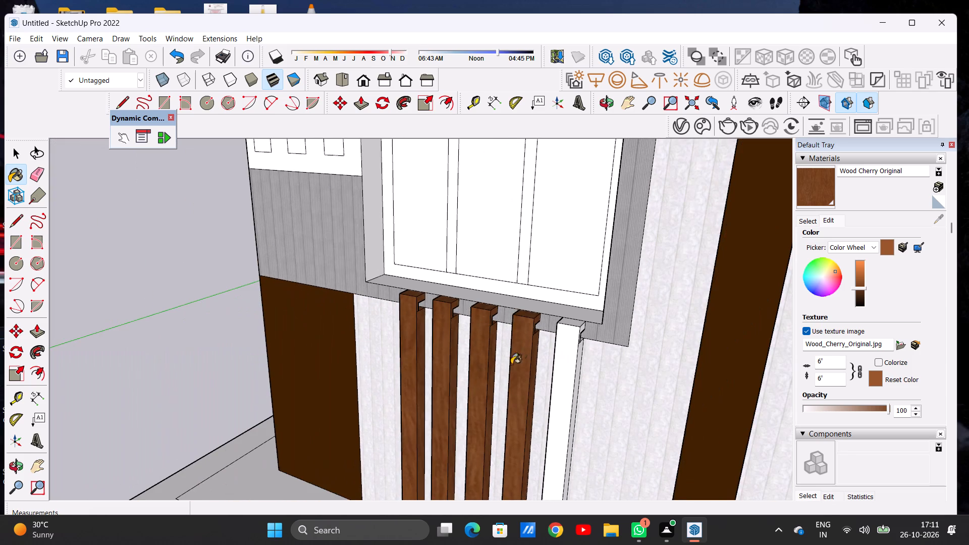
{"action": "middle_click_drag", "start_coordinate": [501, 384], "coordinate": [726, 372]}
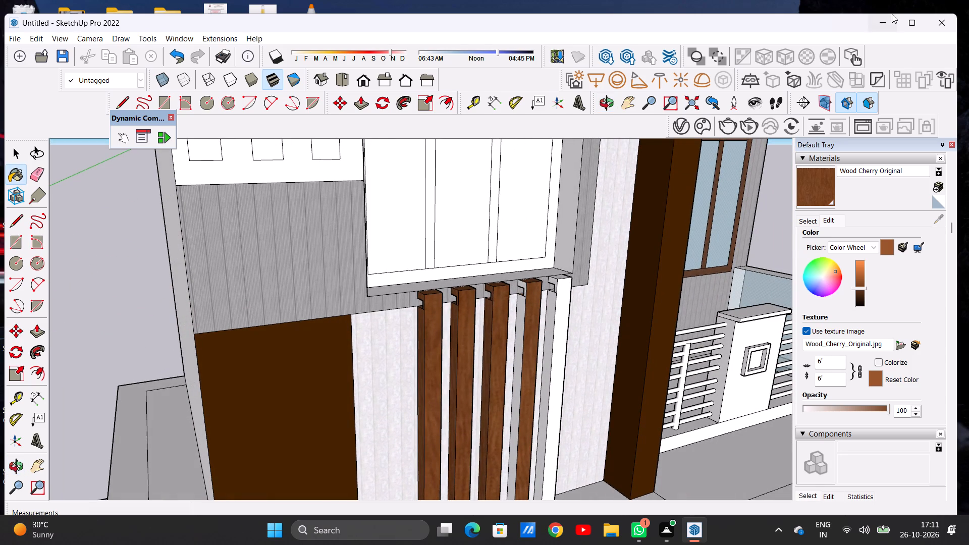
{"action": "scroll", "coordinate": [567, 292], "scroll_direction": "up", "scroll_amount": 11}
{"action": "scroll", "coordinate": [548, 282], "scroll_direction": "down", "scroll_amount": 1}
{"action": "scroll", "coordinate": [548, 282], "scroll_direction": "up", "scroll_amount": 3}
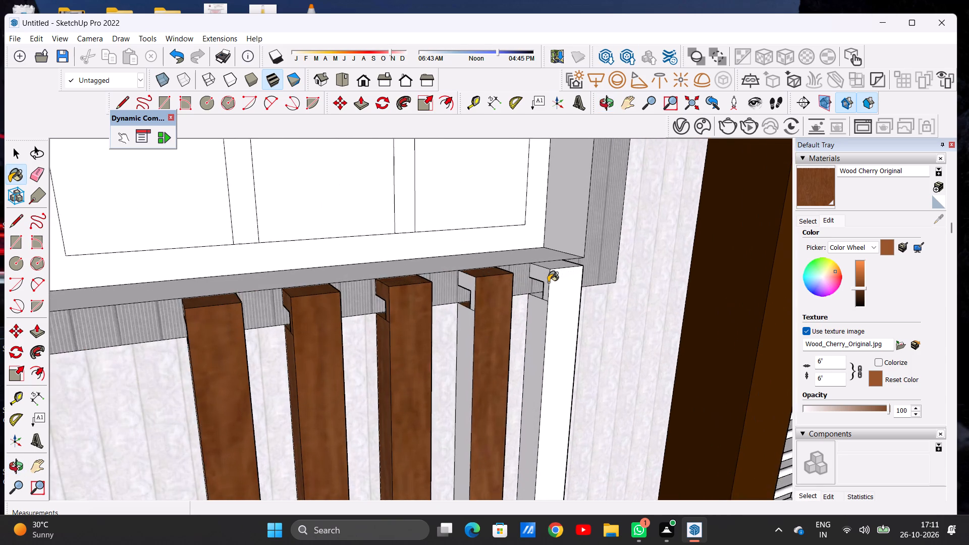
{"action": "scroll", "coordinate": [548, 282], "scroll_direction": "up", "scroll_amount": 10}
{"action": "left_click", "coordinate": [544, 268]}
{"action": "left_click", "coordinate": [520, 390]}
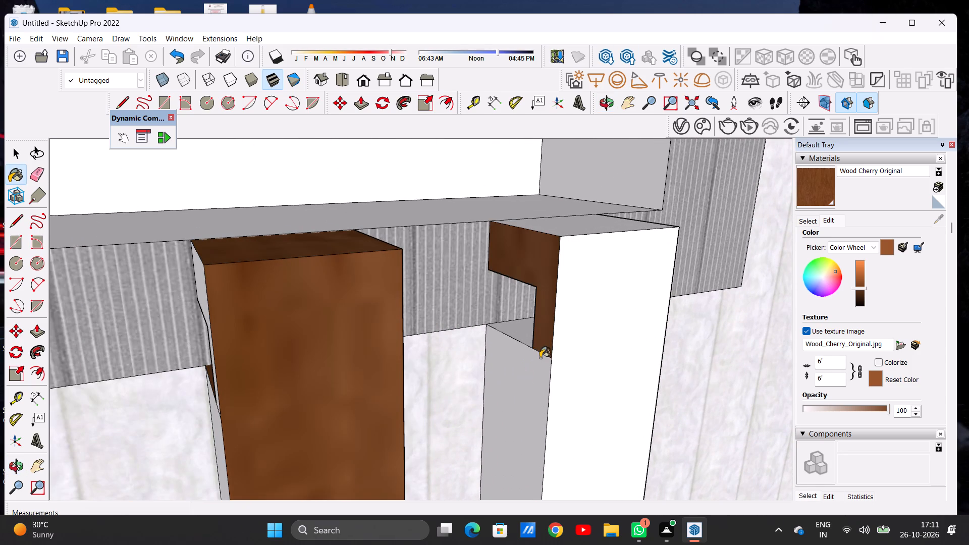
{"action": "scroll", "coordinate": [522, 331], "scroll_direction": "up", "scroll_amount": 6}
{"action": "left_click", "coordinate": [522, 331]}
{"action": "scroll", "coordinate": [535, 325], "scroll_direction": "down", "scroll_amount": 10}
{"action": "scroll", "coordinate": [612, 309], "scroll_direction": "up", "scroll_amount": 4}
{"action": "left_click", "coordinate": [608, 310]}
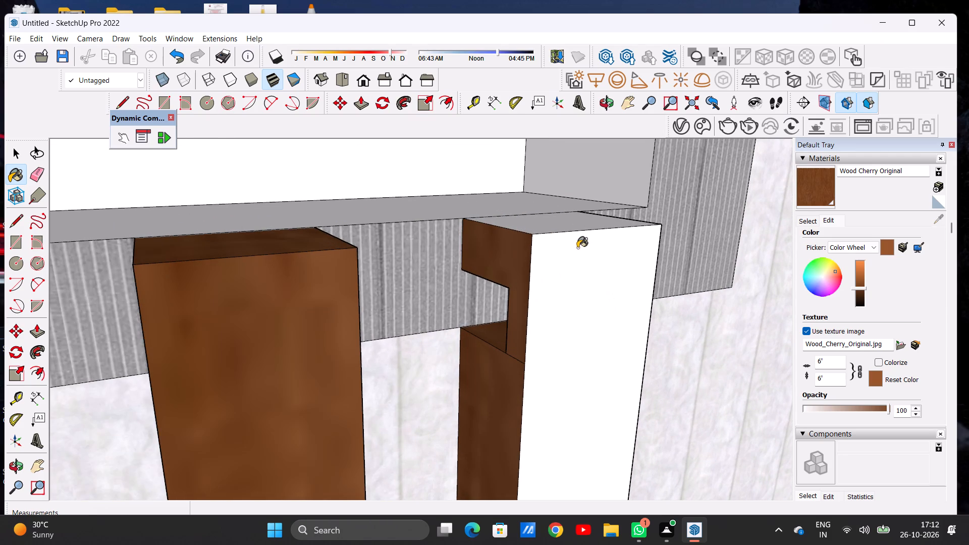
{"action": "middle_click_drag", "start_coordinate": [577, 248], "coordinate": [570, 300]}
{"action": "left_click", "coordinate": [533, 240]}
{"action": "scroll", "coordinate": [536, 238], "scroll_direction": "down", "scroll_amount": 8}
{"action": "scroll", "coordinate": [536, 248], "scroll_direction": "up", "scroll_amount": 1}
{"action": "scroll", "coordinate": [533, 250], "scroll_direction": "down", "scroll_amount": 6}
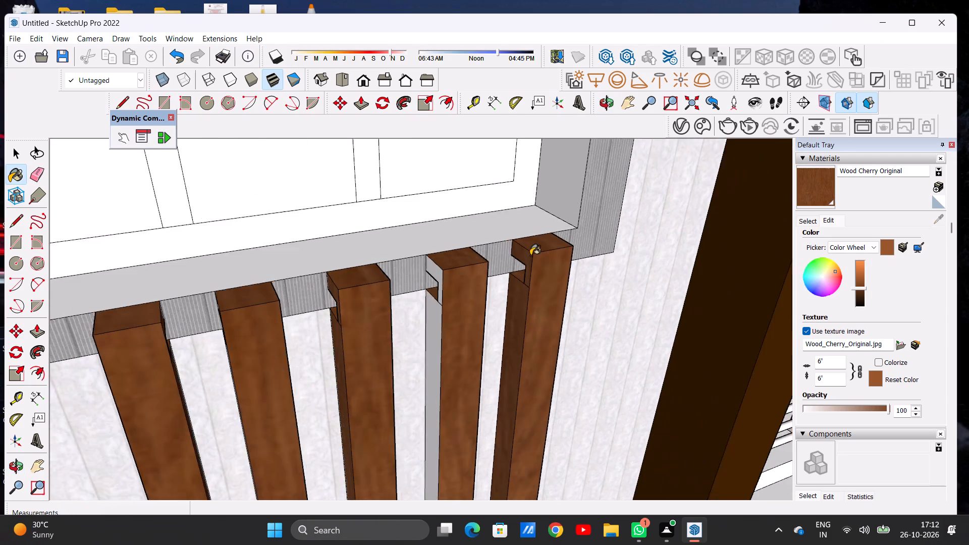
Paint the fourth slat's upper and lower side faces toward the brown panel with Wood Cherry Original.
{"action": "scroll", "coordinate": [530, 255], "scroll_direction": "down", "scroll_amount": 7}
{"action": "scroll", "coordinate": [454, 315], "scroll_direction": "up", "scroll_amount": 7}
{"action": "scroll", "coordinate": [483, 275], "scroll_direction": "up", "scroll_amount": 7}
{"action": "left_click", "coordinate": [483, 274]}
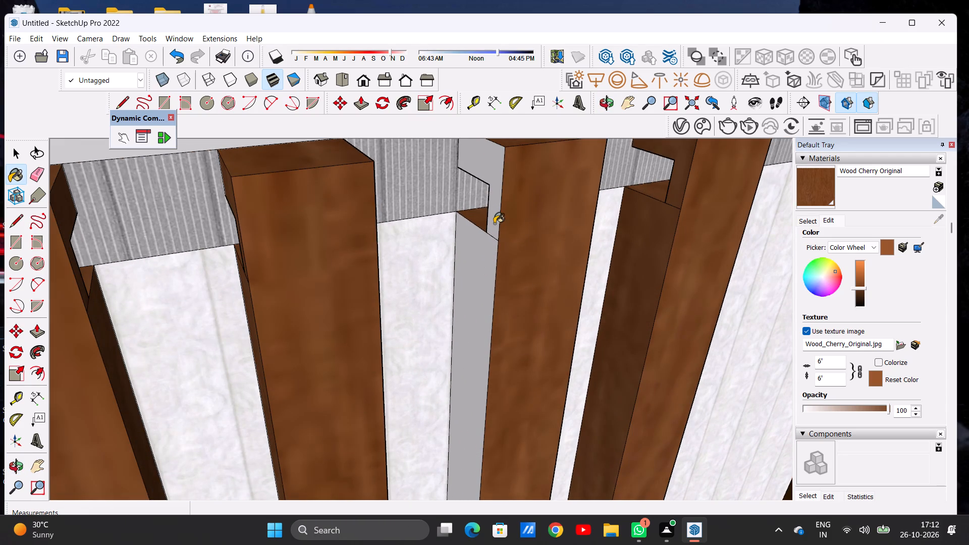
{"action": "scroll", "coordinate": [496, 217], "scroll_direction": "up", "scroll_amount": 3}
{"action": "left_click", "coordinate": [496, 217]}
{"action": "scroll", "coordinate": [496, 217], "scroll_direction": "down", "scroll_amount": 7}
{"action": "scroll", "coordinate": [496, 233], "scroll_direction": "up", "scroll_amount": 1}
{"action": "scroll", "coordinate": [496, 233], "scroll_direction": "down", "scroll_amount": 13}
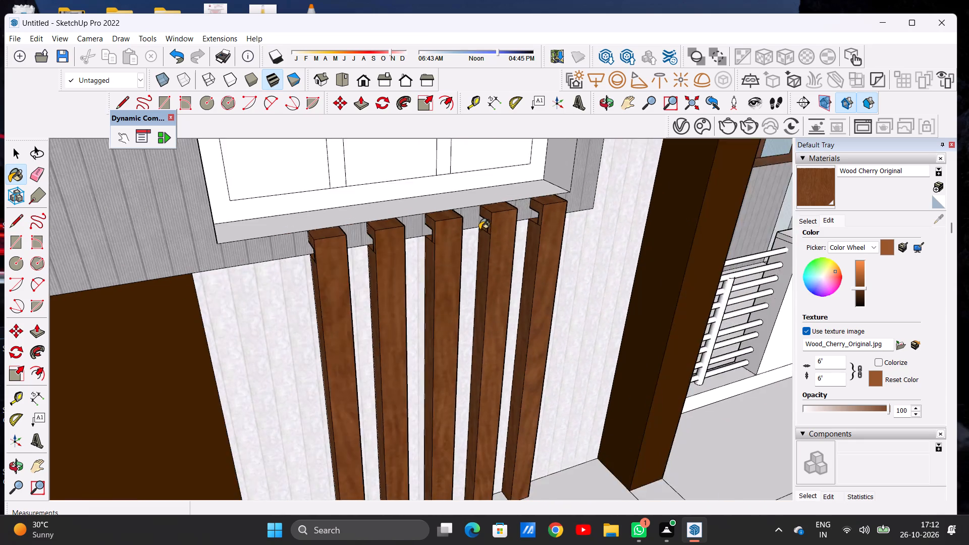
{"action": "scroll", "coordinate": [479, 230], "scroll_direction": "down", "scroll_amount": 4}
Paint the fifth slat's upper and lower side faces away from the brown panel with Wood Cherry Original.
{"action": "middle_click_drag", "start_coordinate": [566, 236], "coordinate": [294, 227]}
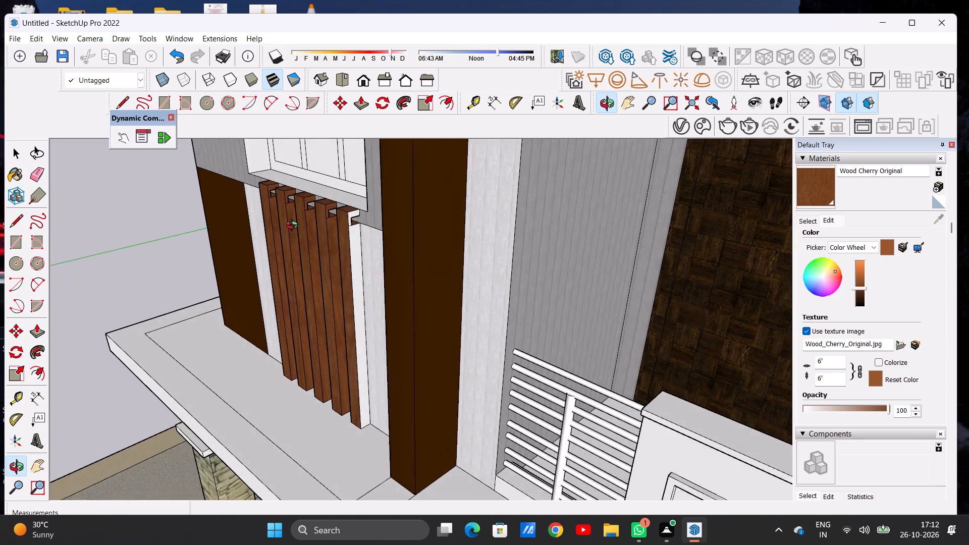
{"action": "middle_click_drag", "start_coordinate": [294, 227], "coordinate": [295, 226]}
{"action": "scroll", "coordinate": [342, 210], "scroll_direction": "up", "scroll_amount": 18}
{"action": "scroll", "coordinate": [363, 225], "scroll_direction": "down", "scroll_amount": 1}
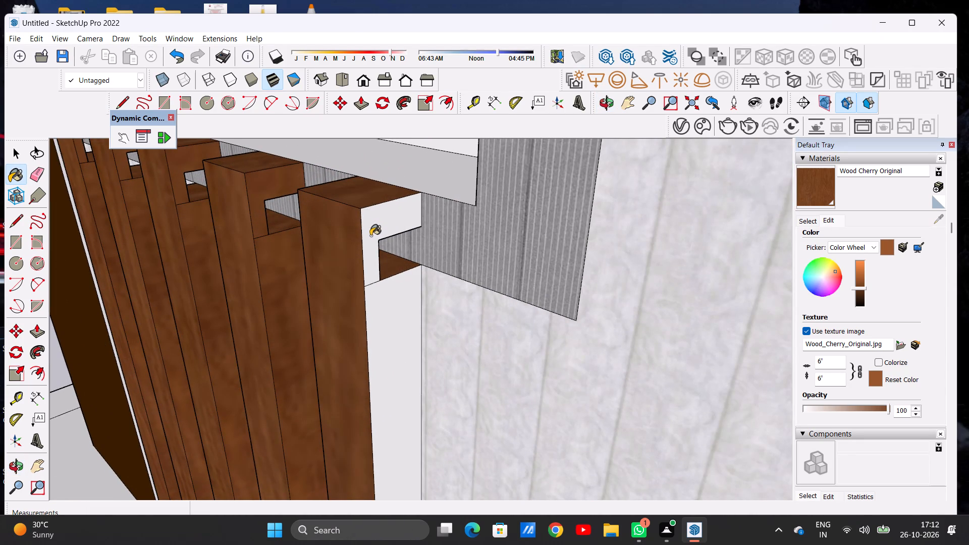
{"action": "left_click", "coordinate": [369, 236]}
{"action": "left_click", "coordinate": [379, 311]}
{"action": "scroll", "coordinate": [400, 293], "scroll_direction": "down", "scroll_amount": 13}
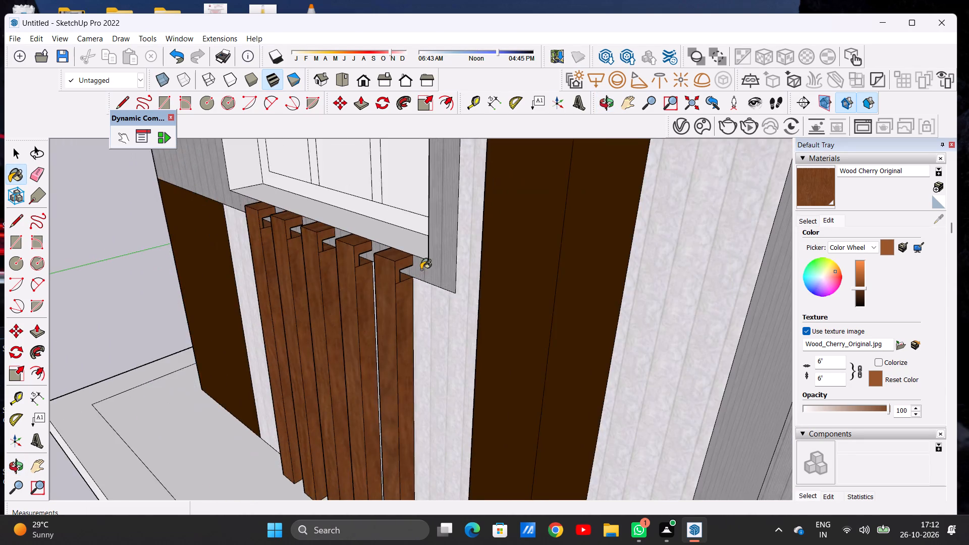
Examine the whole house front, from the upper-floor slats to the porch and boundary wall, for surfaces still lacking materials.
{"action": "scroll", "coordinate": [421, 269], "scroll_direction": "down", "scroll_amount": 11}
{"action": "middle_click_drag", "start_coordinate": [333, 299], "coordinate": [724, 218]}
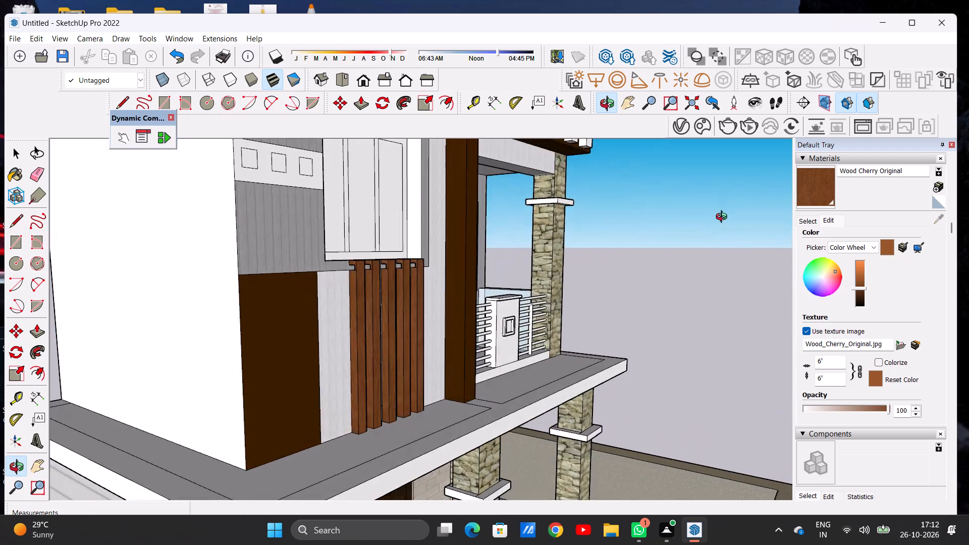
{"action": "middle_click_drag", "start_coordinate": [724, 218], "coordinate": [491, 222]}
{"action": "scroll", "coordinate": [407, 285], "scroll_direction": "down", "scroll_amount": 3}
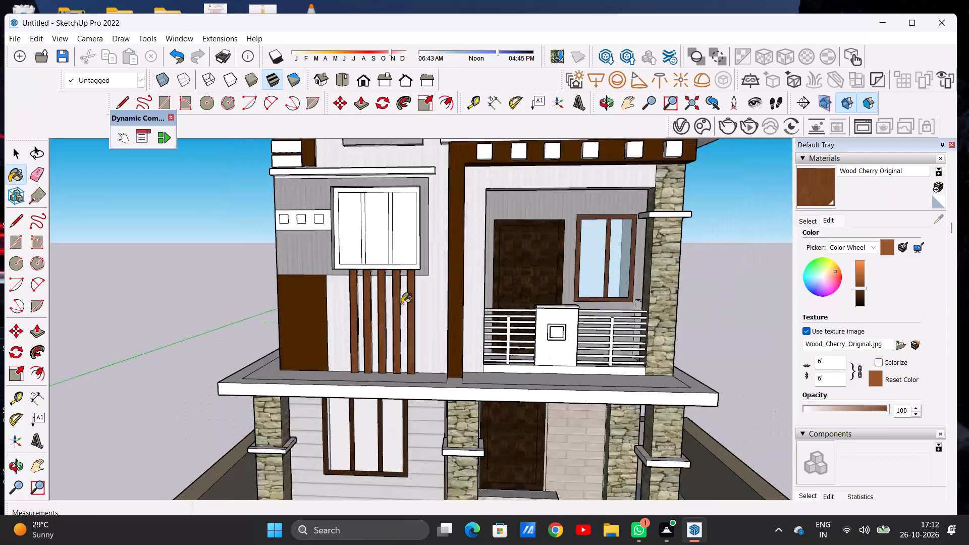
{"action": "scroll", "coordinate": [402, 304], "scroll_direction": "down", "scroll_amount": 12}
{"action": "scroll", "coordinate": [406, 271], "scroll_direction": "up", "scroll_amount": 2}
{"action": "scroll", "coordinate": [406, 271], "scroll_direction": "down", "scroll_amount": 1}
{"action": "scroll", "coordinate": [406, 271], "scroll_direction": "up", "scroll_amount": 2}
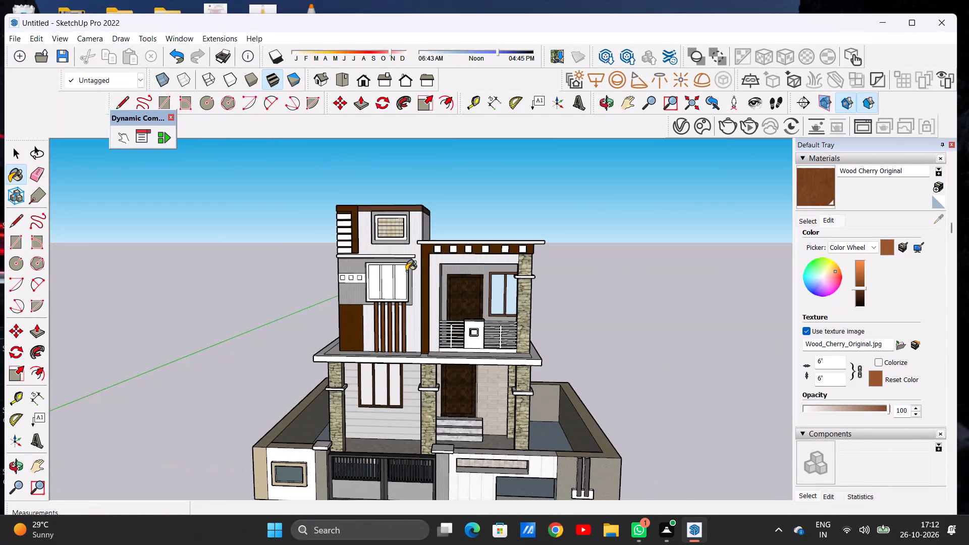
{"action": "key", "text": "space"}
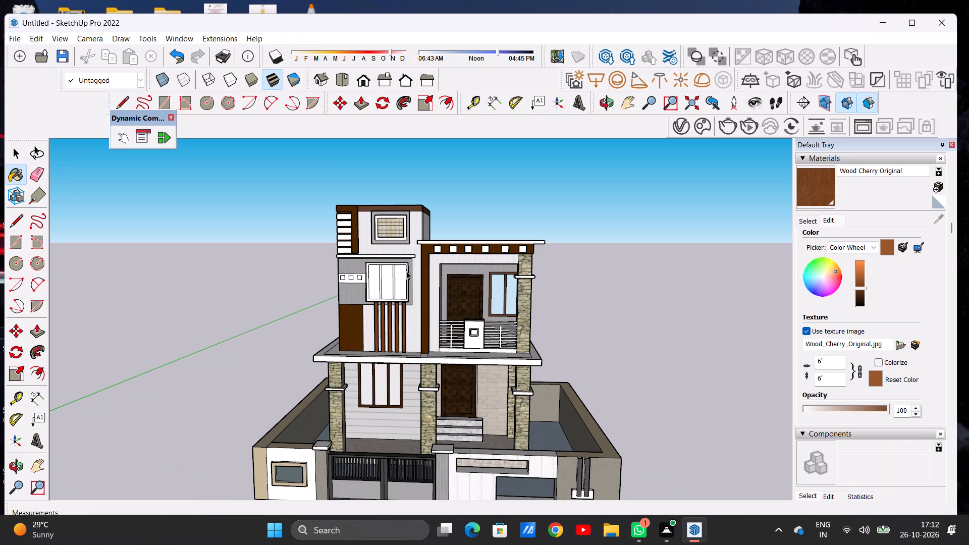
{"action": "scroll", "coordinate": [411, 271], "scroll_direction": "down", "scroll_amount": 5}
{"action": "scroll", "coordinate": [411, 337], "scroll_direction": "up", "scroll_amount": 7}
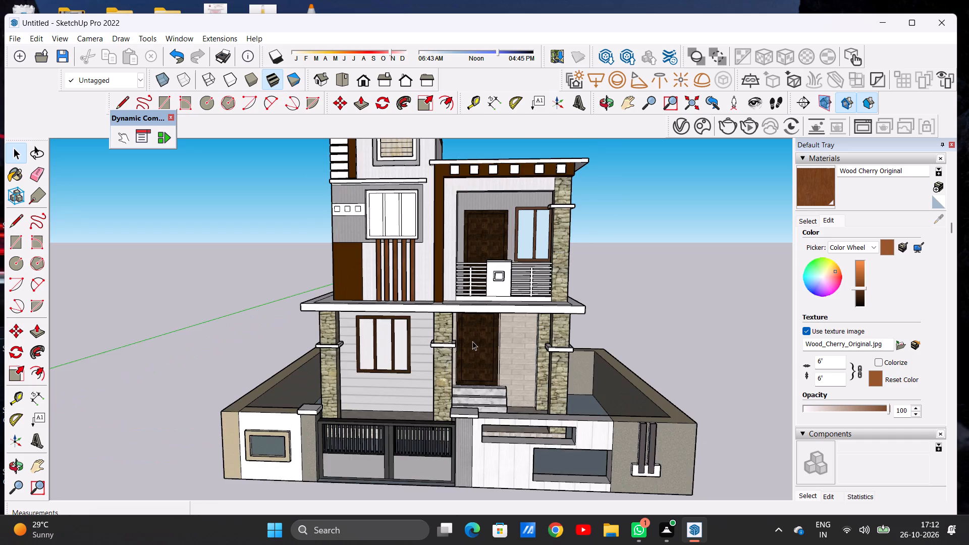
{"action": "scroll", "coordinate": [472, 341], "scroll_direction": "up", "scroll_amount": 4}
{"action": "middle_click_drag", "start_coordinate": [514, 340], "coordinate": [536, 298]}
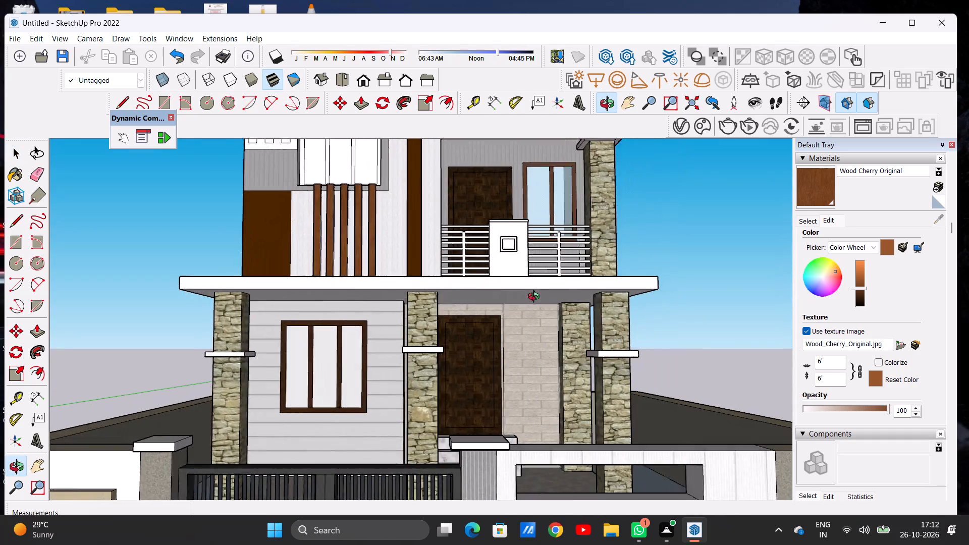
{"action": "middle_click_drag", "start_coordinate": [536, 298], "coordinate": [496, 417]}
{"action": "scroll", "coordinate": [496, 416], "scroll_direction": "up", "scroll_amount": 1}
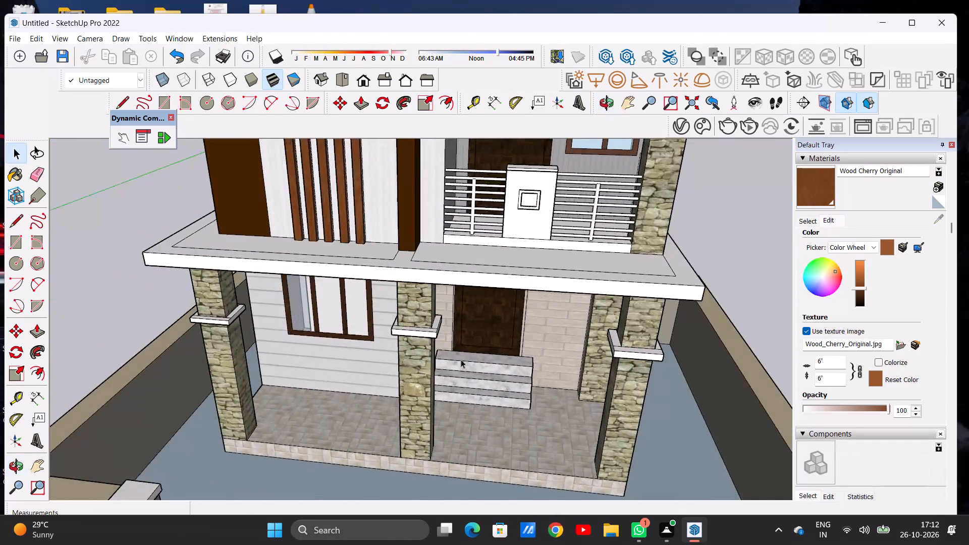
{"action": "scroll", "coordinate": [451, 333], "scroll_direction": "down", "scroll_amount": 6}
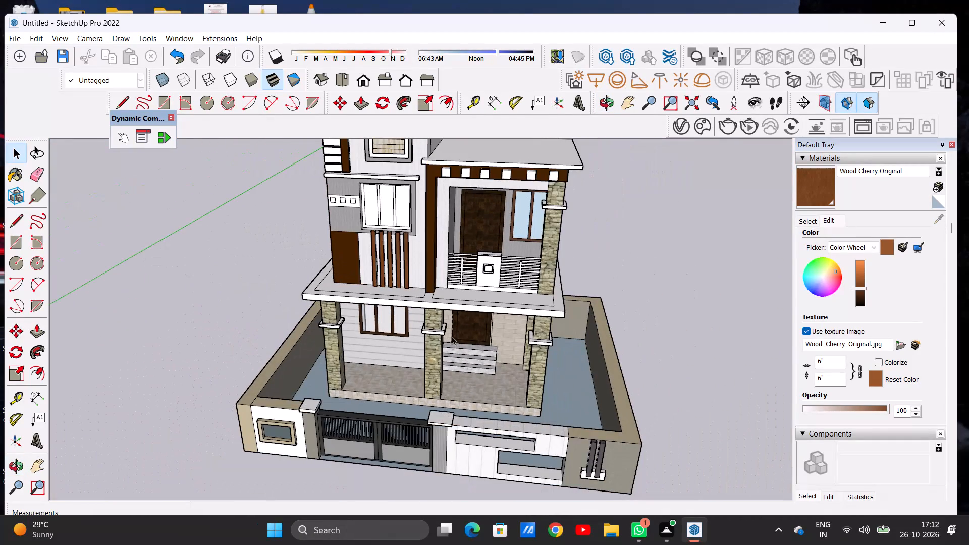
{"action": "left_click_drag", "start_coordinate": [428, 348], "coordinate": [421, 373]}
{"action": "left_click", "coordinate": [423, 374]}
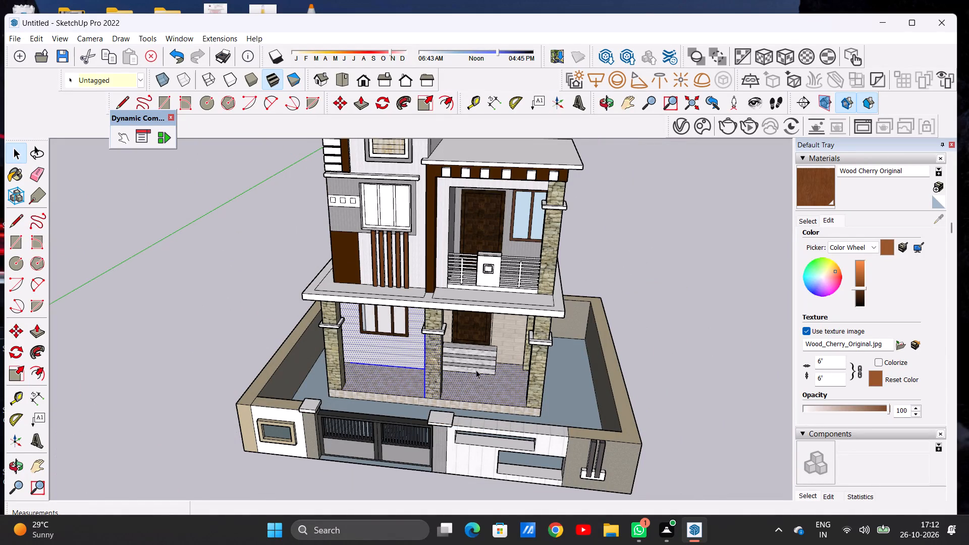
{"action": "left_click", "coordinate": [612, 264]}
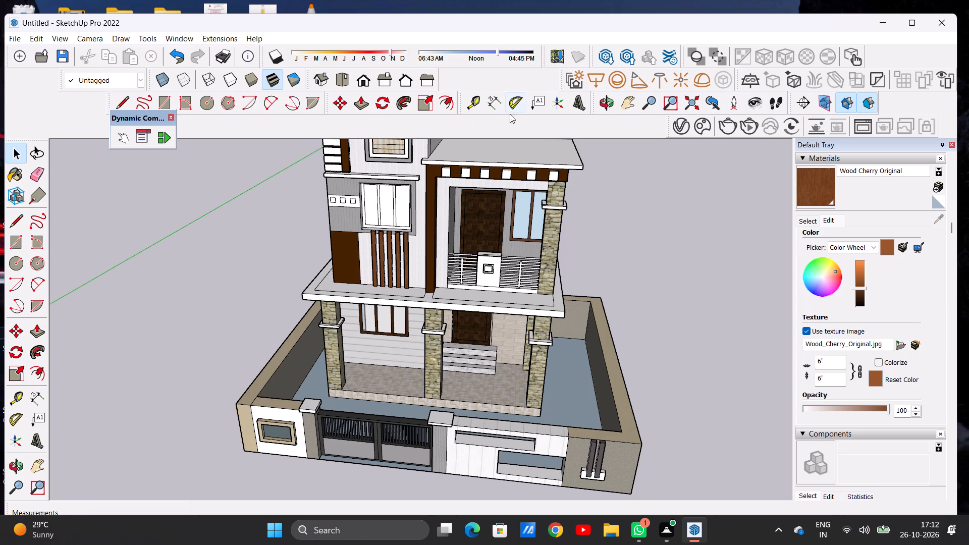
{"action": "scroll", "coordinate": [508, 383], "scroll_direction": "down", "scroll_amount": 5}
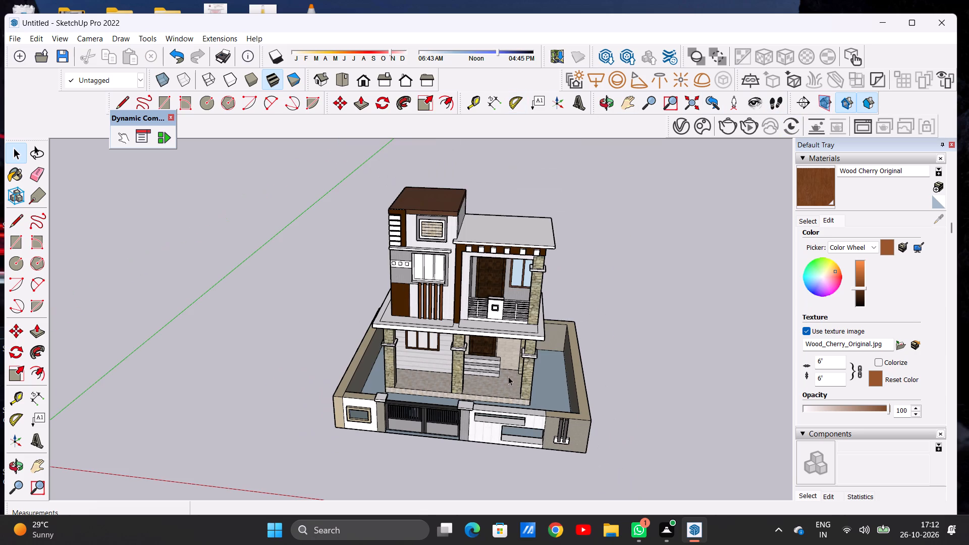
{"action": "scroll", "coordinate": [487, 276], "scroll_direction": "down", "scroll_amount": 1}
{"action": "scroll", "coordinate": [487, 276], "scroll_direction": "up", "scroll_amount": 10}
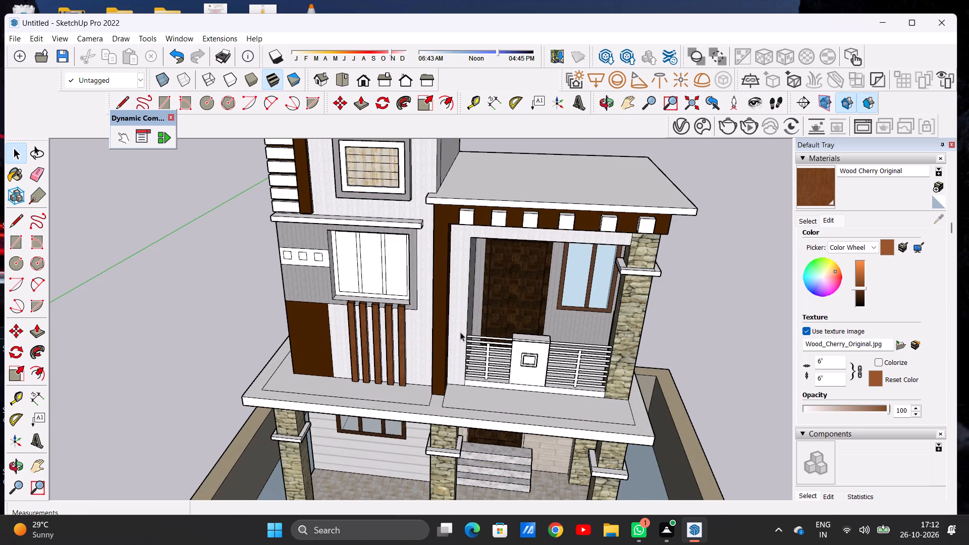
Paint the outer frame and both vertical mullions of the upper-floor window above the slats with Wood Cherry Original.
{"action": "middle_click_drag", "start_coordinate": [461, 331], "coordinate": [495, 237]}
{"action": "scroll", "coordinate": [381, 261], "scroll_direction": "up", "scroll_amount": 2}
{"action": "scroll", "coordinate": [381, 261], "scroll_direction": "down", "scroll_amount": 1}
{"action": "scroll", "coordinate": [381, 261], "scroll_direction": "up", "scroll_amount": 4}
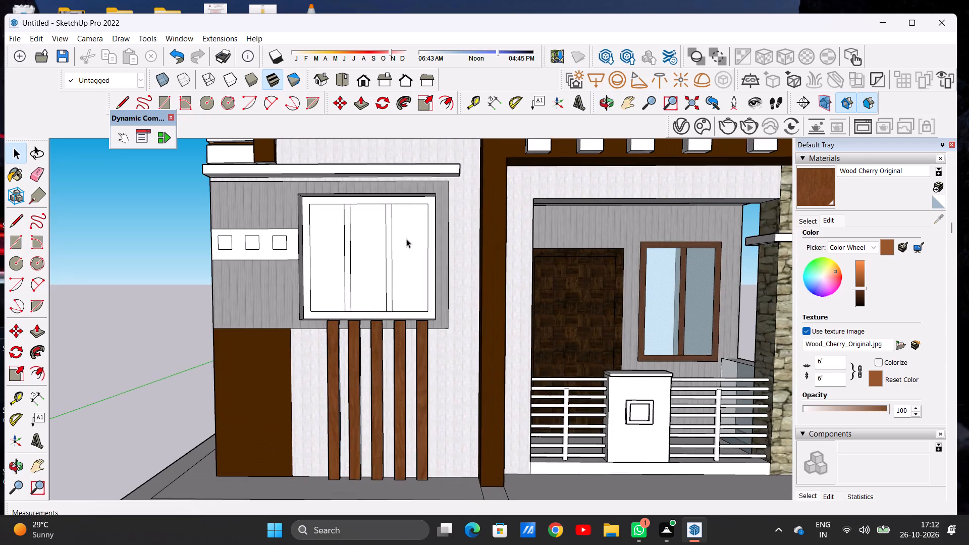
{"action": "scroll", "coordinate": [412, 235], "scroll_direction": "up", "scroll_amount": 3}
{"action": "middle_click_drag", "start_coordinate": [412, 235], "coordinate": [401, 217]}
{"action": "scroll", "coordinate": [402, 216], "scroll_direction": "up", "scroll_amount": 2}
{"action": "scroll", "coordinate": [402, 216], "scroll_direction": "down", "scroll_amount": 1}
{"action": "scroll", "coordinate": [402, 216], "scroll_direction": "up", "scroll_amount": 1}
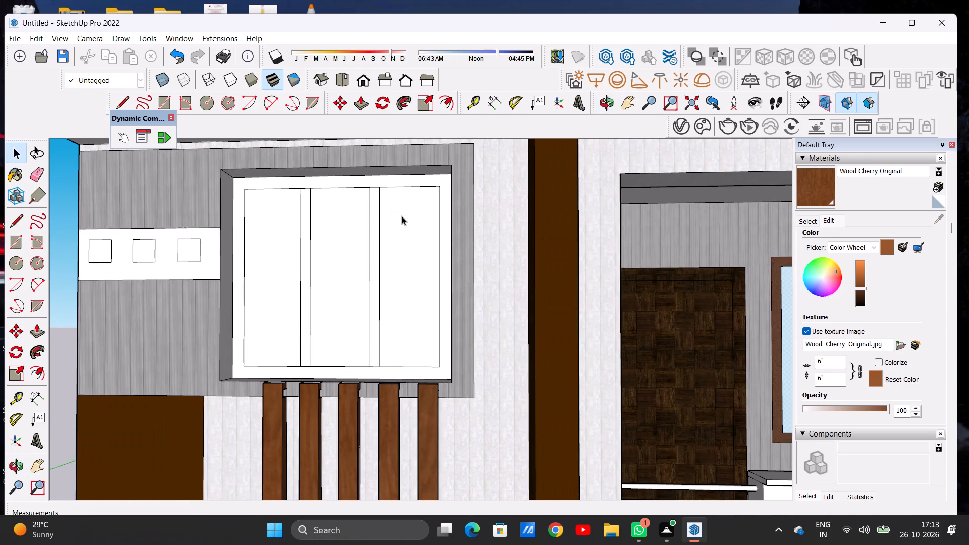
{"action": "left_click", "coordinate": [812, 191]}
{"action": "scroll", "coordinate": [256, 257], "scroll_direction": "up", "scroll_amount": 6}
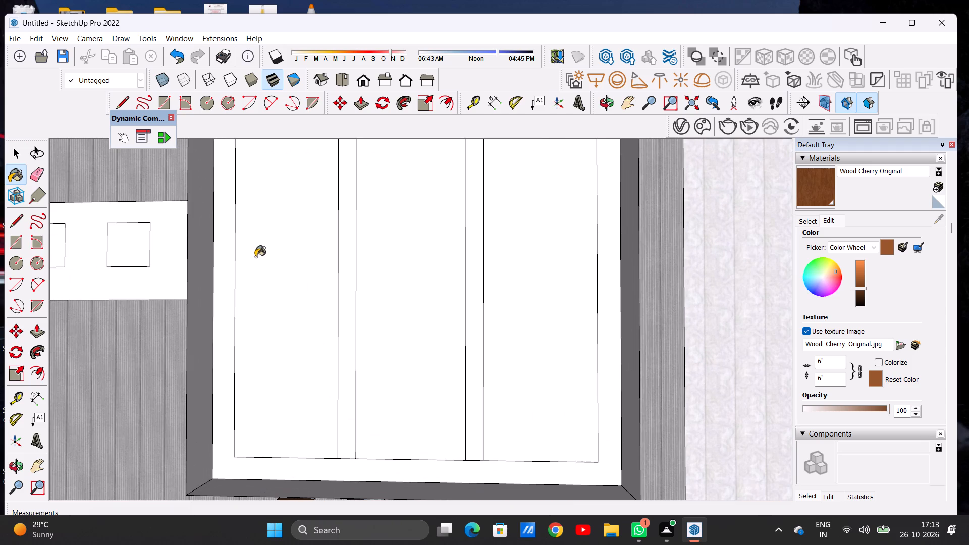
{"action": "left_click", "coordinate": [220, 283]}
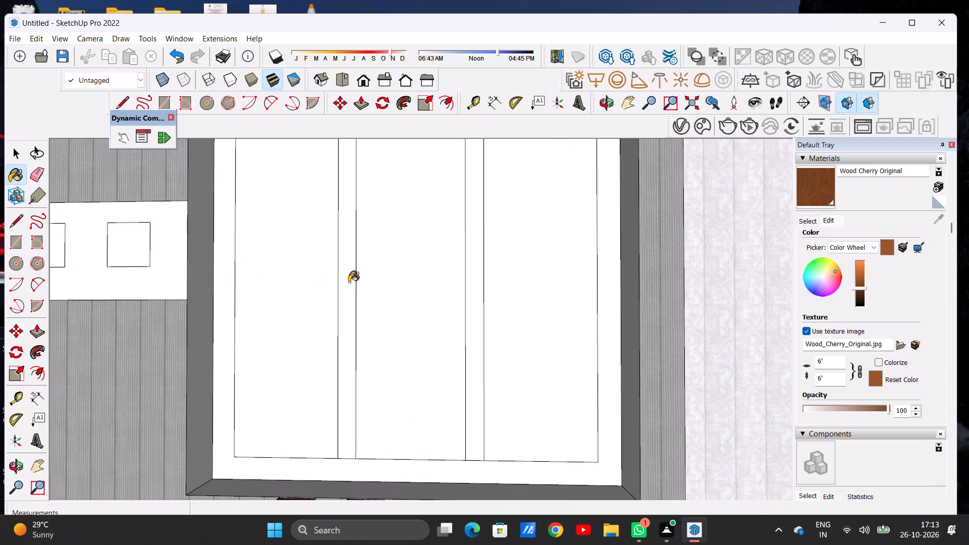
{"action": "left_click", "coordinate": [347, 286]}
{"action": "left_click", "coordinate": [474, 296]}
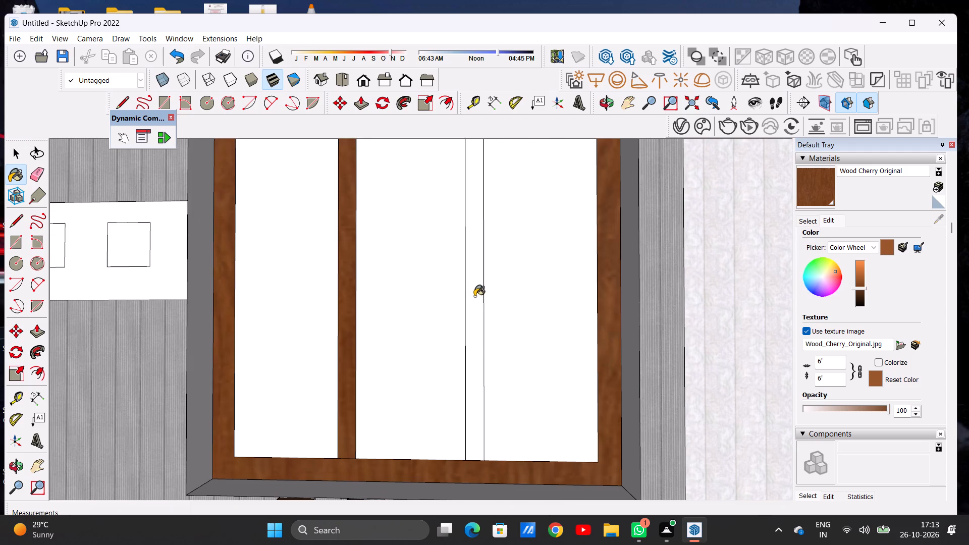
{"action": "scroll", "coordinate": [474, 296], "scroll_direction": "down", "scroll_amount": 20}
{"action": "scroll", "coordinate": [474, 296], "scroll_direction": "down", "scroll_amount": 2}
Examine the cherry-wood window frame and slats against the brown panel, walls and rest of the facade.
{"action": "scroll", "coordinate": [467, 318], "scroll_direction": "up", "scroll_amount": 6}
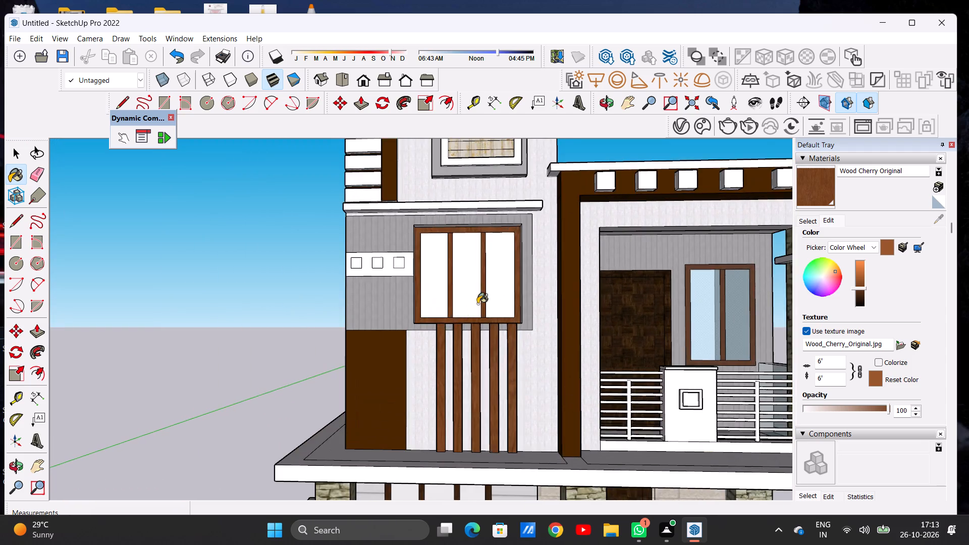
{"action": "scroll", "coordinate": [481, 302], "scroll_direction": "up", "scroll_amount": 4}
{"action": "middle_click_drag", "start_coordinate": [495, 287], "coordinate": [398, 342]}
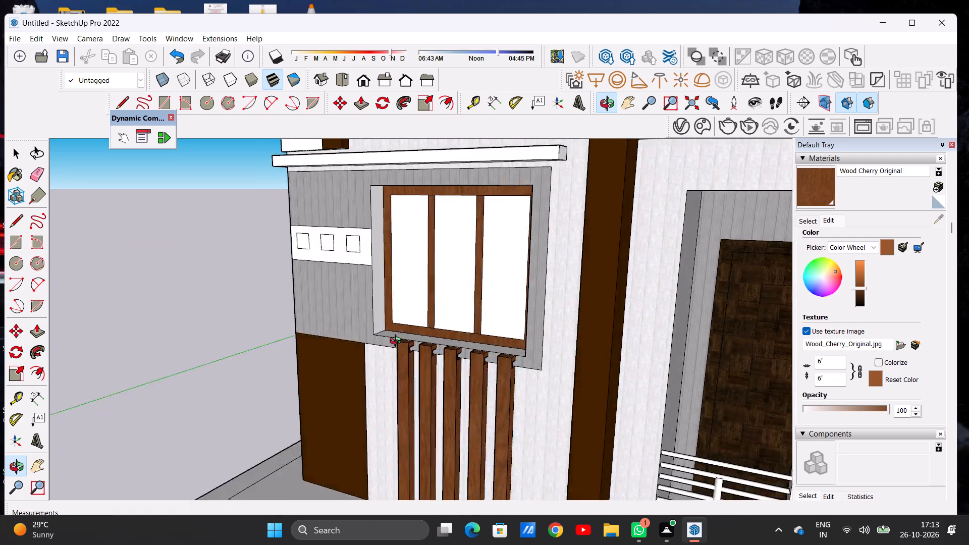
{"action": "middle_click_drag", "start_coordinate": [398, 342], "coordinate": [507, 338]}
{"action": "scroll", "coordinate": [504, 333], "scroll_direction": "up", "scroll_amount": 1}
{"action": "scroll", "coordinate": [487, 290], "scroll_direction": "down", "scroll_amount": 12}
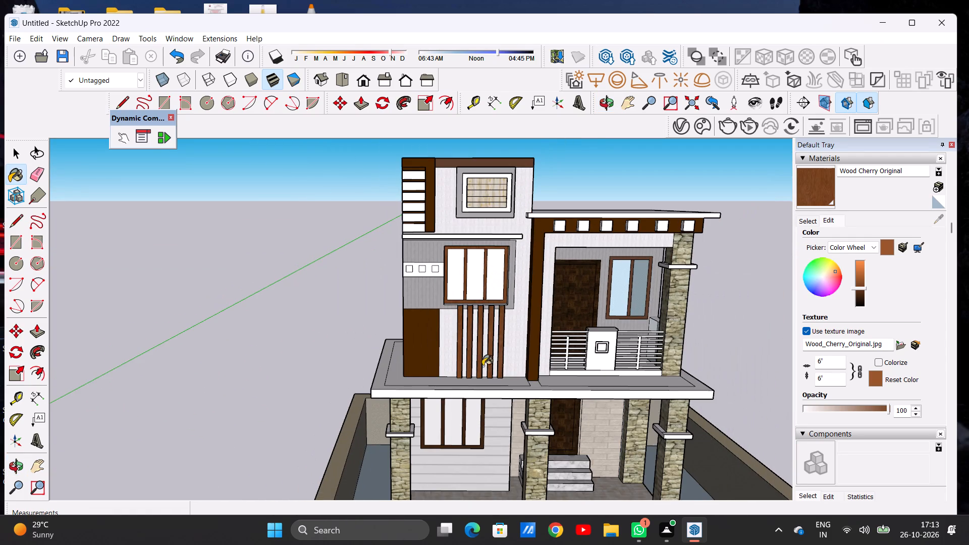
{"action": "scroll", "coordinate": [480, 374], "scroll_direction": "up", "scroll_amount": 2}
{"action": "scroll", "coordinate": [480, 374], "scroll_direction": "down", "scroll_amount": 1}
{"action": "scroll", "coordinate": [480, 374], "scroll_direction": "up", "scroll_amount": 9}
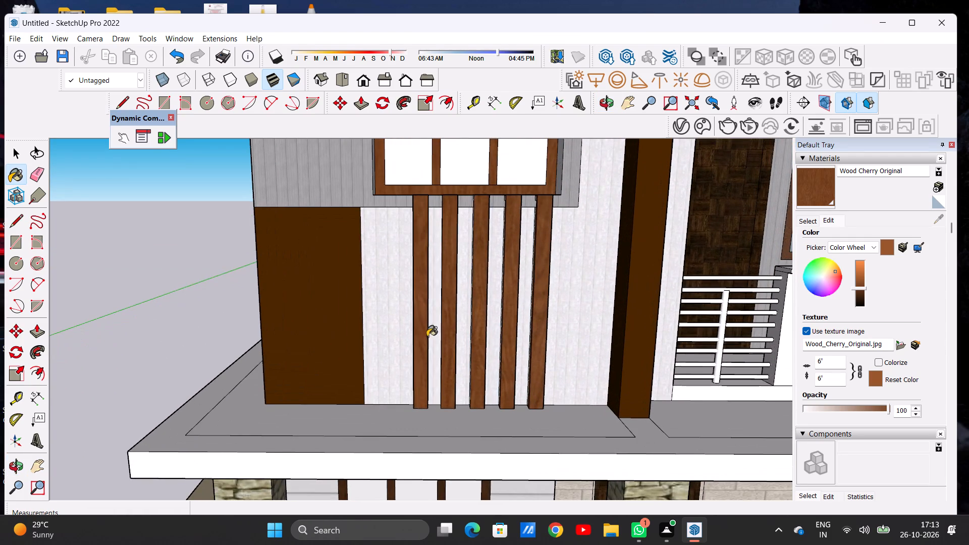
{"action": "middle_click_drag", "start_coordinate": [429, 337], "coordinate": [413, 337]}
{"action": "scroll", "coordinate": [413, 338], "scroll_direction": "up", "scroll_amount": 1}
{"action": "scroll", "coordinate": [413, 338], "scroll_direction": "down", "scroll_amount": 3}
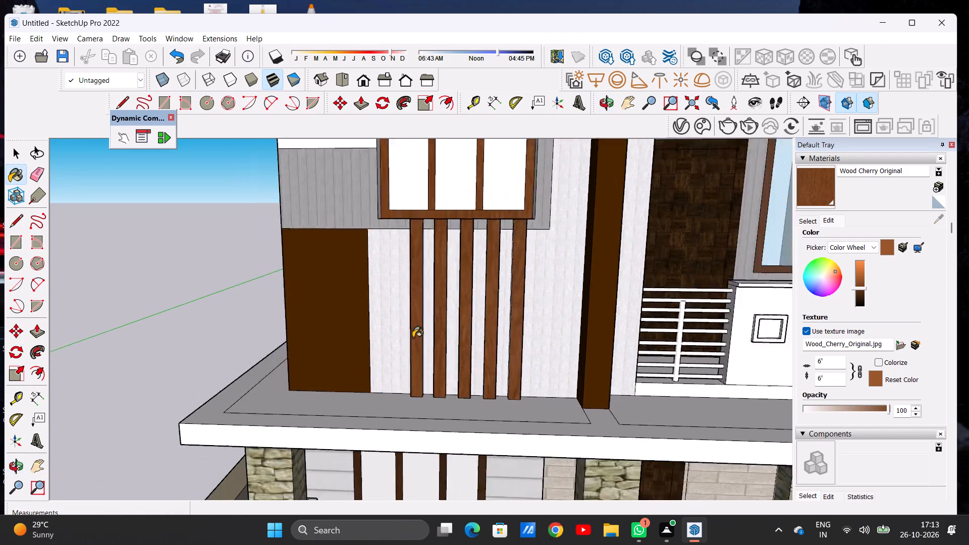
{"action": "scroll", "coordinate": [413, 338], "scroll_direction": "down", "scroll_amount": 14}
{"action": "scroll", "coordinate": [443, 234], "scroll_direction": "up", "scroll_amount": 4}
{"action": "scroll", "coordinate": [443, 234], "scroll_direction": "down", "scroll_amount": 1}
{"action": "scroll", "coordinate": [443, 234], "scroll_direction": "up", "scroll_amount": 1}
{"action": "scroll", "coordinate": [443, 234], "scroll_direction": "down", "scroll_amount": 1}
{"action": "scroll", "coordinate": [443, 269], "scroll_direction": "up", "scroll_amount": 5}
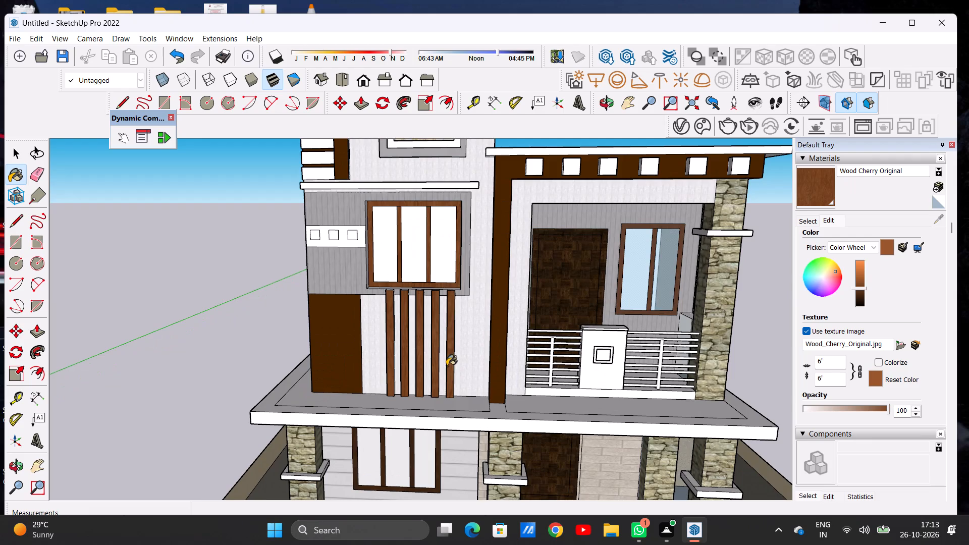
{"action": "scroll", "coordinate": [447, 366], "scroll_direction": "up", "scroll_amount": 1}
{"action": "scroll", "coordinate": [447, 366], "scroll_direction": "down", "scroll_amount": 1}
{"action": "scroll", "coordinate": [447, 366], "scroll_direction": "up", "scroll_amount": 9}
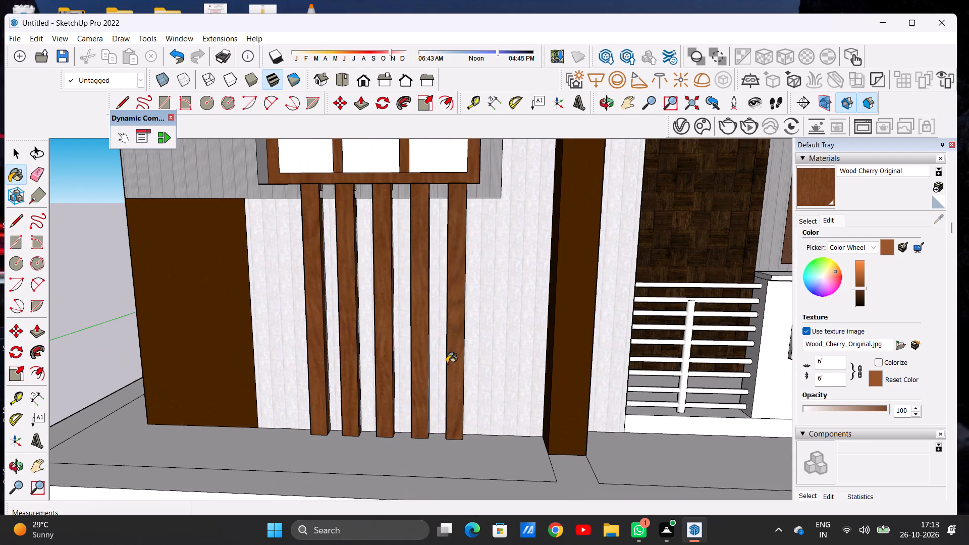
{"action": "scroll", "coordinate": [440, 328], "scroll_direction": "down", "scroll_amount": 11}
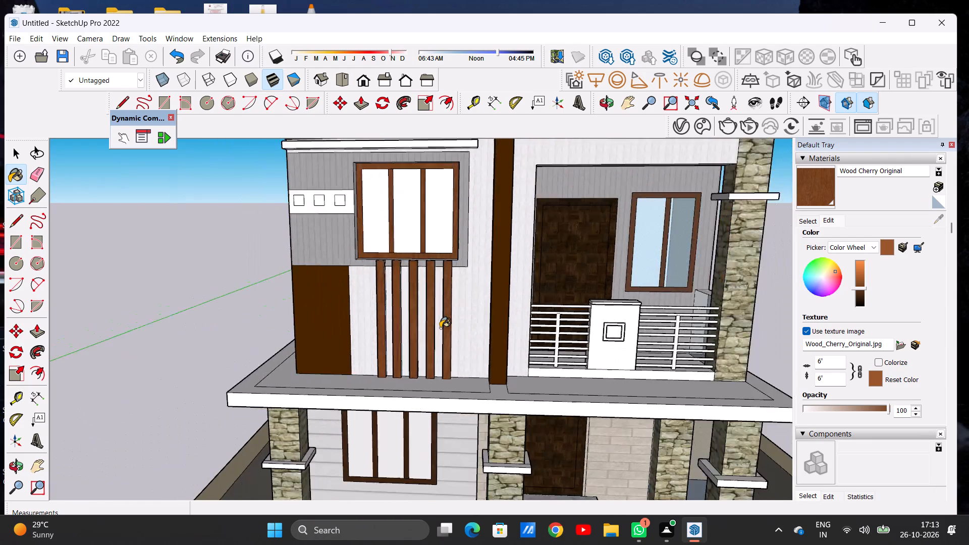
{"action": "scroll", "coordinate": [440, 328], "scroll_direction": "down", "scroll_amount": 3}
Darken the Wood Cherry Original material used on the window frame and slats by lowering its colour brightness.
{"action": "scroll", "coordinate": [425, 270], "scroll_direction": "up", "scroll_amount": 12}
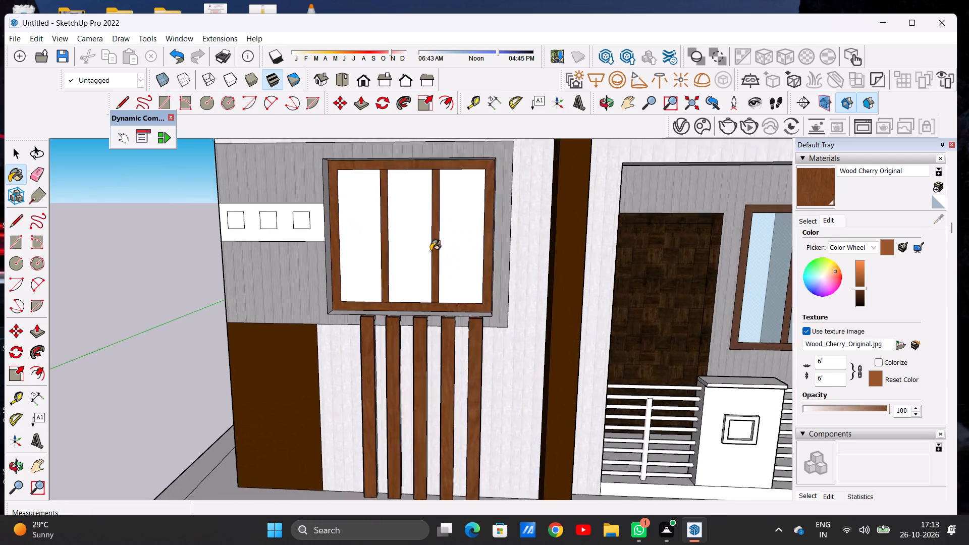
{"action": "scroll", "coordinate": [430, 251], "scroll_direction": "up", "scroll_amount": 6}
{"action": "scroll", "coordinate": [446, 266], "scroll_direction": "down", "scroll_amount": 4}
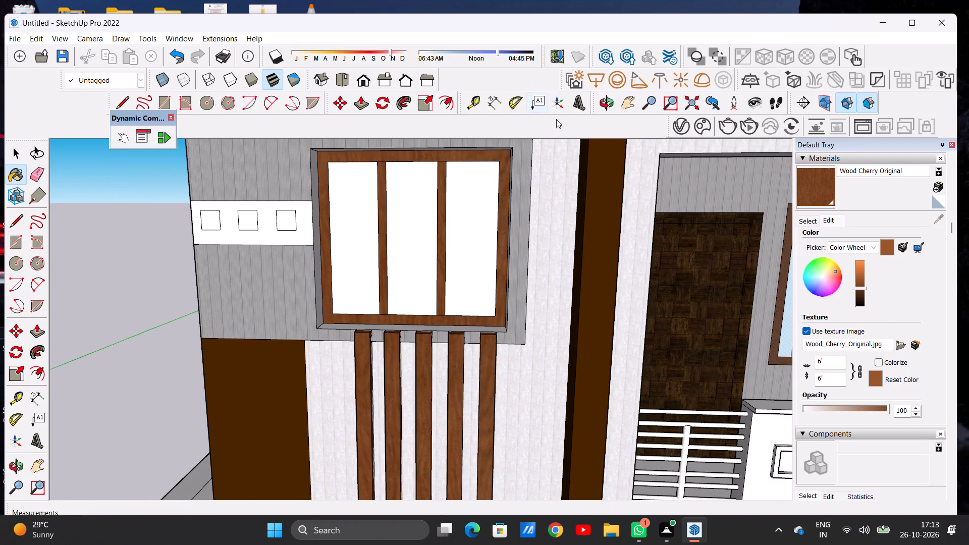
{"action": "left_click", "coordinate": [858, 292]}
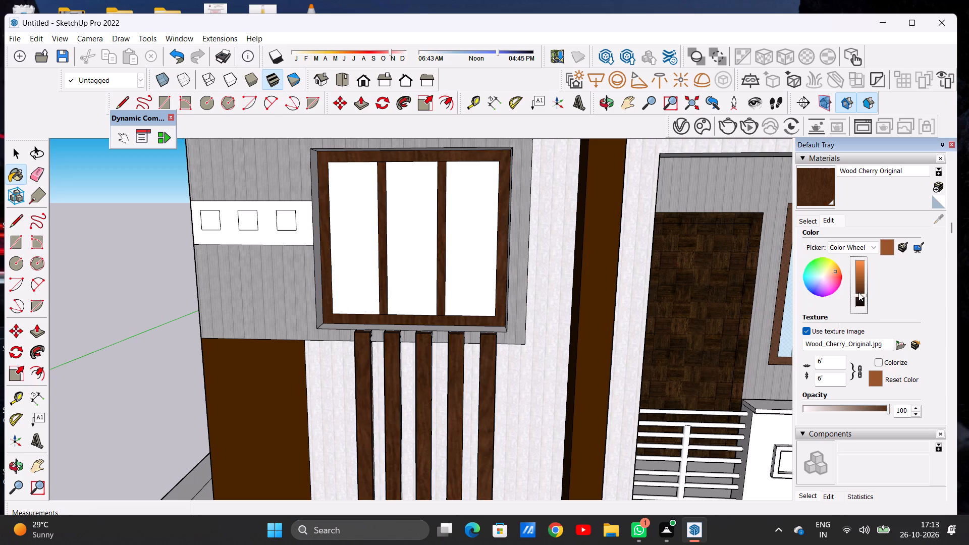
{"action": "left_click", "coordinate": [858, 291]}
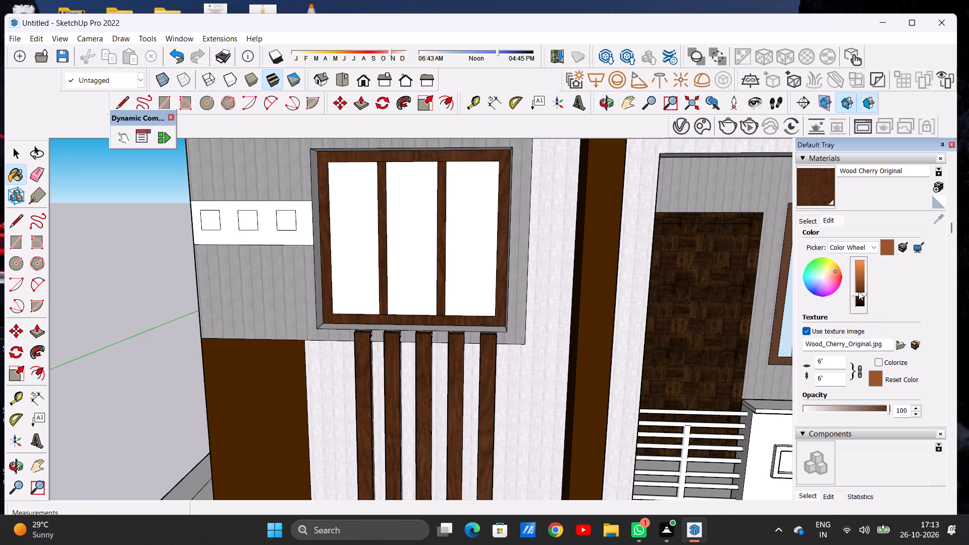
{"action": "left_click", "coordinate": [858, 289]}
Examine the upper-floor window's frame and white panes together with the cherry-wood slats and surrounding facade.
{"action": "scroll", "coordinate": [337, 245], "scroll_direction": "down", "scroll_amount": 4}
{"action": "scroll", "coordinate": [445, 227], "scroll_direction": "down", "scroll_amount": 2}
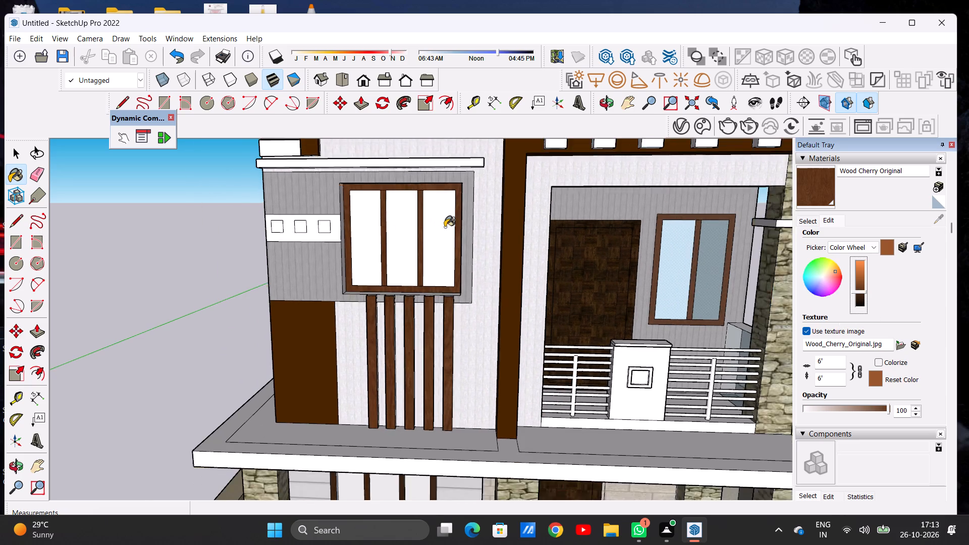
{"action": "scroll", "coordinate": [445, 227], "scroll_direction": "down", "scroll_amount": 2}
{"action": "scroll", "coordinate": [417, 241], "scroll_direction": "up", "scroll_amount": 8}
{"action": "scroll", "coordinate": [405, 238], "scroll_direction": "down", "scroll_amount": 10}
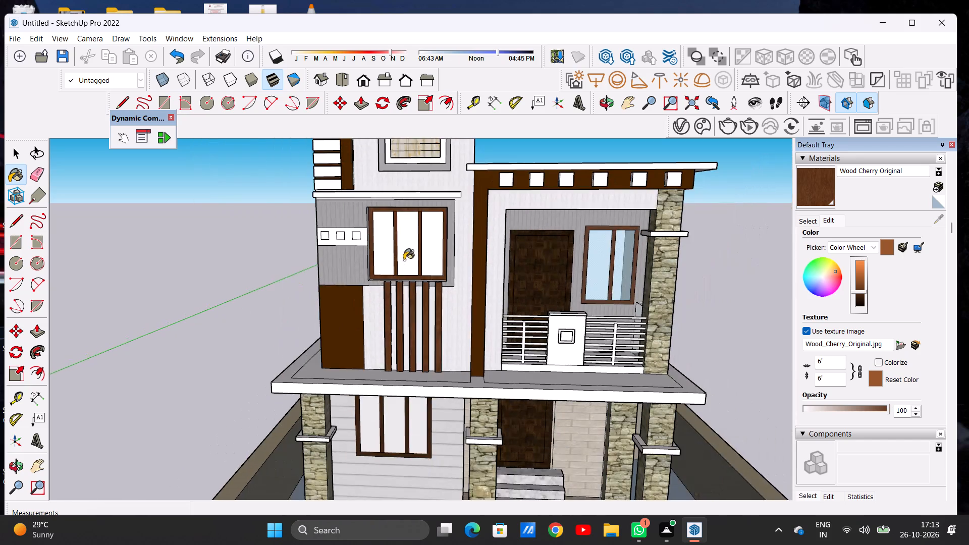
{"action": "scroll", "coordinate": [408, 228], "scroll_direction": "up", "scroll_amount": 10}
{"action": "key", "text": "space"}
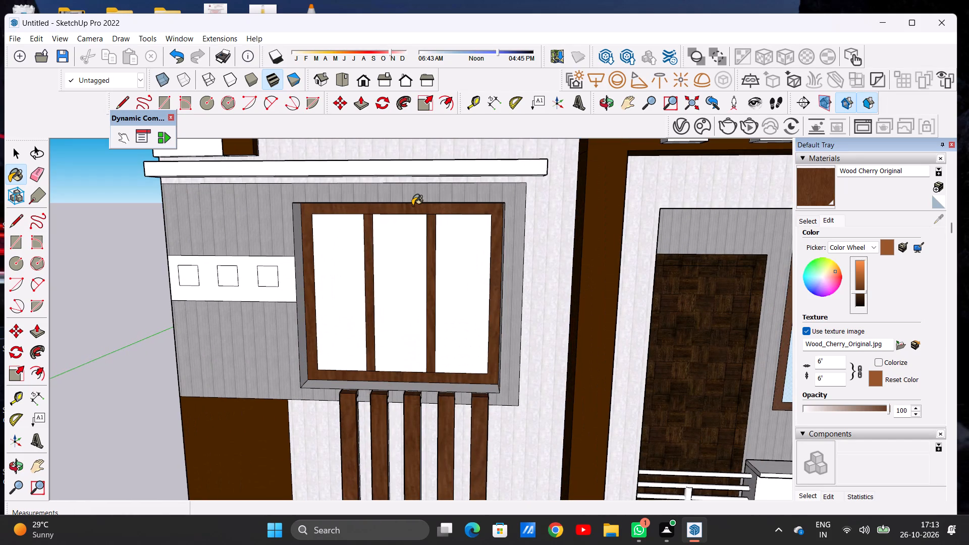
{"action": "scroll", "coordinate": [408, 221], "scroll_direction": "down", "scroll_amount": 5}
{"action": "middle_click_drag", "start_coordinate": [404, 260], "coordinate": [410, 251]}
{"action": "scroll", "coordinate": [409, 251], "scroll_direction": "up", "scroll_amount": 2}
{"action": "key", "text": "space"}
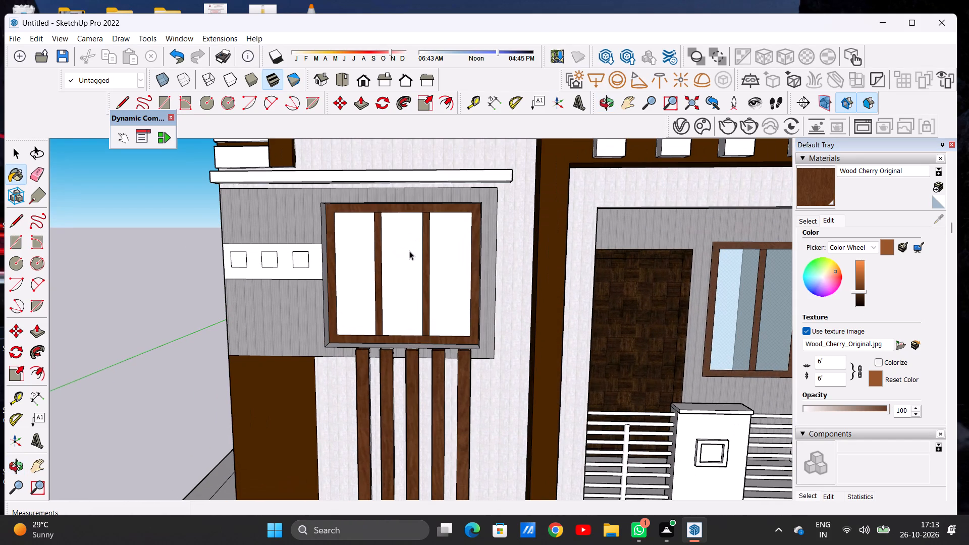
{"action": "scroll", "coordinate": [364, 263], "scroll_direction": "down", "scroll_amount": 6}
{"action": "scroll", "coordinate": [374, 258], "scroll_direction": "up", "scroll_amount": 5}
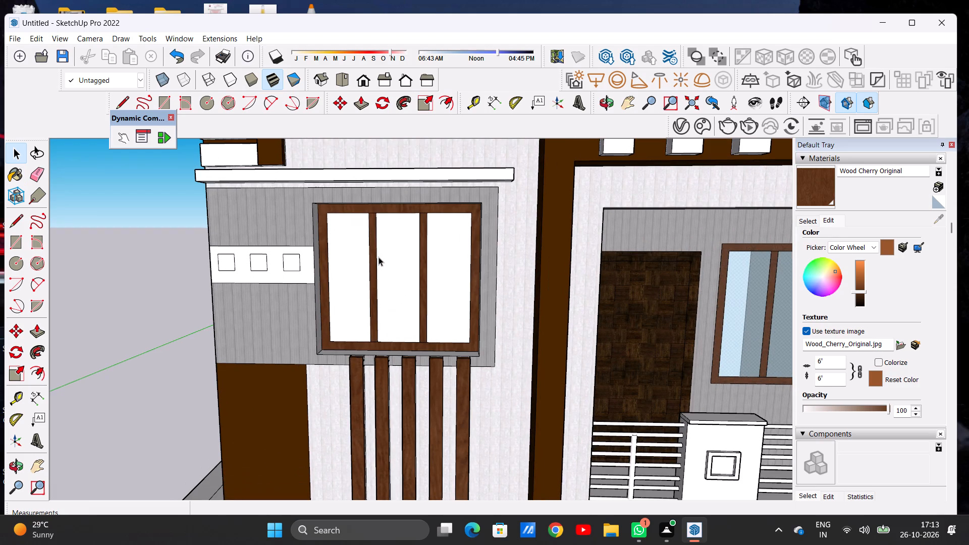
{"action": "scroll", "coordinate": [372, 255], "scroll_direction": "down", "scroll_amount": 4}
{"action": "scroll", "coordinate": [378, 257], "scroll_direction": "up", "scroll_amount": 4}
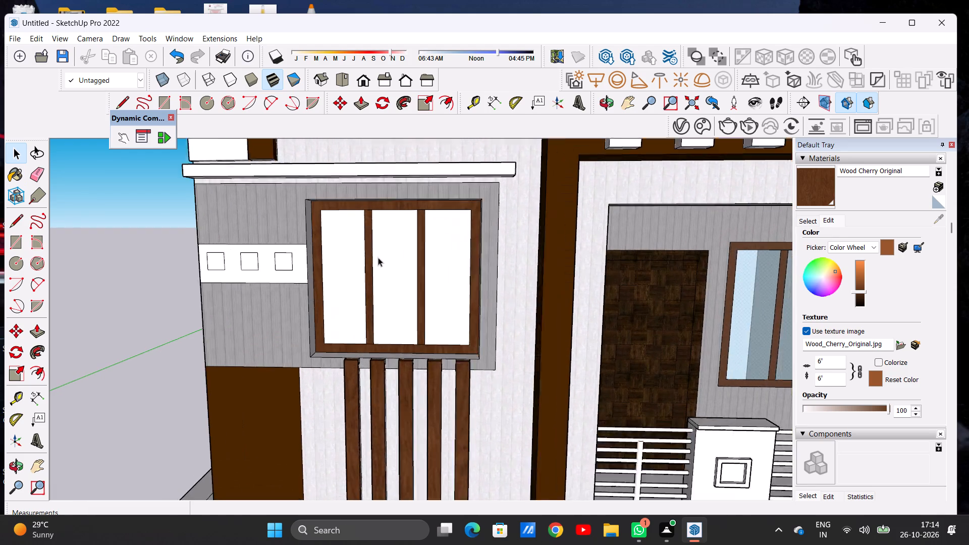
{"action": "scroll", "coordinate": [378, 257], "scroll_direction": "up", "scroll_amount": 2}
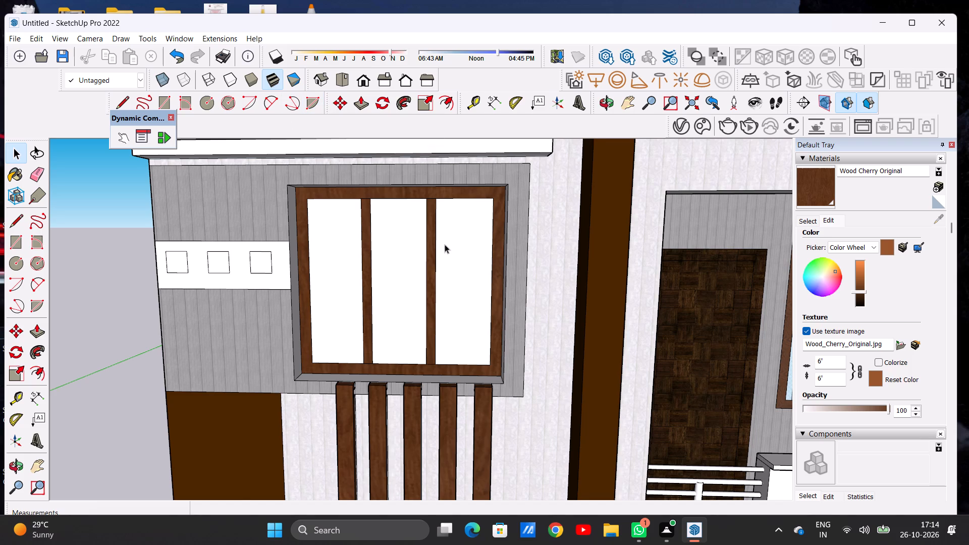
{"action": "scroll", "coordinate": [448, 244], "scroll_direction": "down", "scroll_amount": 9}
{"action": "scroll", "coordinate": [404, 250], "scroll_direction": "up", "scroll_amount": 7}
{"action": "scroll", "coordinate": [407, 248], "scroll_direction": "down", "scroll_amount": 4}
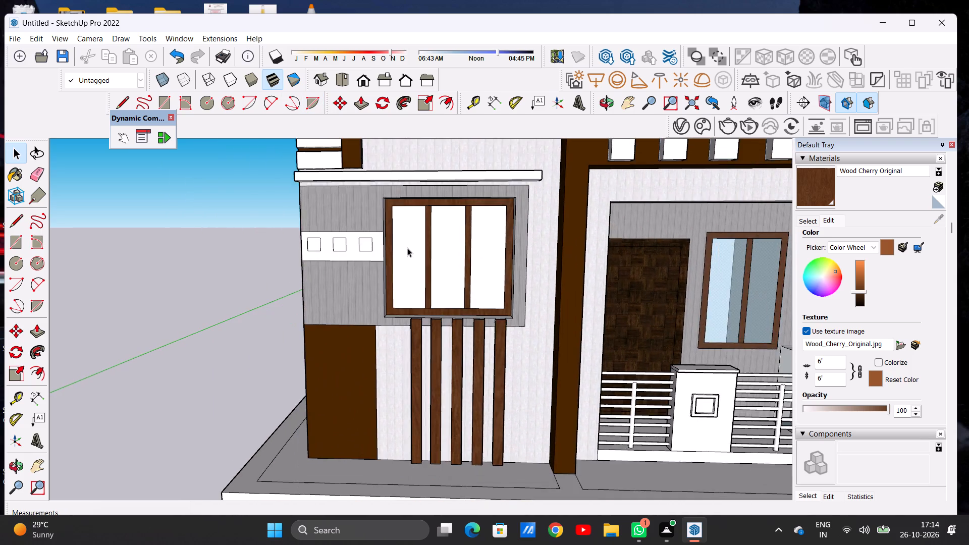
{"action": "scroll", "coordinate": [409, 246], "scroll_direction": "down", "scroll_amount": 4}
{"action": "scroll", "coordinate": [421, 237], "scroll_direction": "up", "scroll_amount": 1}
{"action": "scroll", "coordinate": [421, 237], "scroll_direction": "down", "scroll_amount": 1}
{"action": "scroll", "coordinate": [421, 237], "scroll_direction": "up", "scroll_amount": 9}
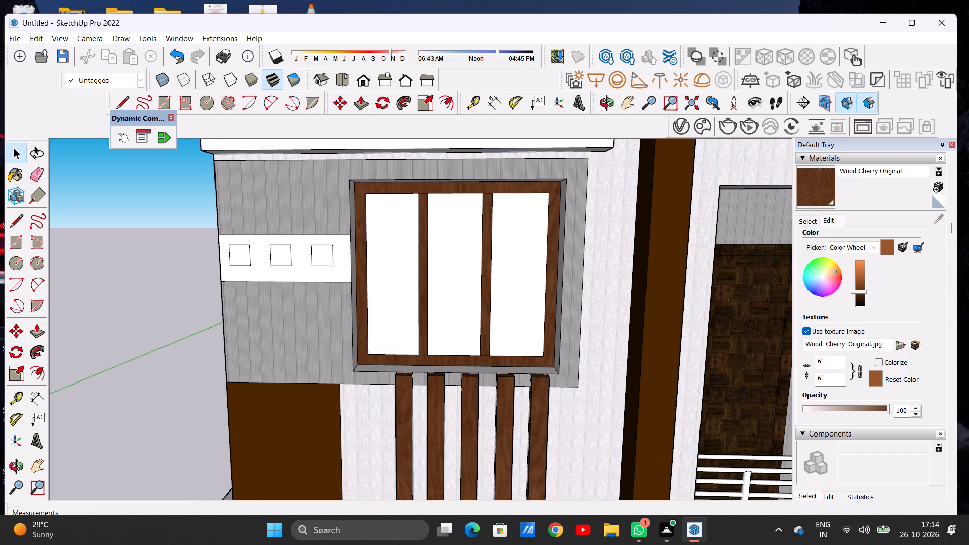
Paint the three panes of the upper-floor window above the slats with Translucent Glass Safety from Glass and Mirrors.
{"action": "left_click", "coordinate": [809, 220]}
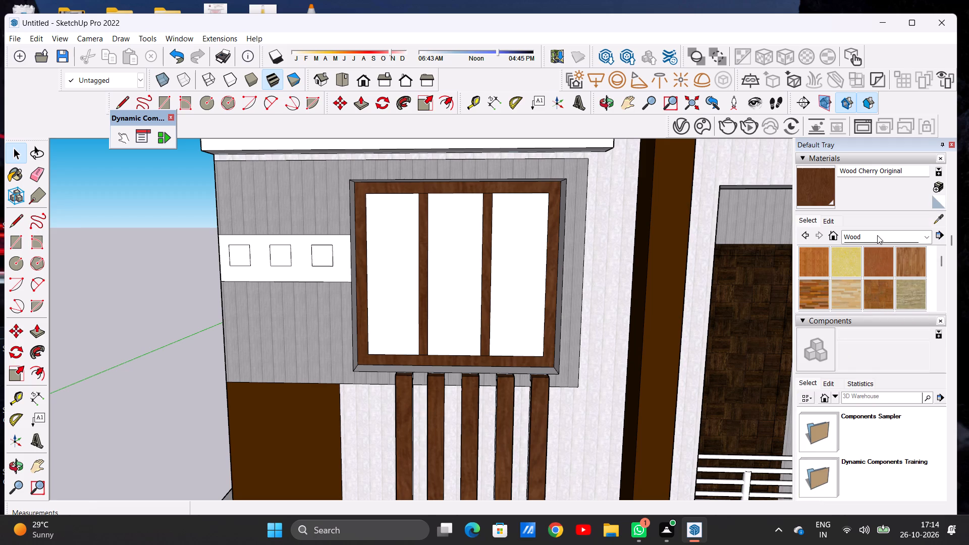
{"action": "left_click", "coordinate": [877, 235]}
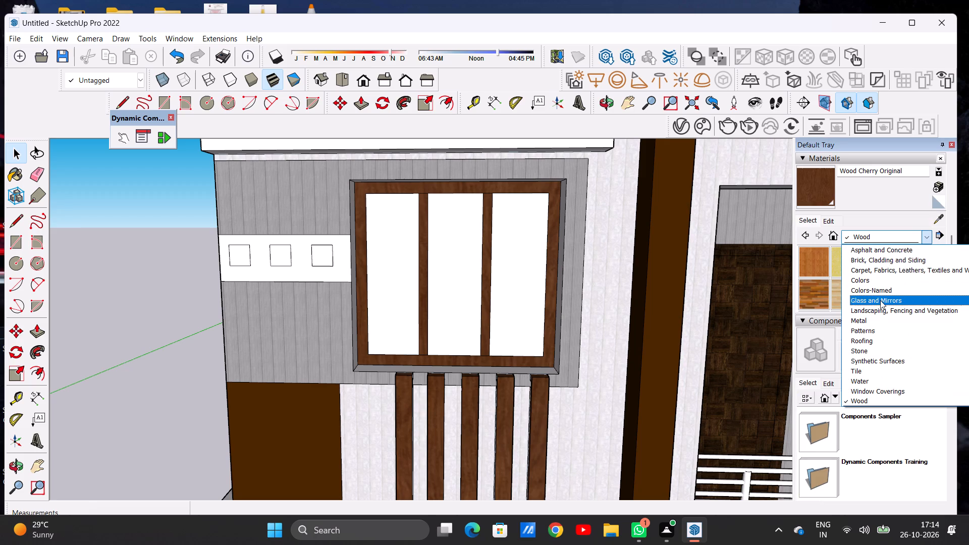
{"action": "left_click", "coordinate": [881, 300]}
{"action": "scroll", "coordinate": [864, 277], "scroll_direction": "down", "scroll_amount": 2}
{"action": "left_click", "coordinate": [812, 265]}
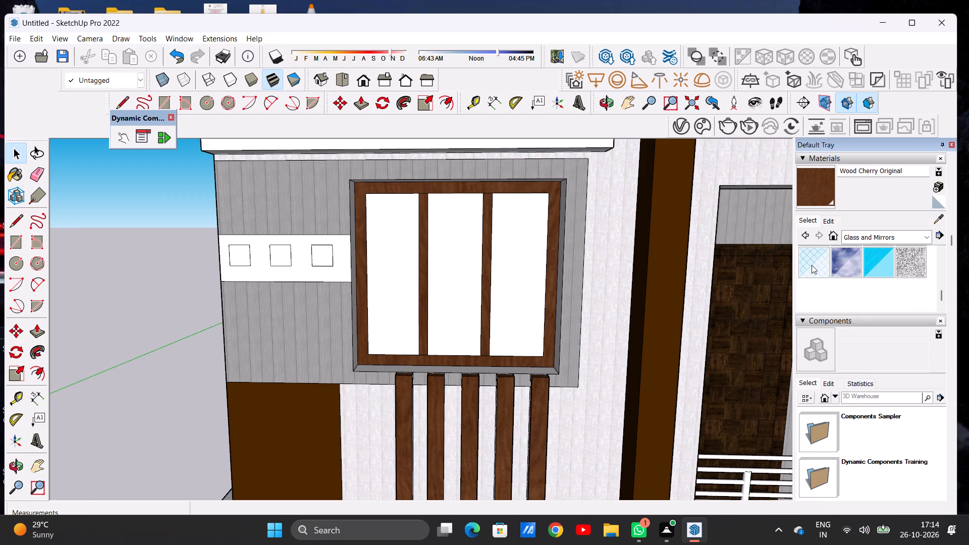
{"action": "scroll", "coordinate": [403, 234], "scroll_direction": "up", "scroll_amount": 5}
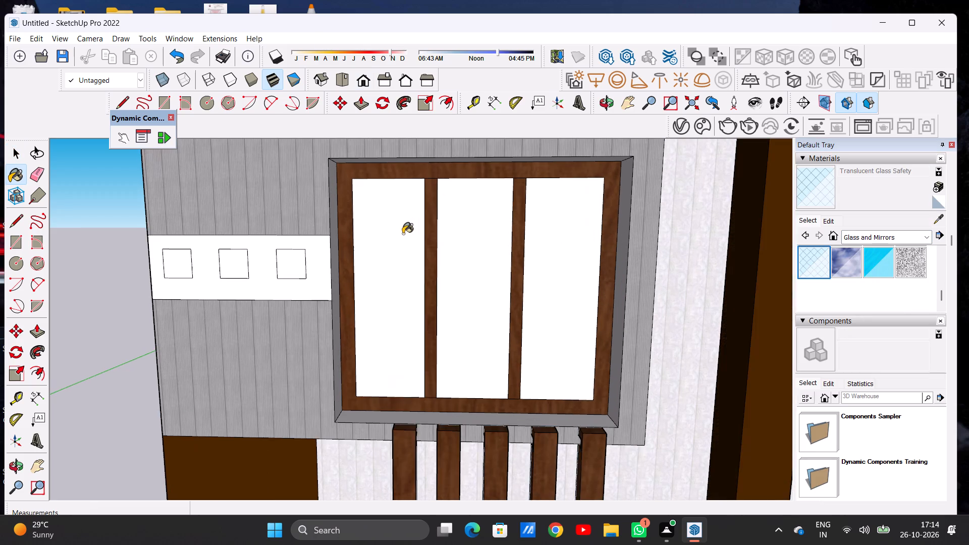
{"action": "left_click", "coordinate": [403, 234]}
{"action": "left_click", "coordinate": [461, 221]}
{"action": "left_click", "coordinate": [566, 221]}
{"action": "scroll", "coordinate": [474, 276], "scroll_direction": "down", "scroll_amount": 10}
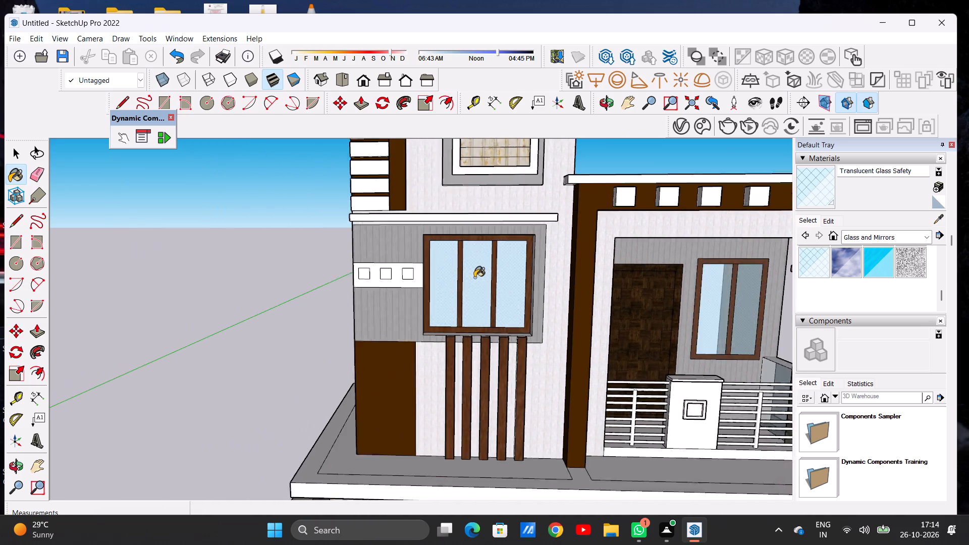
Examine the glazed upper-floor window within the whole house front, down to the balcony.
{"action": "scroll", "coordinate": [474, 278], "scroll_direction": "down", "scroll_amount": 6}
{"action": "scroll", "coordinate": [454, 238], "scroll_direction": "down", "scroll_amount": 4}
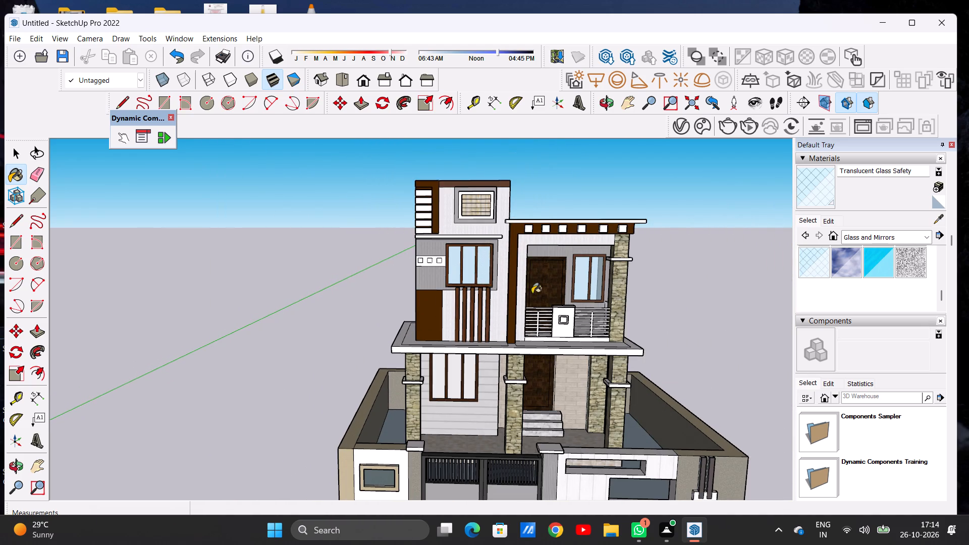
{"action": "scroll", "coordinate": [532, 302], "scroll_direction": "up", "scroll_amount": 4}
{"action": "middle_click_drag", "start_coordinate": [553, 295], "coordinate": [550, 287]}
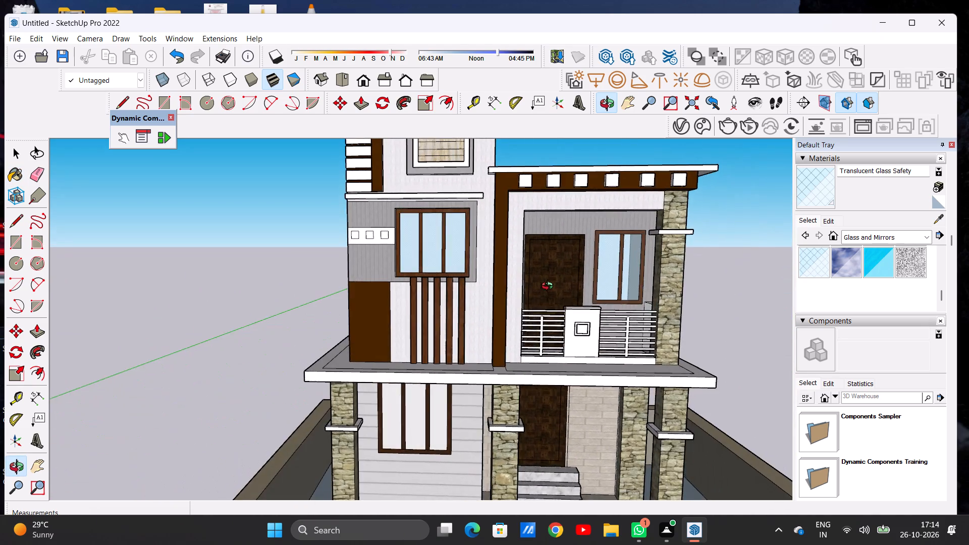
{"action": "middle_click_drag", "start_coordinate": [550, 287], "coordinate": [530, 265]}
{"action": "scroll", "coordinate": [529, 265], "scroll_direction": "up", "scroll_amount": 1}
{"action": "scroll", "coordinate": [472, 253], "scroll_direction": "down", "scroll_amount": 5}
{"action": "scroll", "coordinate": [531, 307], "scroll_direction": "up", "scroll_amount": 9}
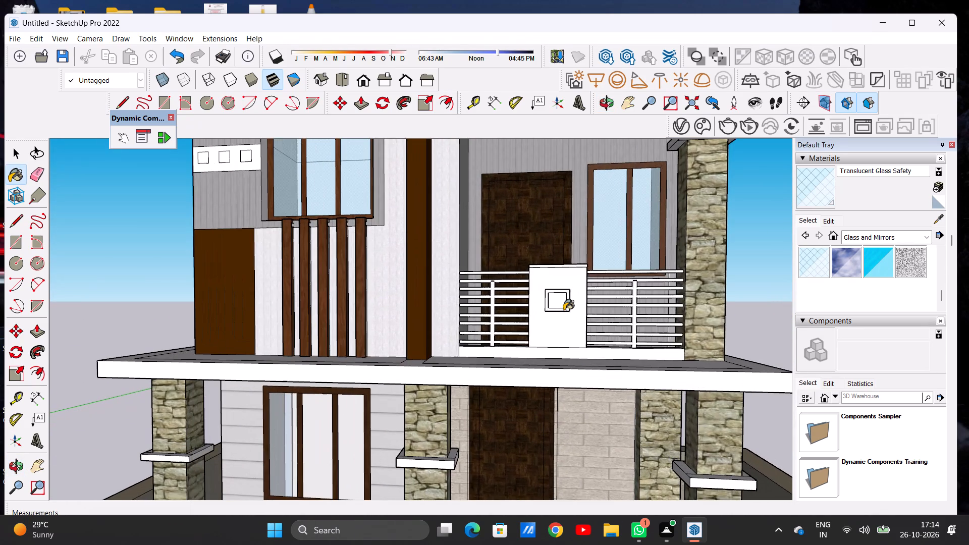
{"action": "key", "text": "space"}
Examine the balcony's central white block, its square frame and the railings on both sides for a suitable material.
{"action": "scroll", "coordinate": [550, 300], "scroll_direction": "down", "scroll_amount": 5}
{"action": "scroll", "coordinate": [577, 303], "scroll_direction": "up", "scroll_amount": 1}
{"action": "scroll", "coordinate": [577, 303], "scroll_direction": "down", "scroll_amount": 1}
{"action": "scroll", "coordinate": [577, 303], "scroll_direction": "up", "scroll_amount": 4}
{"action": "scroll", "coordinate": [558, 317], "scroll_direction": "down", "scroll_amount": 1}
{"action": "scroll", "coordinate": [558, 317], "scroll_direction": "up", "scroll_amount": 9}
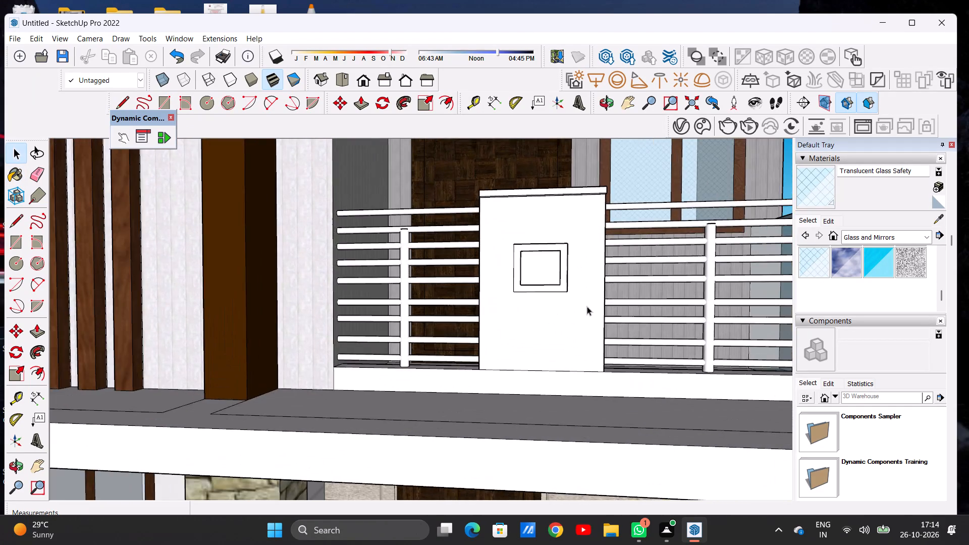
{"action": "scroll", "coordinate": [586, 306], "scroll_direction": "down", "scroll_amount": 5}
{"action": "middle_click_drag", "start_coordinate": [611, 304], "coordinate": [628, 328]}
{"action": "middle_click", "coordinate": [628, 328]}
{"action": "scroll", "coordinate": [618, 320], "scroll_direction": "up", "scroll_amount": 1}
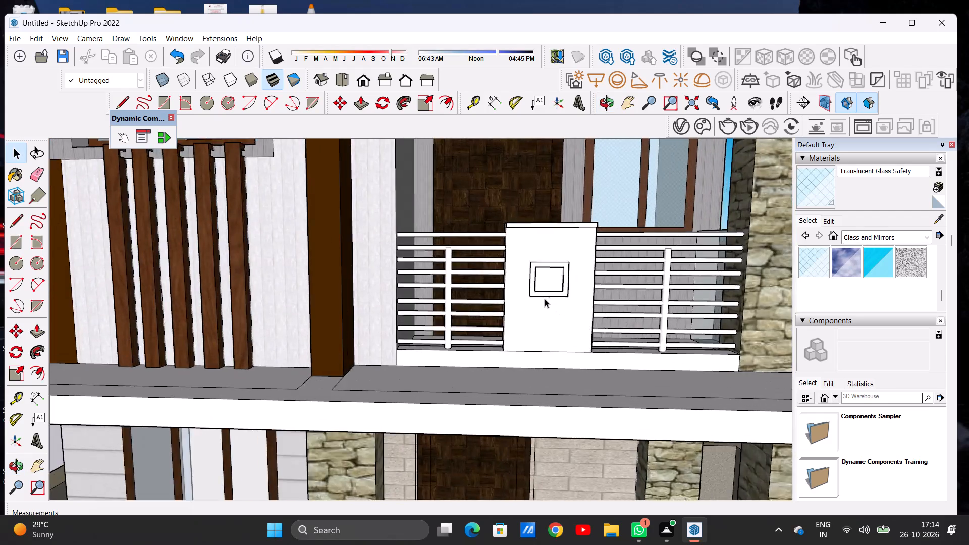
{"action": "scroll", "coordinate": [545, 299], "scroll_direction": "down", "scroll_amount": 9}
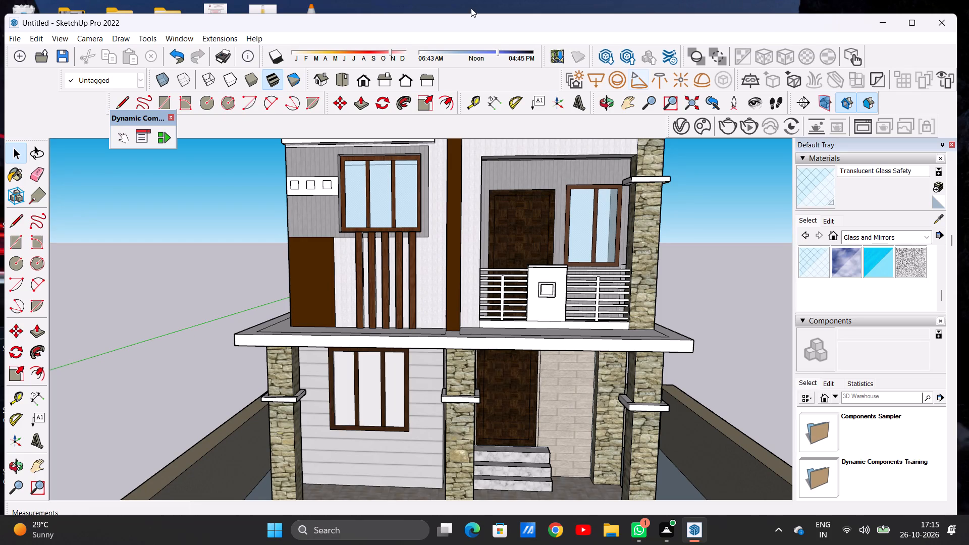
{"action": "scroll", "coordinate": [554, 282], "scroll_direction": "down", "scroll_amount": 2}
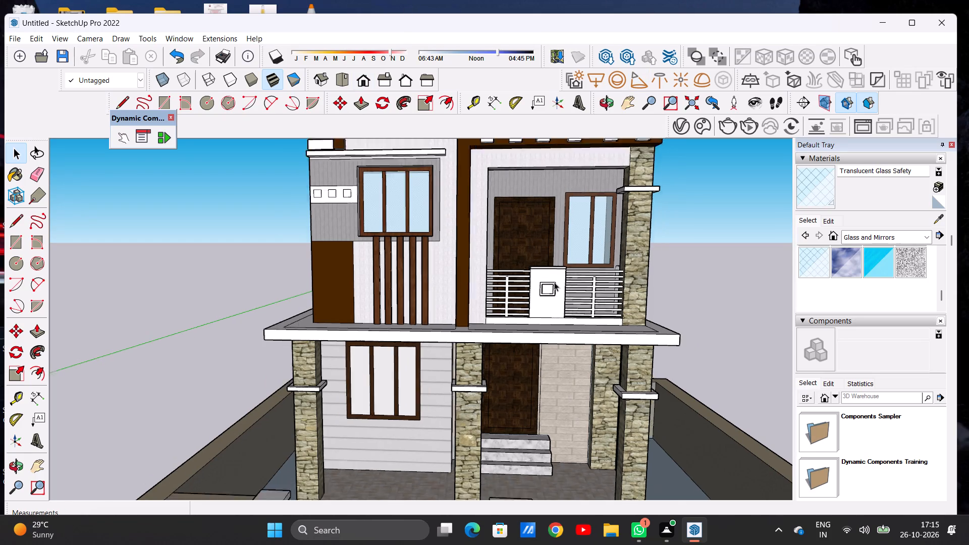
{"action": "scroll", "coordinate": [554, 282], "scroll_direction": "down", "scroll_amount": 4}
{"action": "scroll", "coordinate": [553, 296], "scroll_direction": "up", "scroll_amount": 3}
{"action": "scroll", "coordinate": [553, 296], "scroll_direction": "down", "scroll_amount": 2}
{"action": "scroll", "coordinate": [553, 296], "scroll_direction": "up", "scroll_amount": 16}
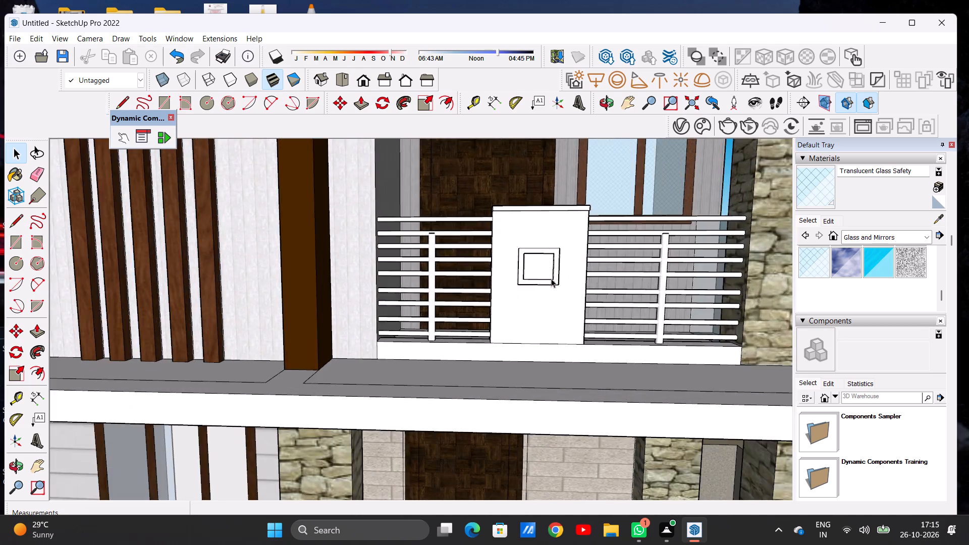
{"action": "scroll", "coordinate": [551, 279], "scroll_direction": "up", "scroll_amount": 5}
{"action": "scroll", "coordinate": [544, 291], "scroll_direction": "down", "scroll_amount": 6}
{"action": "middle_click_drag", "start_coordinate": [548, 307], "coordinate": [556, 287]}
{"action": "scroll", "coordinate": [553, 268], "scroll_direction": "up", "scroll_amount": 3}
{"action": "scroll", "coordinate": [553, 268], "scroll_direction": "down", "scroll_amount": 1}
{"action": "scroll", "coordinate": [553, 268], "scroll_direction": "up", "scroll_amount": 3}
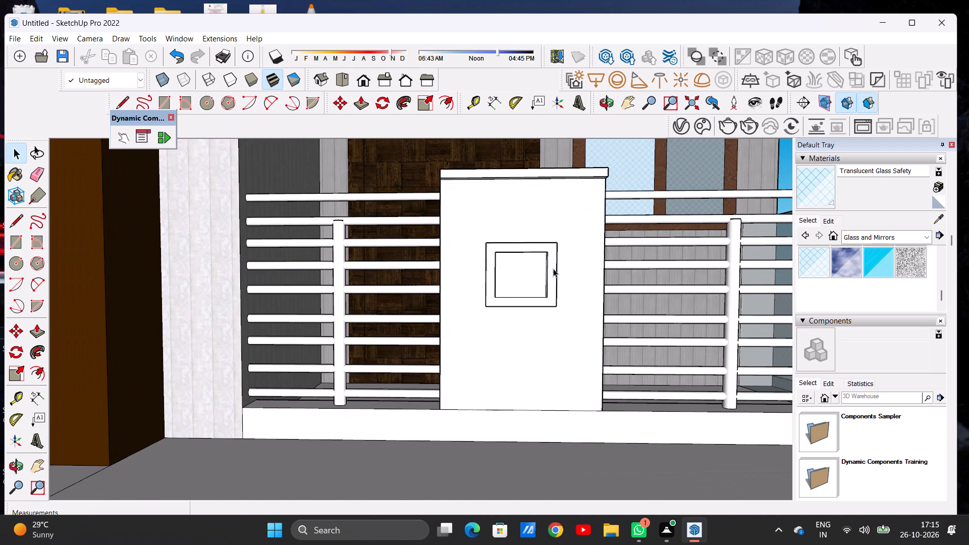
{"action": "scroll", "coordinate": [548, 268], "scroll_direction": "down", "scroll_amount": 7}
{"action": "scroll", "coordinate": [554, 247], "scroll_direction": "up", "scroll_amount": 1}
{"action": "scroll", "coordinate": [555, 247], "scroll_direction": "down", "scroll_amount": 1}
{"action": "scroll", "coordinate": [555, 247], "scroll_direction": "up", "scroll_amount": 1}
{"action": "scroll", "coordinate": [555, 247], "scroll_direction": "down", "scroll_amount": 1}
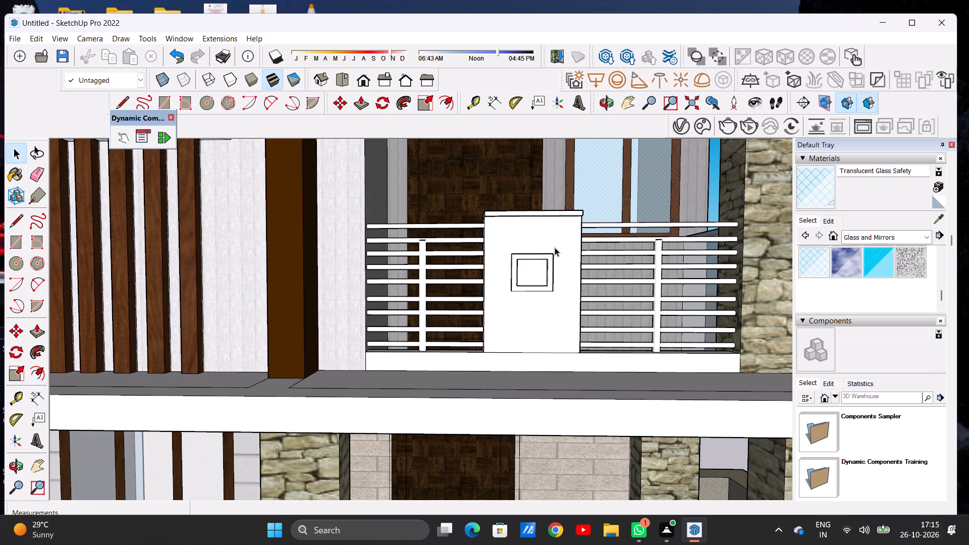
{"action": "scroll", "coordinate": [520, 259], "scroll_direction": "down", "scroll_amount": 6}
{"action": "scroll", "coordinate": [527, 260], "scroll_direction": "up", "scroll_amount": 7}
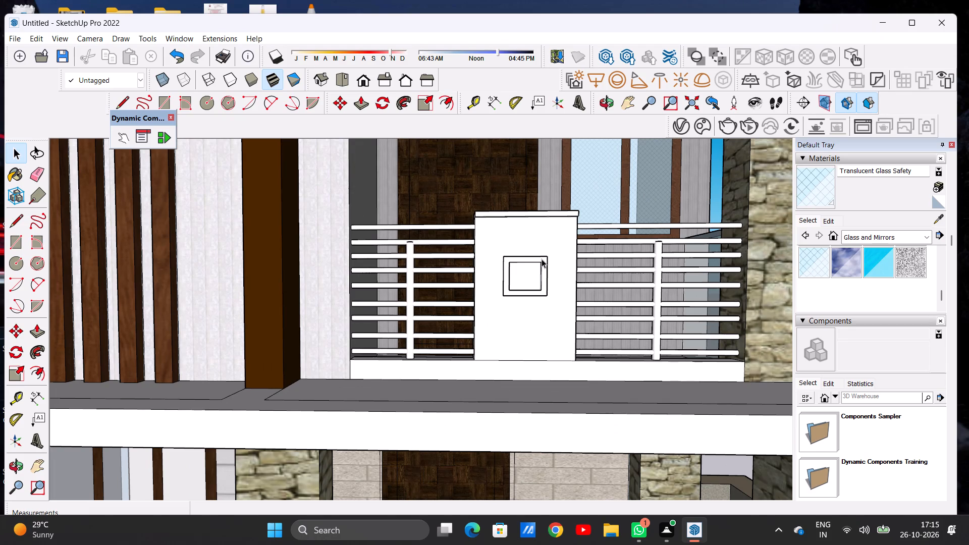
{"action": "scroll", "coordinate": [543, 258], "scroll_direction": "down", "scroll_amount": 4}
{"action": "scroll", "coordinate": [558, 257], "scroll_direction": "up", "scroll_amount": 4}
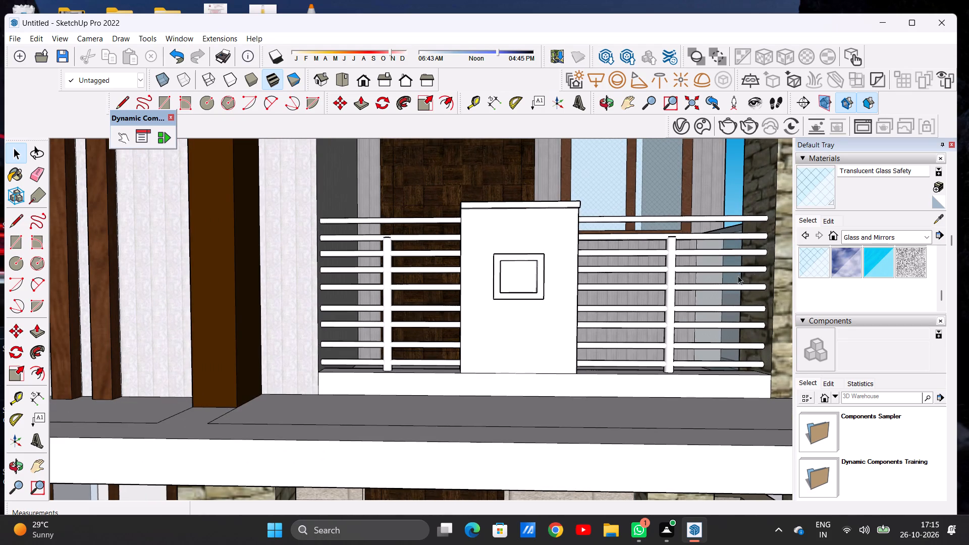
Paint the front face of the balcony's central block with Stone Masonry Multi from Brick, Cladding and Siding.
{"action": "left_click", "coordinate": [888, 235]}
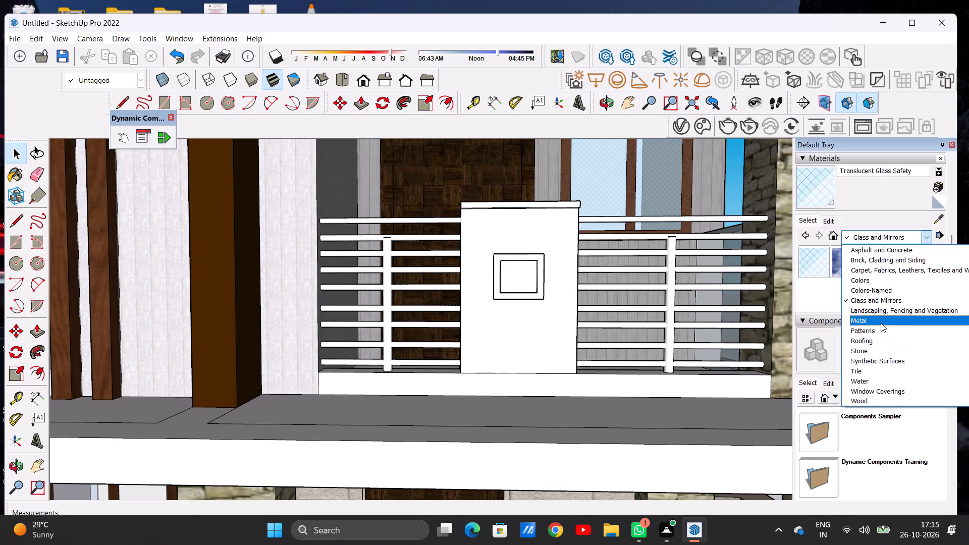
{"action": "left_click", "coordinate": [881, 257]}
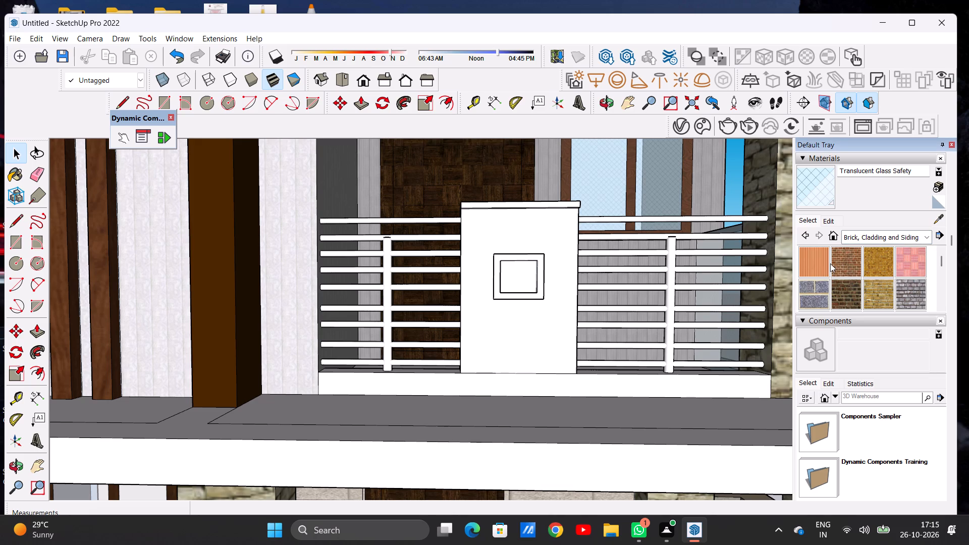
{"action": "scroll", "coordinate": [863, 281], "scroll_direction": "down", "scroll_amount": 1}
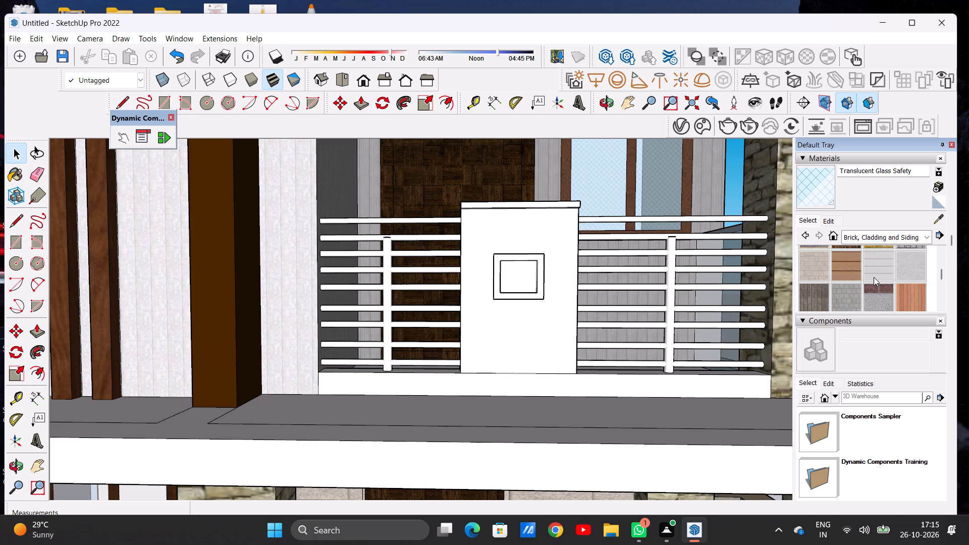
{"action": "scroll", "coordinate": [874, 277], "scroll_direction": "down", "scroll_amount": 1}
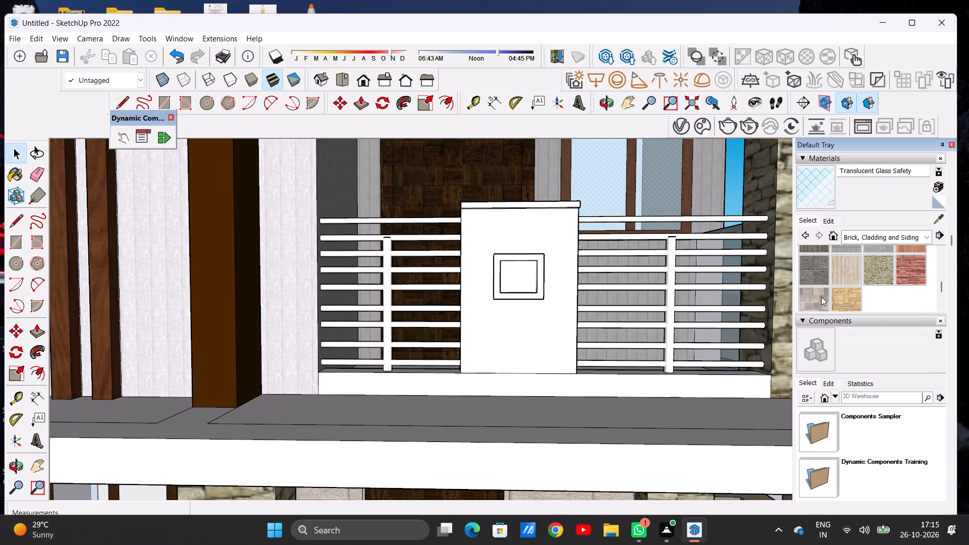
{"action": "left_click", "coordinate": [821, 297]}
{"action": "scroll", "coordinate": [545, 326], "scroll_direction": "up", "scroll_amount": 3}
{"action": "left_click", "coordinate": [545, 326]}
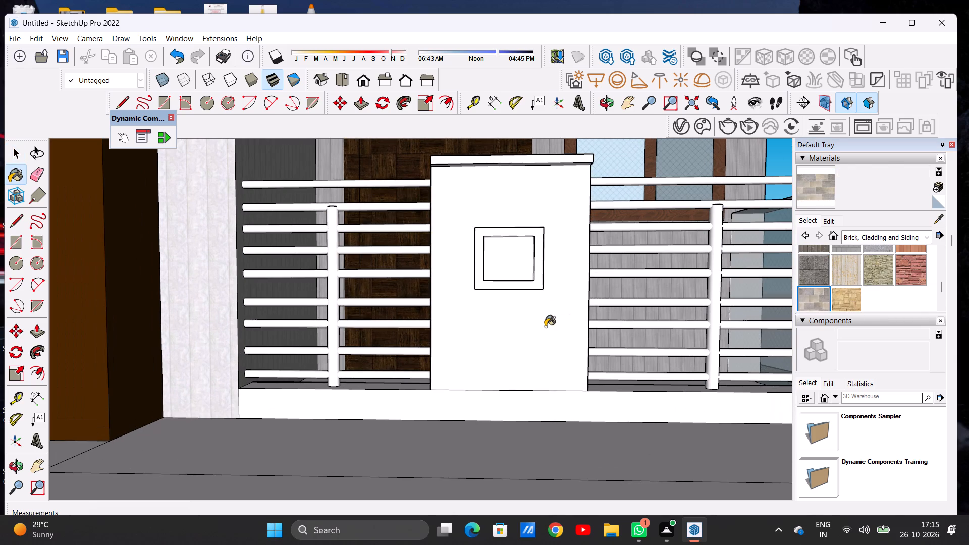
{"action": "scroll", "coordinate": [557, 316], "scroll_direction": "down", "scroll_amount": 7}
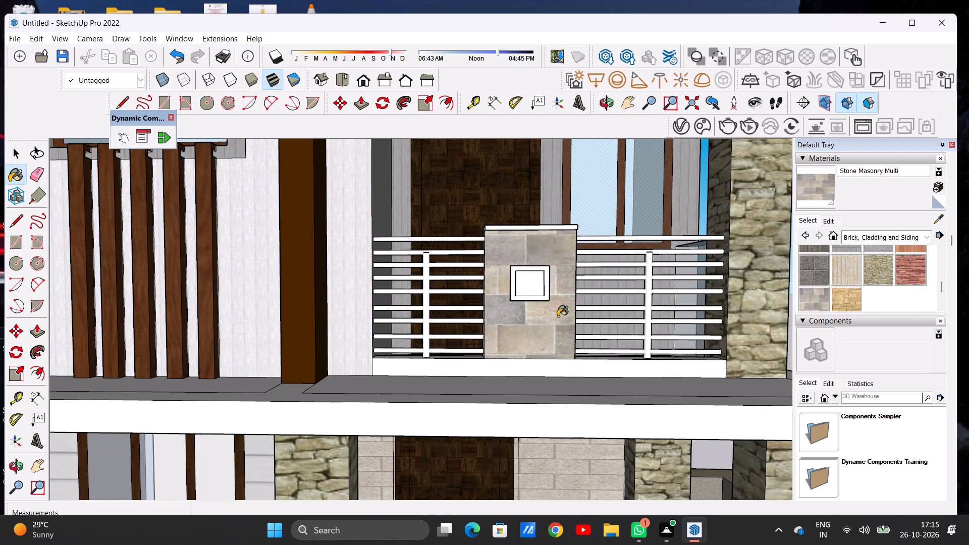
Set the Stone Masonry Multi texture height to 1' on the balcony's central block.
{"action": "scroll", "coordinate": [819, 338], "scroll_direction": "down", "scroll_amount": 1}
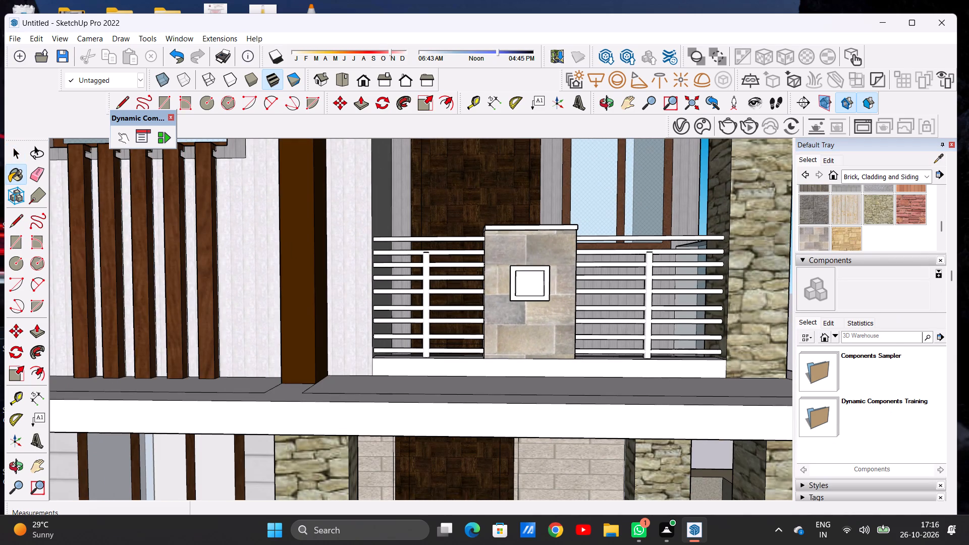
{"action": "left_click", "coordinate": [836, 162]}
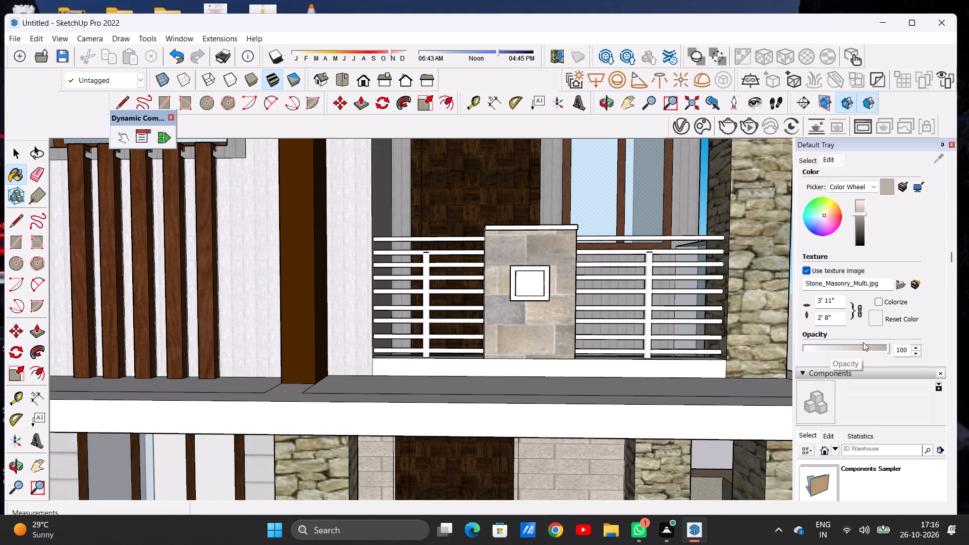
{"action": "left_click", "coordinate": [834, 316]}
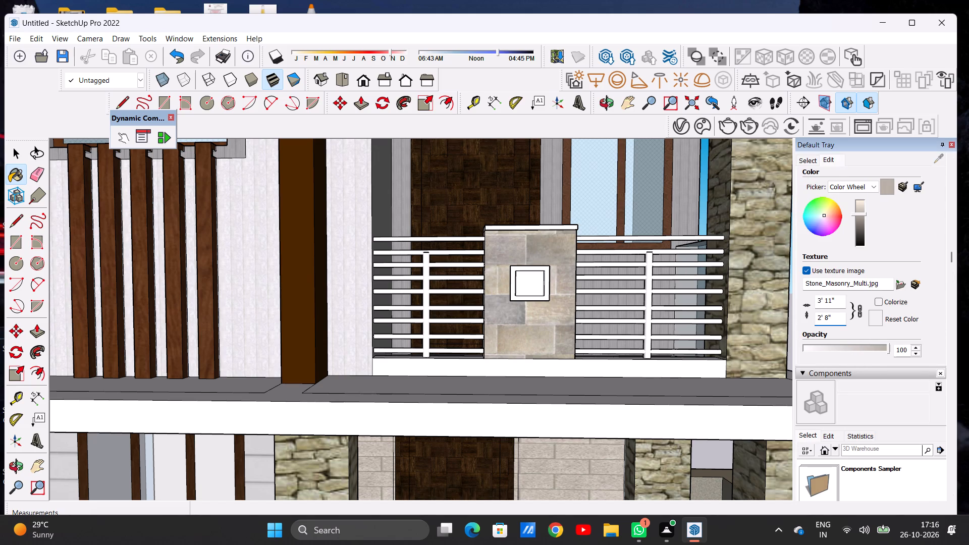
{"action": "key", "text": "BackSpace"}
{"action": "key", "text": "BackSpace"}
{"action": "key", "text": "BackSpace"}
{"action": "key", "text": "BackSpace"}
{"action": "key", "text": "BackSpace"}
{"action": "key", "text": "BackSpace"}
{"action": "key", "text": "BackSpace"}
{"action": "key", "text": "BackSpace"}
{"action": "key", "text": "BackSpace"}
{"action": "key", "text": "BackSpace"}
{"action": "key", "text": "BackSpace"}
{"action": "key", "text": "BackSpace"}
{"action": "key", "text": "BackSpace"}
{"action": "key", "text": "BackSpace"}
{"action": "key", "text": "BackSpace"}
{"action": "key", "text": "BackSpace"}
{"action": "key", "text": "BackSpace"}
{"action": "key", "text": "BackSpace"}
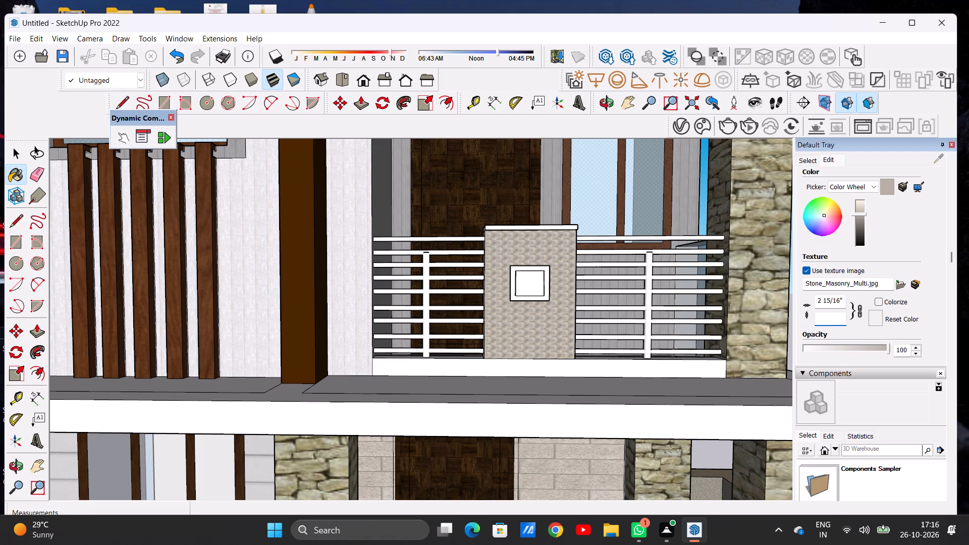
{"action": "key", "text": "1"}
{"action": "key", "text": "apostrophe"}
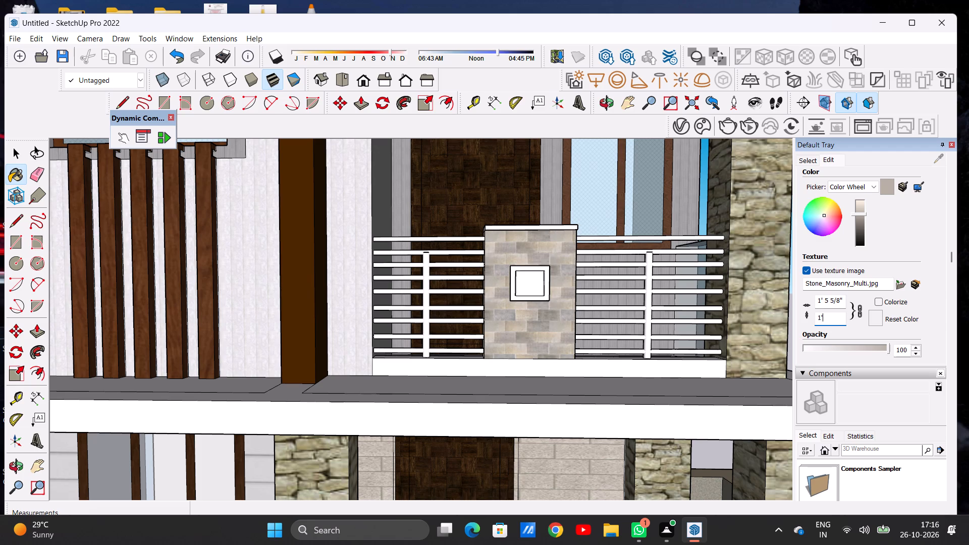
{"action": "key", "text": "Return"}
Paint both side faces of the balcony's central block with Stone Masonry Multi.
{"action": "scroll", "coordinate": [632, 245], "scroll_direction": "down", "scroll_amount": 3}
{"action": "middle_click_drag", "start_coordinate": [612, 259], "coordinate": [519, 280]}
{"action": "scroll", "coordinate": [575, 258], "scroll_direction": "up", "scroll_amount": 9}
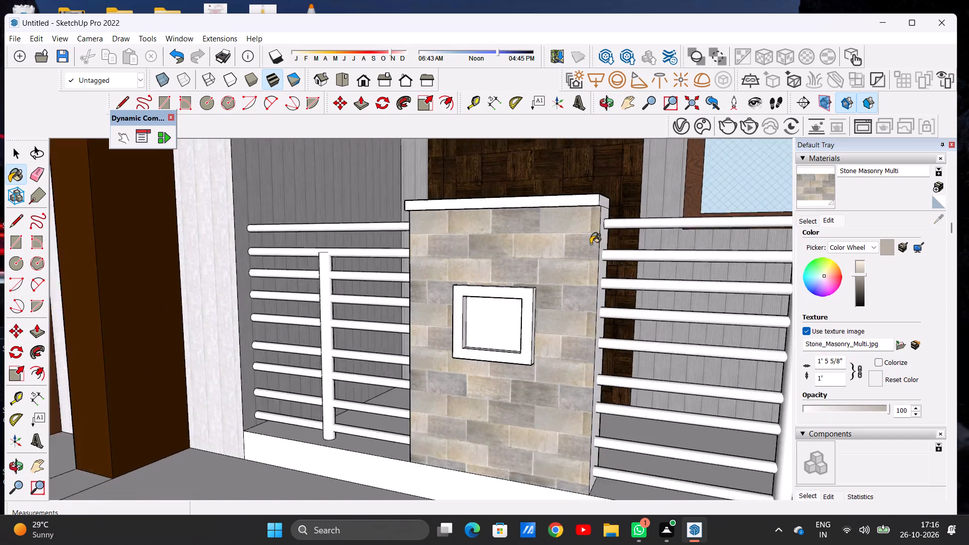
{"action": "scroll", "coordinate": [590, 244], "scroll_direction": "up", "scroll_amount": 13}
{"action": "left_click", "coordinate": [601, 240]}
{"action": "scroll", "coordinate": [602, 248], "scroll_direction": "down", "scroll_amount": 7}
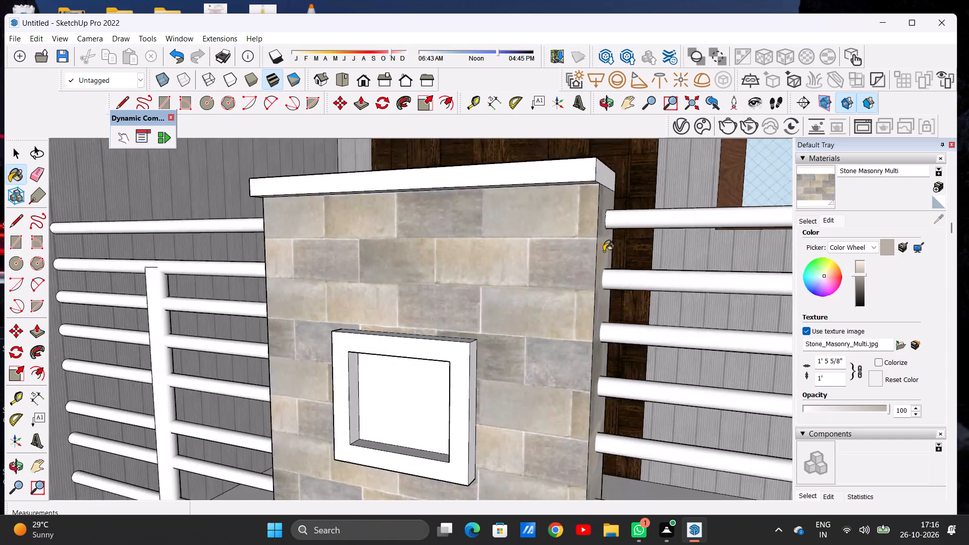
{"action": "scroll", "coordinate": [604, 251], "scroll_direction": "up", "scroll_amount": 1}
{"action": "scroll", "coordinate": [605, 246], "scroll_direction": "down", "scroll_amount": 20}
{"action": "scroll", "coordinate": [605, 246], "scroll_direction": "down", "scroll_amount": 1}
{"action": "middle_click_drag", "start_coordinate": [529, 273], "coordinate": [656, 268]}
{"action": "scroll", "coordinate": [518, 255], "scroll_direction": "up", "scroll_amount": 19}
{"action": "scroll", "coordinate": [505, 233], "scroll_direction": "down", "scroll_amount": 1}
{"action": "left_click", "coordinate": [505, 233]}
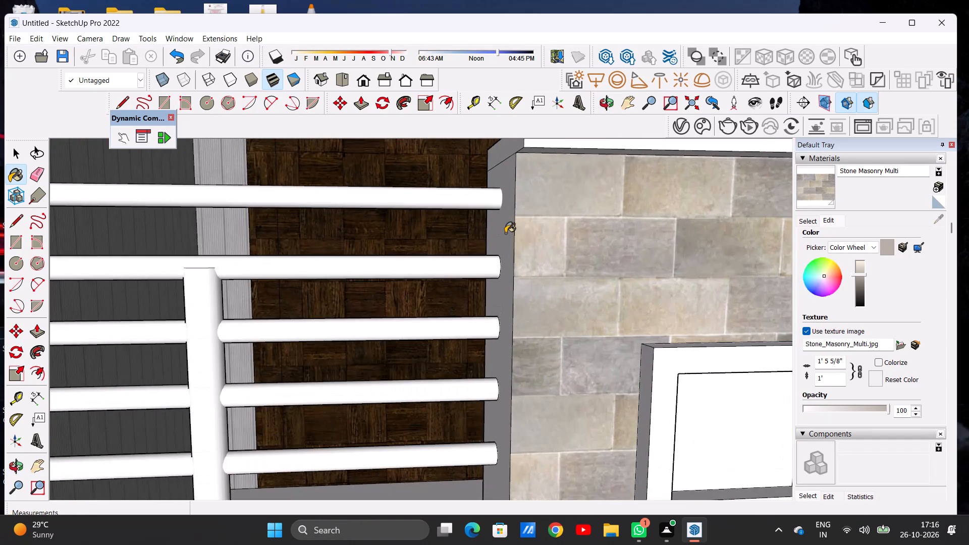
Paint the back face of the balcony's central block with Stone Masonry Multi.
{"action": "scroll", "coordinate": [499, 240], "scroll_direction": "down", "scroll_amount": 20}
{"action": "scroll", "coordinate": [499, 240], "scroll_direction": "down", "scroll_amount": 8}
{"action": "middle_click_drag", "start_coordinate": [543, 259], "coordinate": [462, 264]}
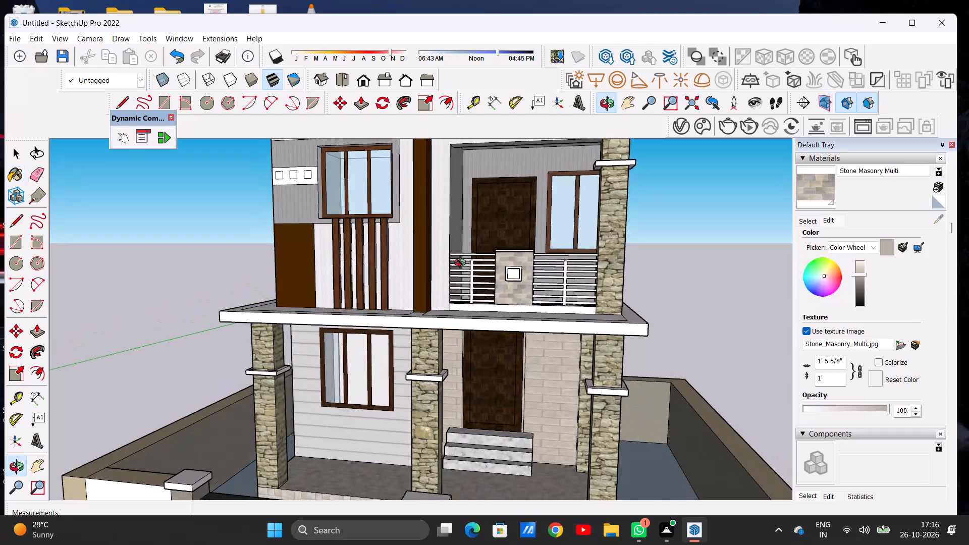
{"action": "middle_click_drag", "start_coordinate": [462, 264], "coordinate": [448, 266]}
{"action": "middle_click_drag", "start_coordinate": [572, 257], "coordinate": [369, 270]}
{"action": "middle_click_drag", "start_coordinate": [537, 274], "coordinate": [415, 277]}
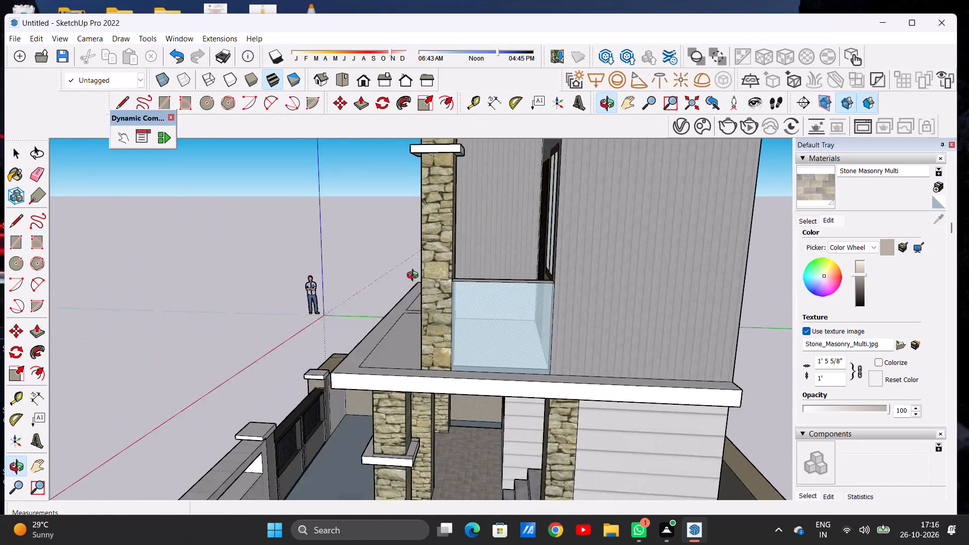
{"action": "middle_click_drag", "start_coordinate": [415, 277], "coordinate": [394, 287]}
{"action": "scroll", "coordinate": [443, 285], "scroll_direction": "up", "scroll_amount": 19}
{"action": "left_click", "coordinate": [438, 269]}
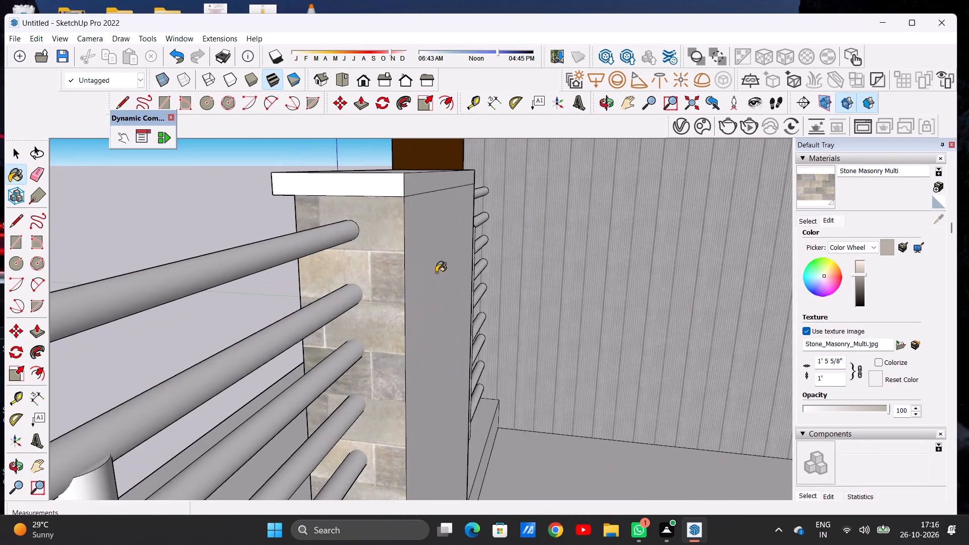
Examine the stone-clad balcony block, its railings and the base strip from several sides and within the house front.
{"action": "scroll", "coordinate": [441, 279], "scroll_direction": "down", "scroll_amount": 5}
{"action": "scroll", "coordinate": [451, 289], "scroll_direction": "up", "scroll_amount": 1}
{"action": "scroll", "coordinate": [451, 289], "scroll_direction": "down", "scroll_amount": 20}
{"action": "scroll", "coordinate": [451, 289], "scroll_direction": "down", "scroll_amount": 3}
{"action": "middle_click_drag", "start_coordinate": [414, 297], "coordinate": [554, 279]}
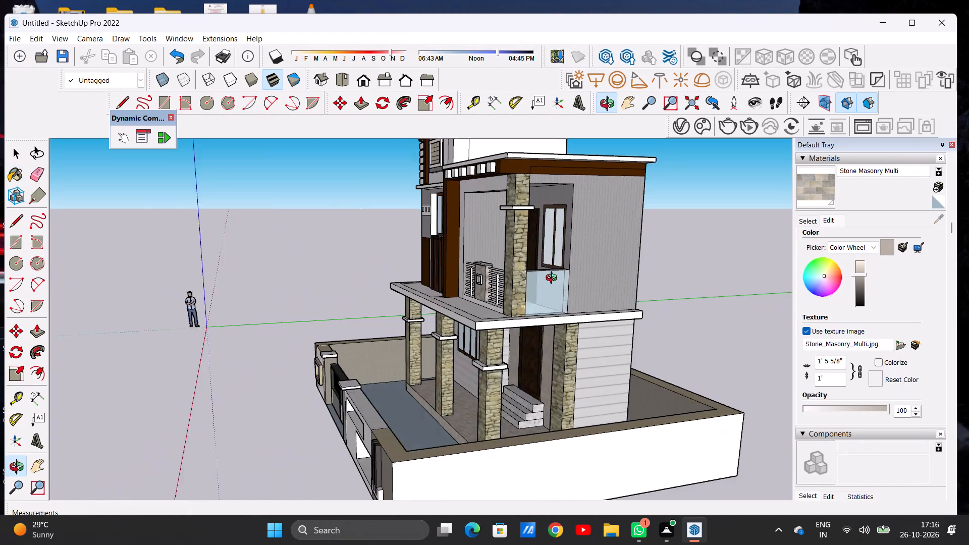
{"action": "middle_click_drag", "start_coordinate": [554, 279], "coordinate": [561, 278]}
{"action": "middle_click_drag", "start_coordinate": [457, 288], "coordinate": [592, 279]}
{"action": "scroll", "coordinate": [489, 275], "scroll_direction": "up", "scroll_amount": 5}
{"action": "scroll", "coordinate": [489, 275], "scroll_direction": "down", "scroll_amount": 1}
{"action": "scroll", "coordinate": [489, 275], "scroll_direction": "up", "scroll_amount": 10}
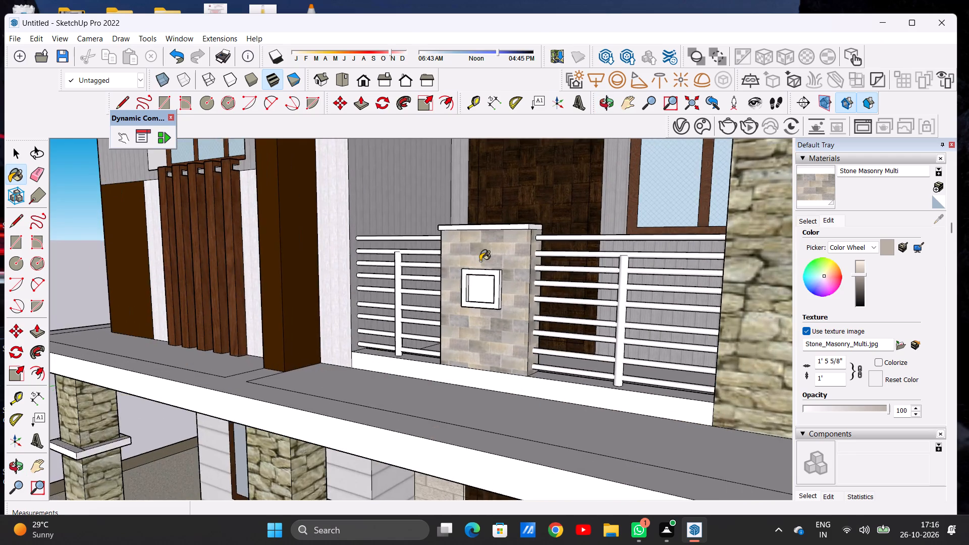
{"action": "middle_click_drag", "start_coordinate": [448, 278], "coordinate": [543, 265]}
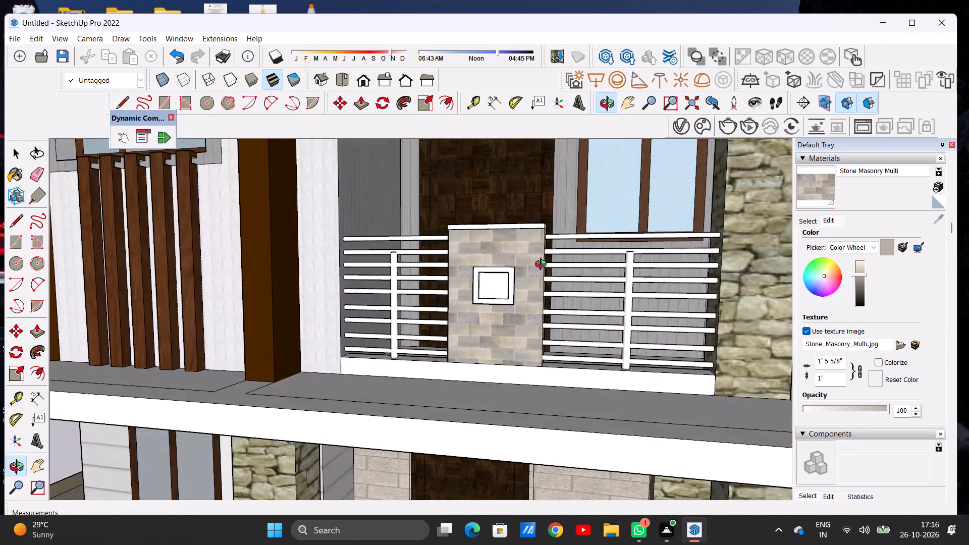
{"action": "middle_click_drag", "start_coordinate": [543, 265], "coordinate": [598, 261]}
{"action": "scroll", "coordinate": [519, 258], "scroll_direction": "up", "scroll_amount": 6}
{"action": "middle_click_drag", "start_coordinate": [434, 261], "coordinate": [453, 224]}
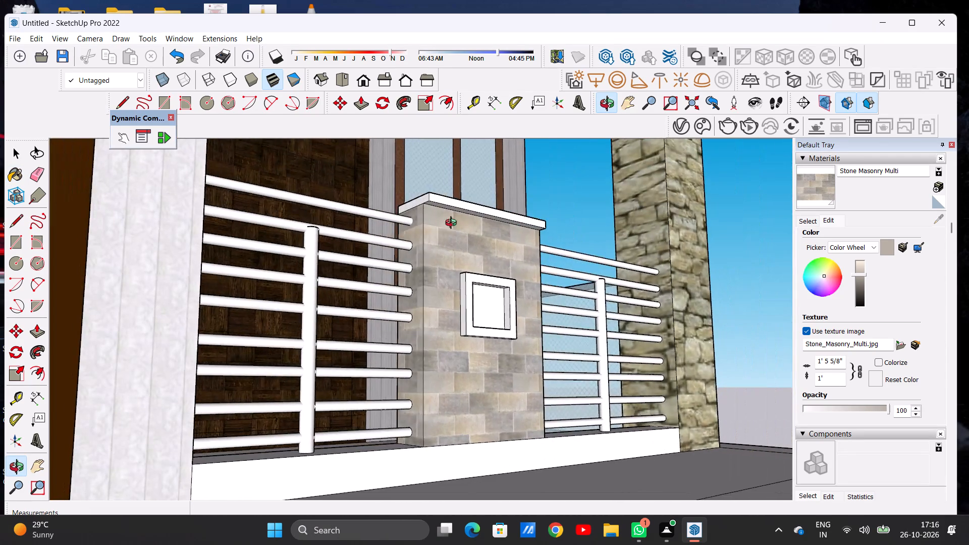
{"action": "middle_click_drag", "start_coordinate": [453, 224], "coordinate": [397, 232]}
{"action": "scroll", "coordinate": [394, 233], "scroll_direction": "up", "scroll_amount": 1}
{"action": "scroll", "coordinate": [405, 234], "scroll_direction": "down", "scroll_amount": 20}
{"action": "scroll", "coordinate": [405, 234], "scroll_direction": "down", "scroll_amount": 3}
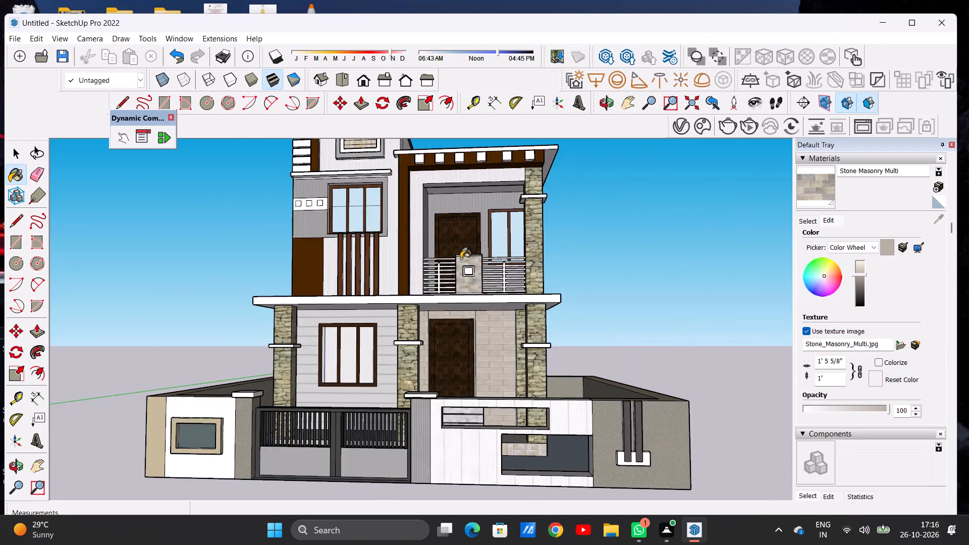
{"action": "scroll", "coordinate": [461, 258], "scroll_direction": "up", "scroll_amount": 12}
{"action": "middle_click_drag", "start_coordinate": [479, 259], "coordinate": [494, 306]}
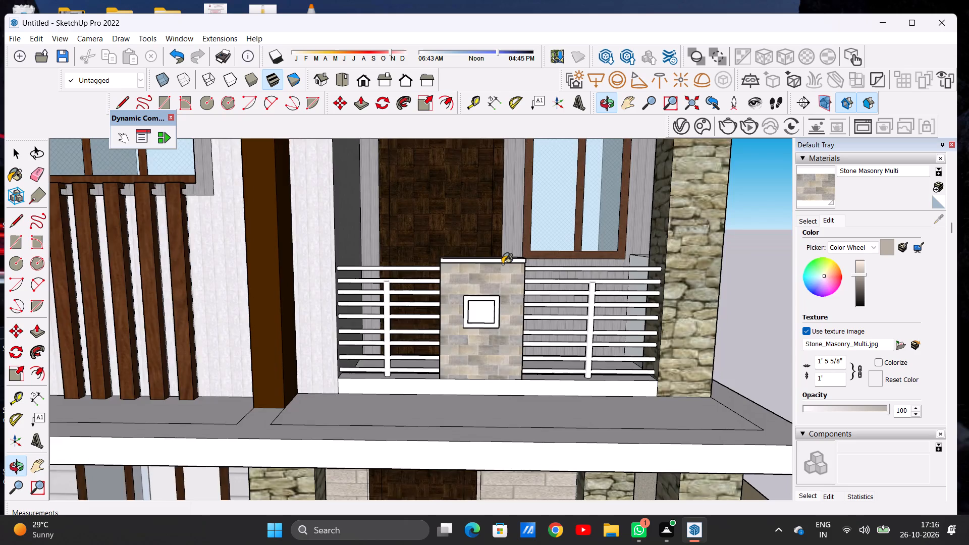
{"action": "scroll", "coordinate": [502, 264], "scroll_direction": "down", "scroll_amount": 10}
{"action": "scroll", "coordinate": [484, 286], "scroll_direction": "up", "scroll_amount": 7}
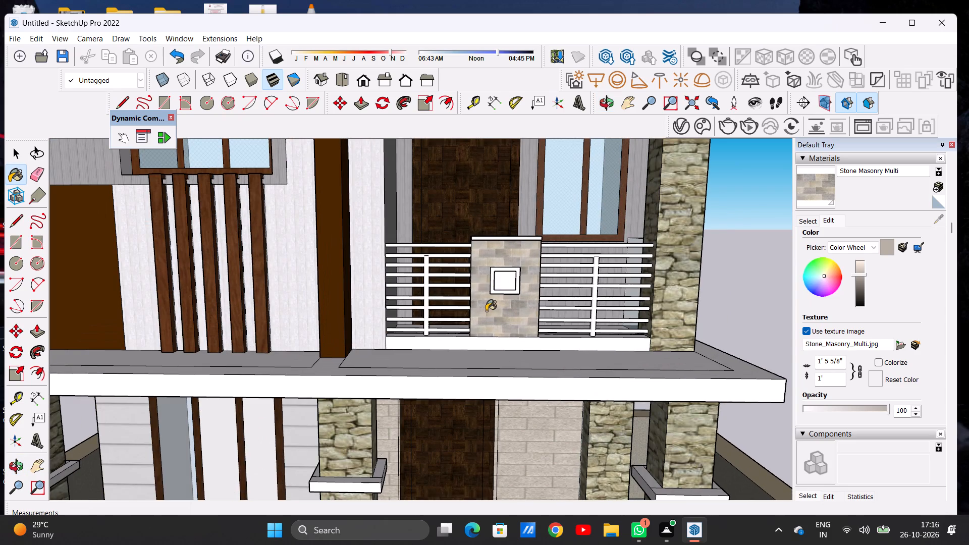
{"action": "scroll", "coordinate": [497, 289], "scroll_direction": "down", "scroll_amount": 5}
{"action": "scroll", "coordinate": [504, 316], "scroll_direction": "up", "scroll_amount": 8}
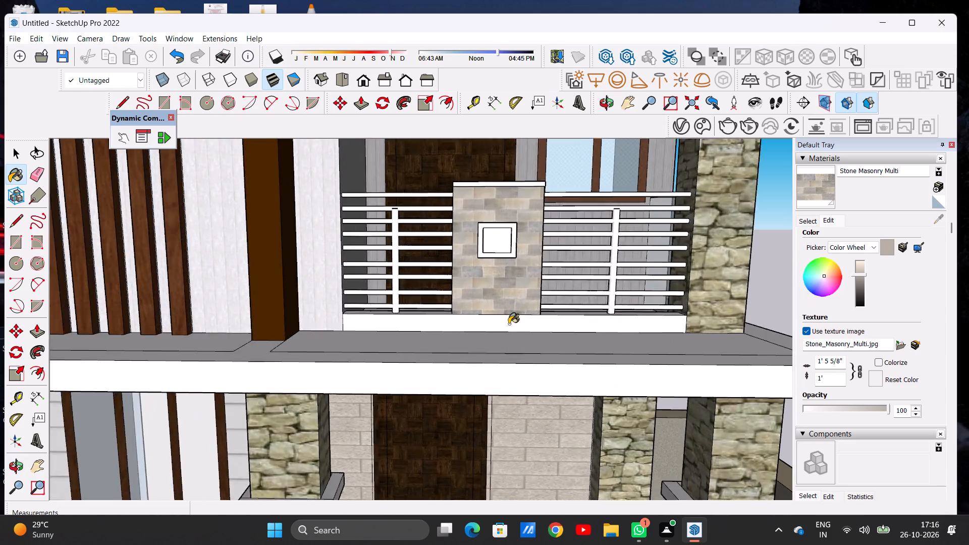
Paint the white base strip below the balcony railings with Blinds Vertical Pattern from Window Coverings.
{"action": "scroll", "coordinate": [509, 324], "scroll_direction": "up", "scroll_amount": 4}
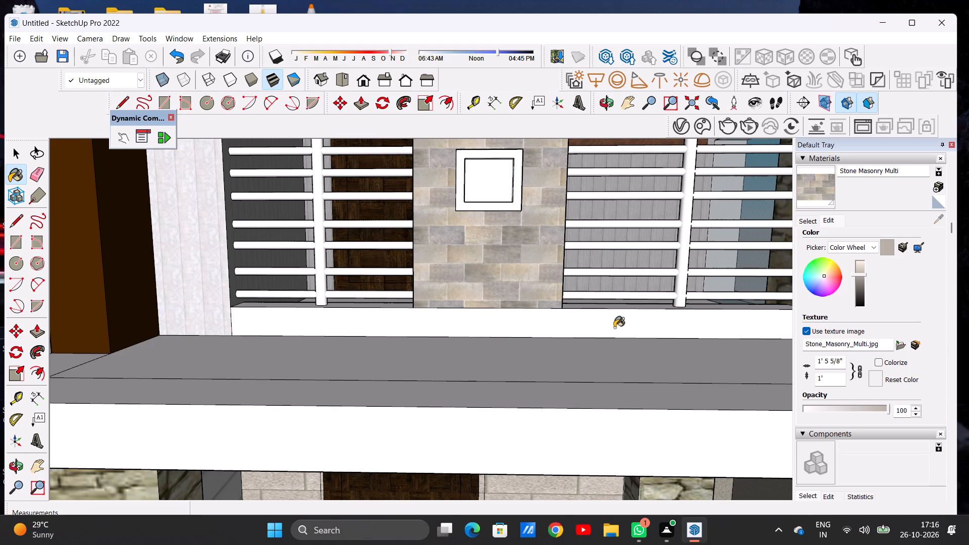
{"action": "key", "text": "space"}
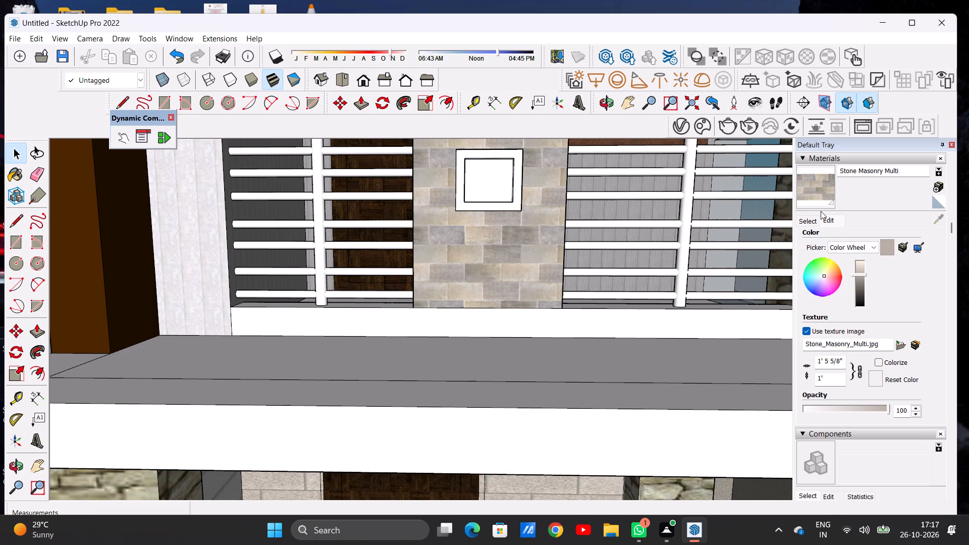
{"action": "scroll", "coordinate": [842, 238], "scroll_direction": "up", "scroll_amount": 3}
{"action": "left_click", "coordinate": [849, 299]}
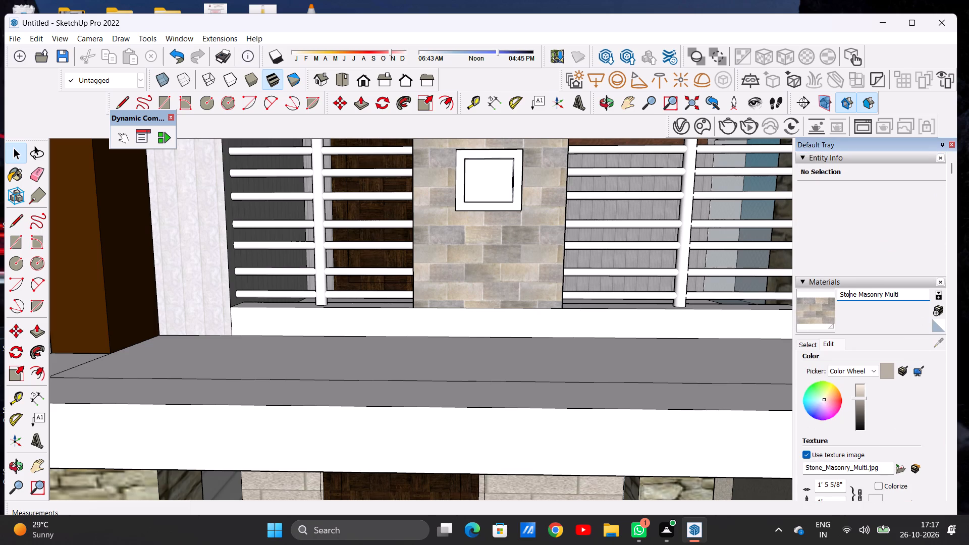
{"action": "scroll", "coordinate": [0, 0], "scroll_direction": "up", "scroll_amount": 5}
{"action": "scroll", "coordinate": [0, 0], "scroll_direction": "down", "scroll_amount": 1}
{"action": "left_click_drag", "start_coordinate": [800, 348], "coordinate": [793, 347]}
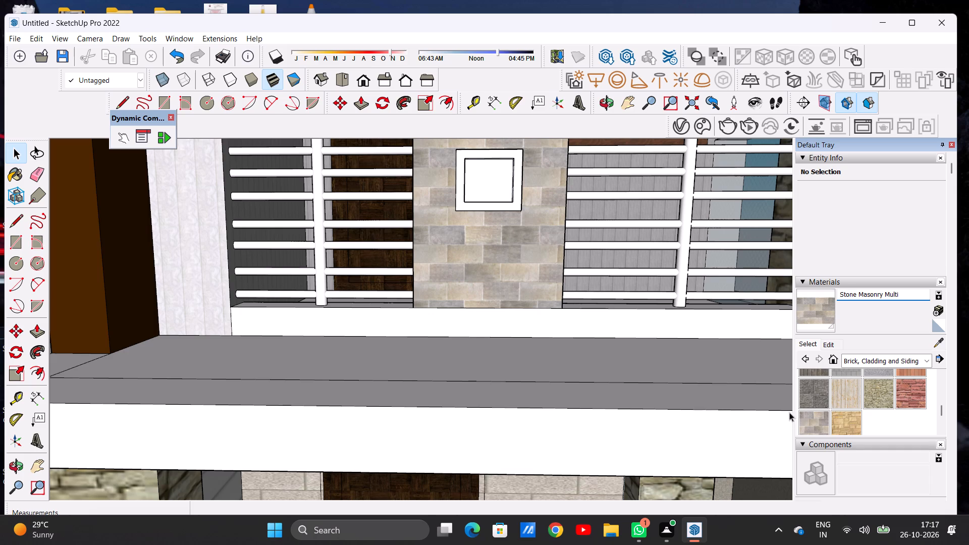
{"action": "left_click", "coordinate": [878, 360]}
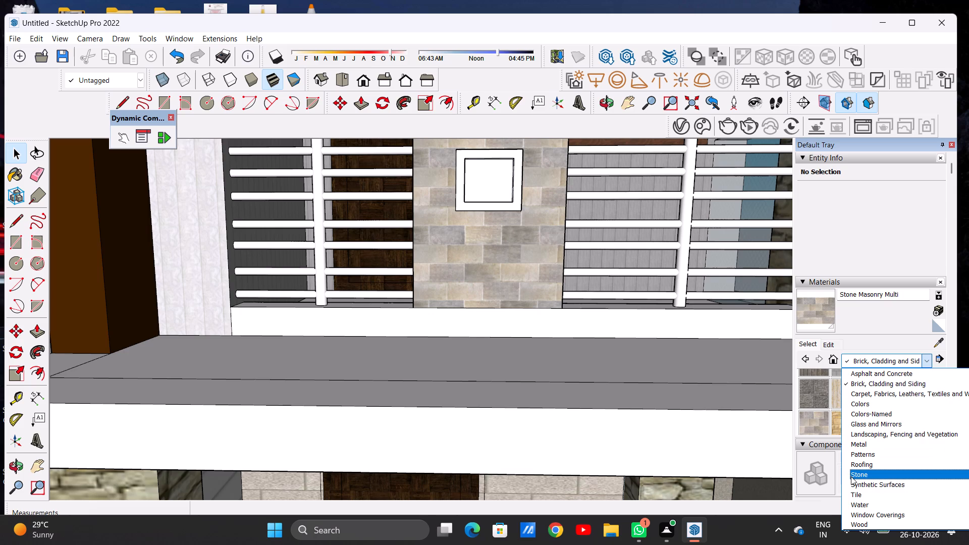
{"action": "left_click", "coordinate": [864, 517]}
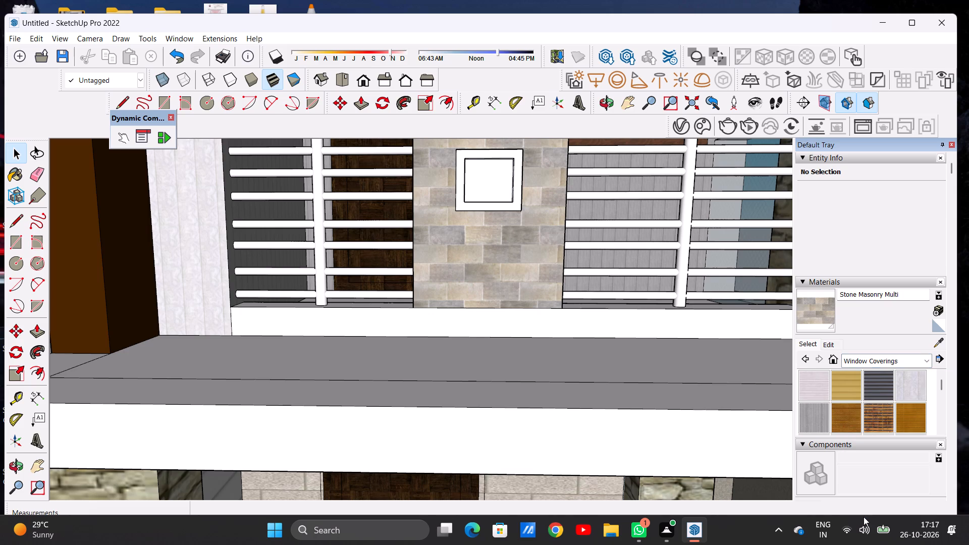
{"action": "scroll", "coordinate": [817, 416], "scroll_direction": "down", "scroll_amount": 1}
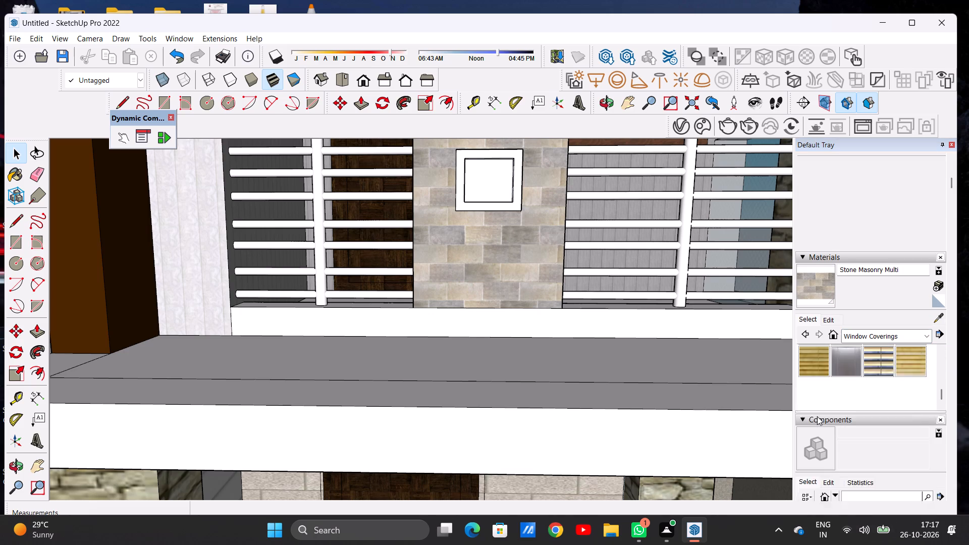
{"action": "scroll", "coordinate": [817, 416], "scroll_direction": "down", "scroll_amount": 1}
{"action": "scroll", "coordinate": [860, 327], "scroll_direction": "up", "scroll_amount": 1}
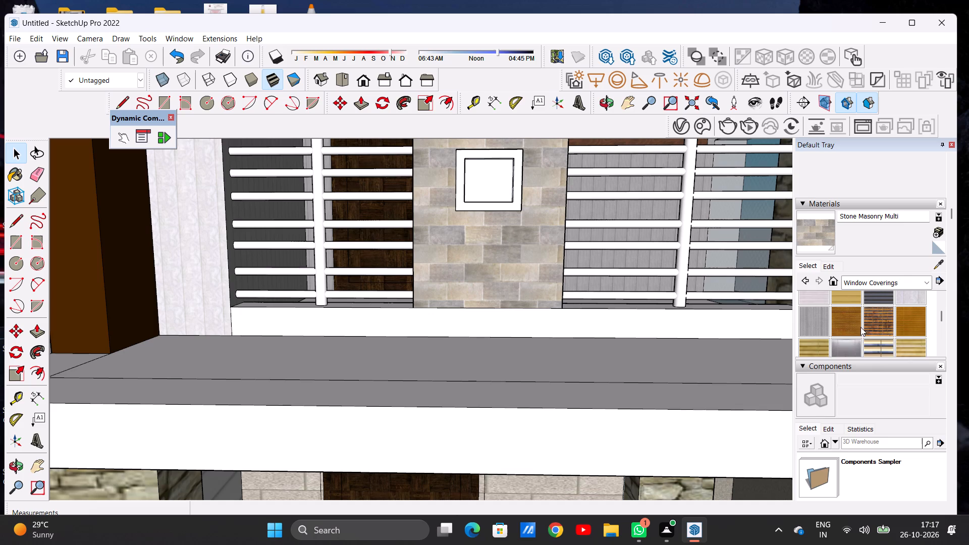
{"action": "scroll", "coordinate": [860, 327], "scroll_direction": "up", "scroll_amount": 1}
{"action": "left_click", "coordinate": [909, 312]}
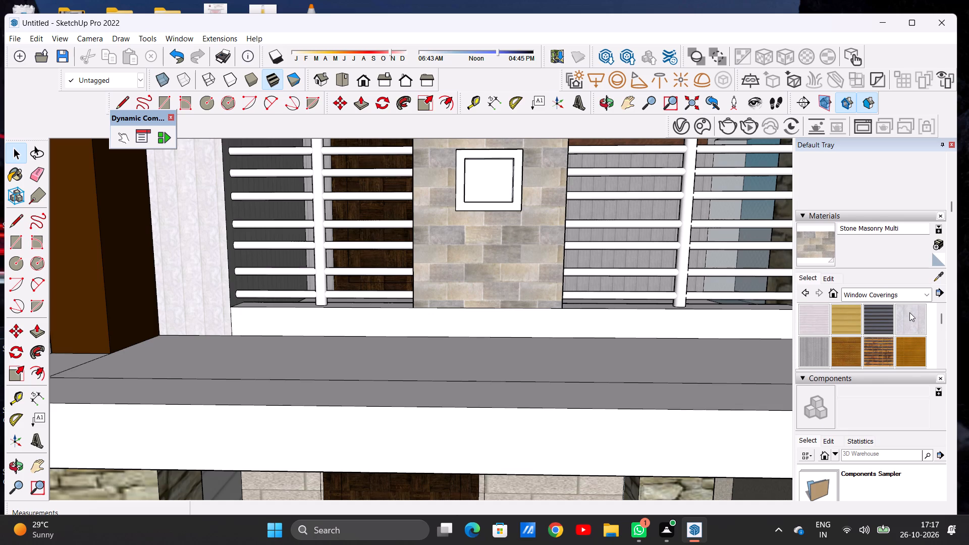
{"action": "left_click", "coordinate": [695, 335]}
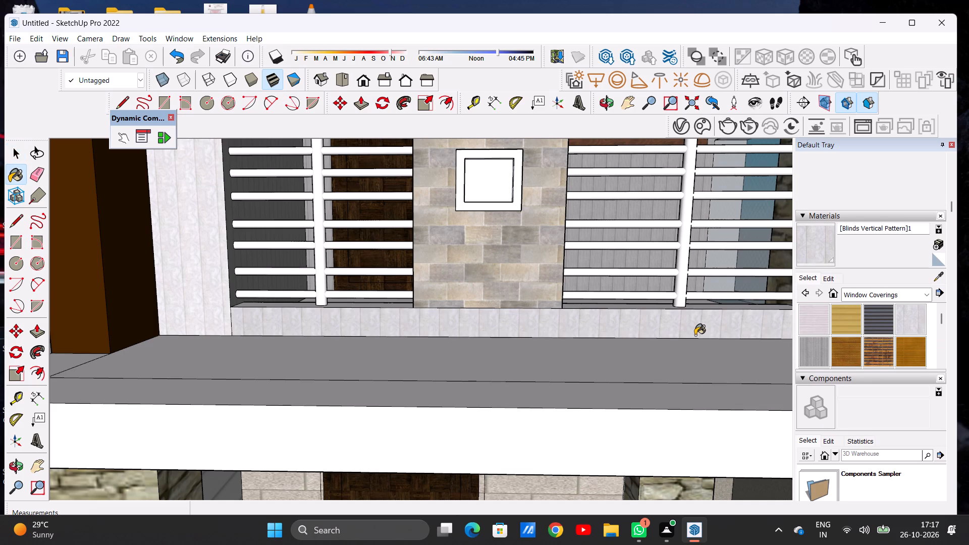
Paint the top faces of the base strip beneath both balcony railings with Blinds Vertical Pattern.
{"action": "scroll", "coordinate": [602, 326], "scroll_direction": "down", "scroll_amount": 6, "text": "ctrl"}
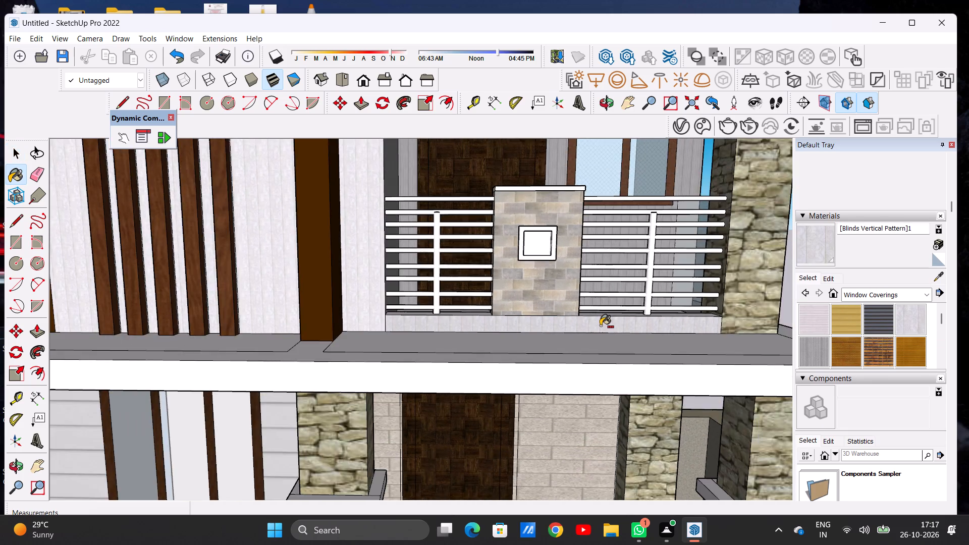
{"action": "scroll", "coordinate": [602, 326], "scroll_direction": "down", "scroll_amount": 10, "text": "ctrl"}
{"action": "scroll", "coordinate": [602, 326], "scroll_direction": "up", "scroll_amount": 10, "text": "ctrl"}
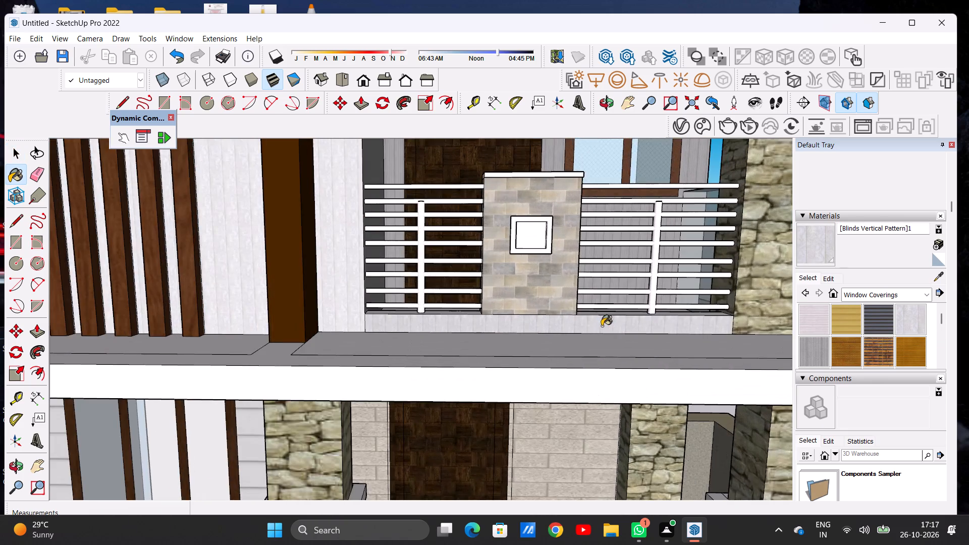
{"action": "scroll", "coordinate": [602, 326], "scroll_direction": "up", "scroll_amount": 4, "text": "ctrl"}
{"action": "key", "text": "space"}
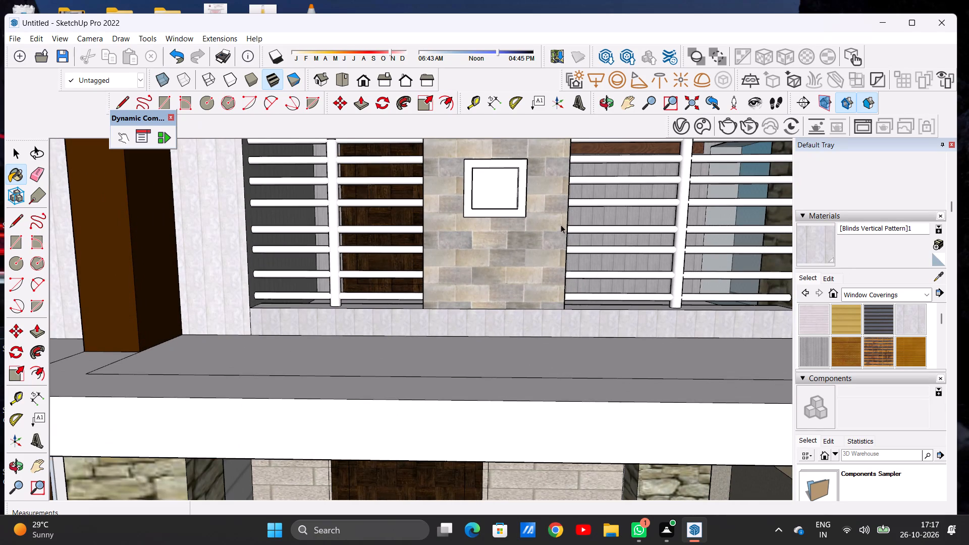
{"action": "left_click", "coordinate": [822, 252]}
{"action": "scroll", "coordinate": [435, 285], "scroll_direction": "up", "scroll_amount": 6}
{"action": "middle_click_drag", "start_coordinate": [418, 314], "coordinate": [414, 345]}
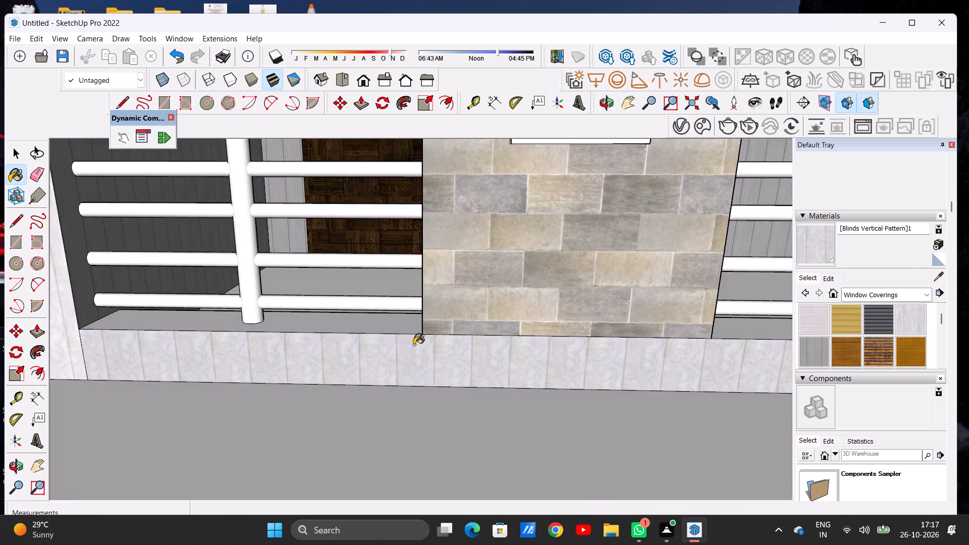
{"action": "scroll", "coordinate": [414, 345], "scroll_direction": "up", "scroll_amount": 8}
{"action": "left_click", "coordinate": [393, 314]}
{"action": "scroll", "coordinate": [393, 314], "scroll_direction": "down", "scroll_amount": 11}
{"action": "scroll", "coordinate": [351, 282], "scroll_direction": "up", "scroll_amount": 2}
{"action": "scroll", "coordinate": [351, 282], "scroll_direction": "down", "scroll_amount": 7}
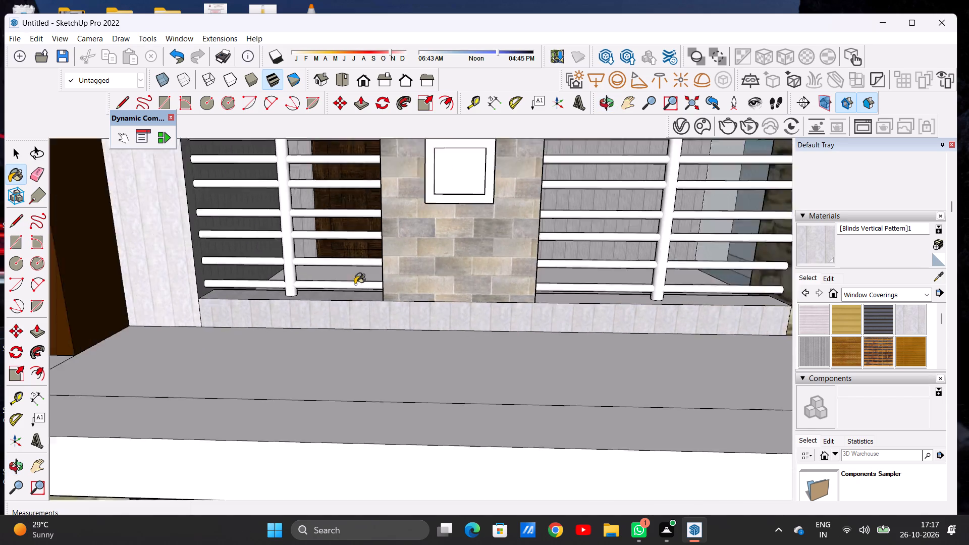
{"action": "scroll", "coordinate": [355, 284], "scroll_direction": "down", "scroll_amount": 2}
{"action": "scroll", "coordinate": [473, 291], "scroll_direction": "up", "scroll_amount": 7}
{"action": "scroll", "coordinate": [548, 288], "scroll_direction": "down", "scroll_amount": 1}
{"action": "scroll", "coordinate": [548, 288], "scroll_direction": "up", "scroll_amount": 9}
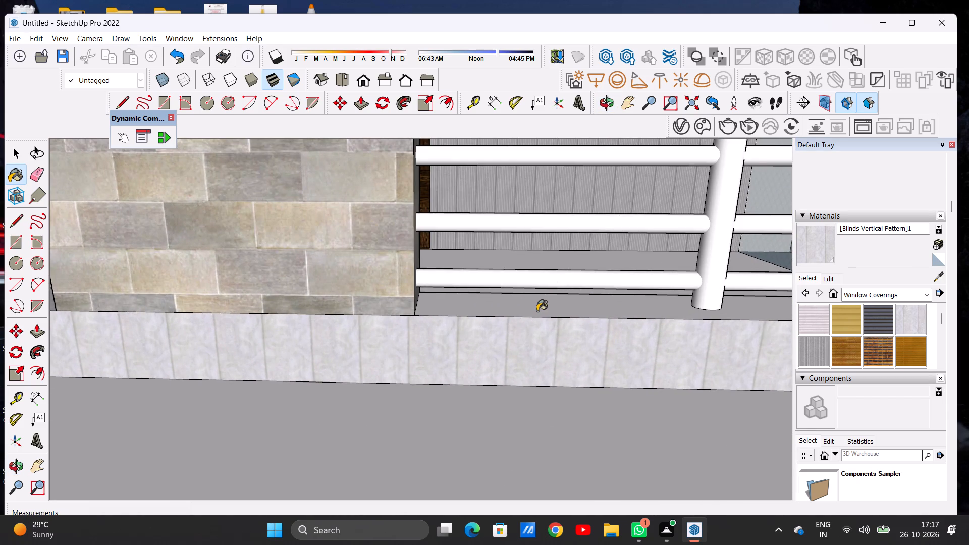
{"action": "left_click", "coordinate": [537, 311]}
{"action": "scroll", "coordinate": [531, 310], "scroll_direction": "down", "scroll_amount": 20}
{"action": "scroll", "coordinate": [531, 310], "scroll_direction": "down", "scroll_amount": 7}
{"action": "scroll", "coordinate": [577, 287], "scroll_direction": "up", "scroll_amount": 2}
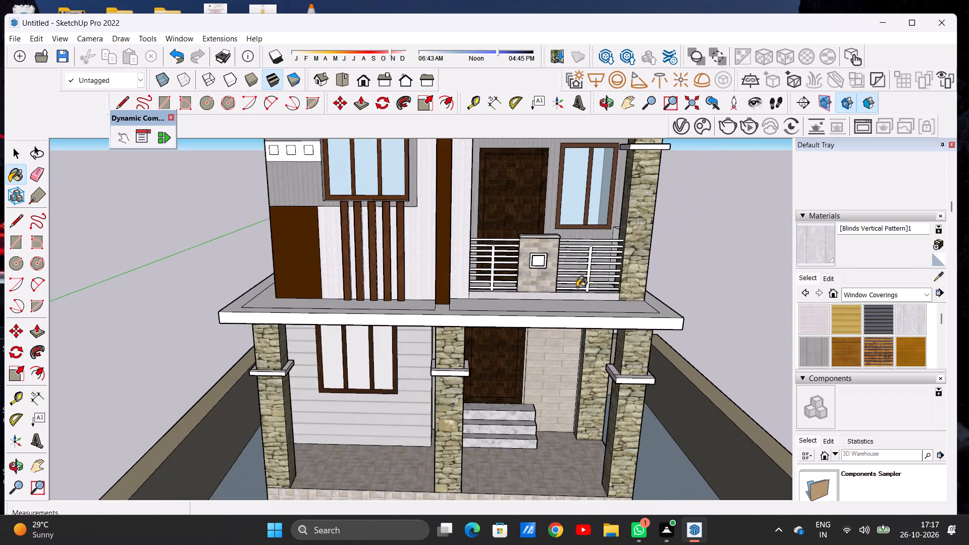
{"action": "scroll", "coordinate": [577, 287], "scroll_direction": "up", "scroll_amount": 4}
{"action": "key", "text": "space"}
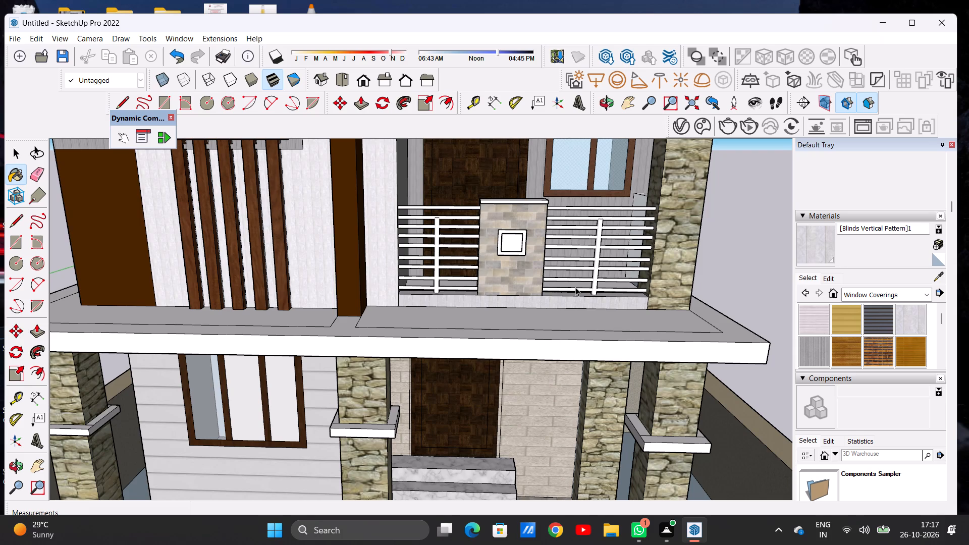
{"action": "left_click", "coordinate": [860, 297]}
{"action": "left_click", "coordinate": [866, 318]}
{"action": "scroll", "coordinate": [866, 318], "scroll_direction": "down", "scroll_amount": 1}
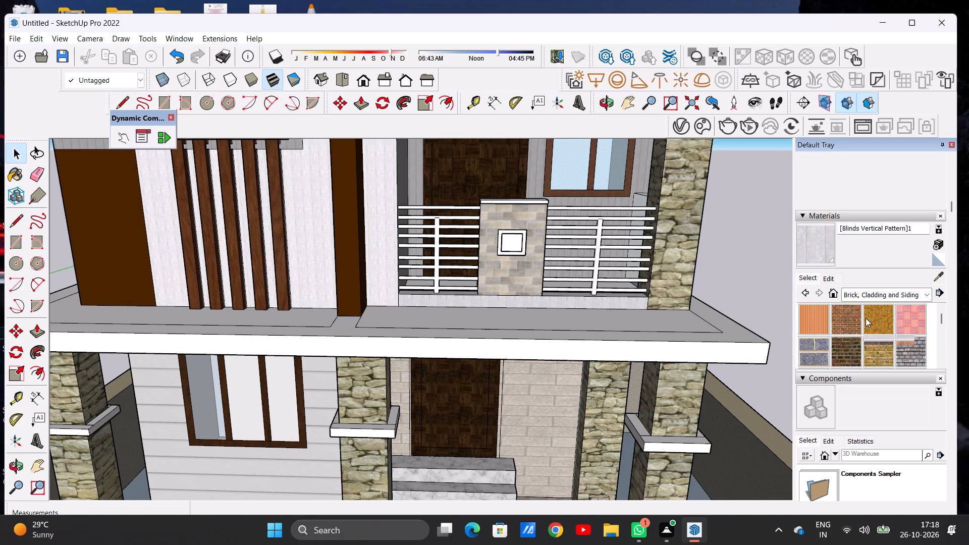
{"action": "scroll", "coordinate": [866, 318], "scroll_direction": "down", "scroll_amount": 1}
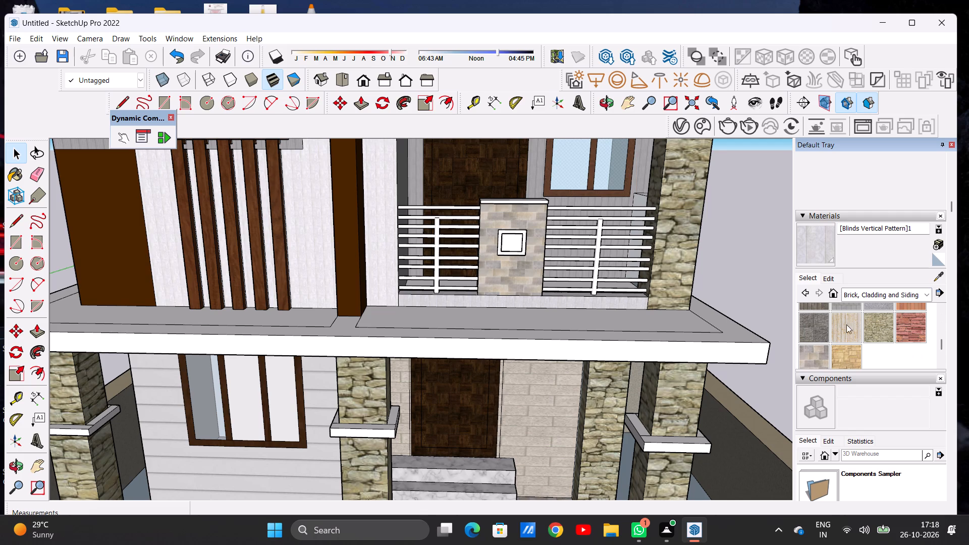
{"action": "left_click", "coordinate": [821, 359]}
Paint the three inner faces of the base strip behind the balcony railings and block with Polished Concrete New from Asphalt and Concrete.
{"action": "scroll", "coordinate": [618, 305], "scroll_direction": "down", "scroll_amount": 5}
{"action": "middle_click_drag", "start_coordinate": [619, 288], "coordinate": [433, 281]}
{"action": "middle_click_drag", "start_coordinate": [593, 280], "coordinate": [325, 318]}
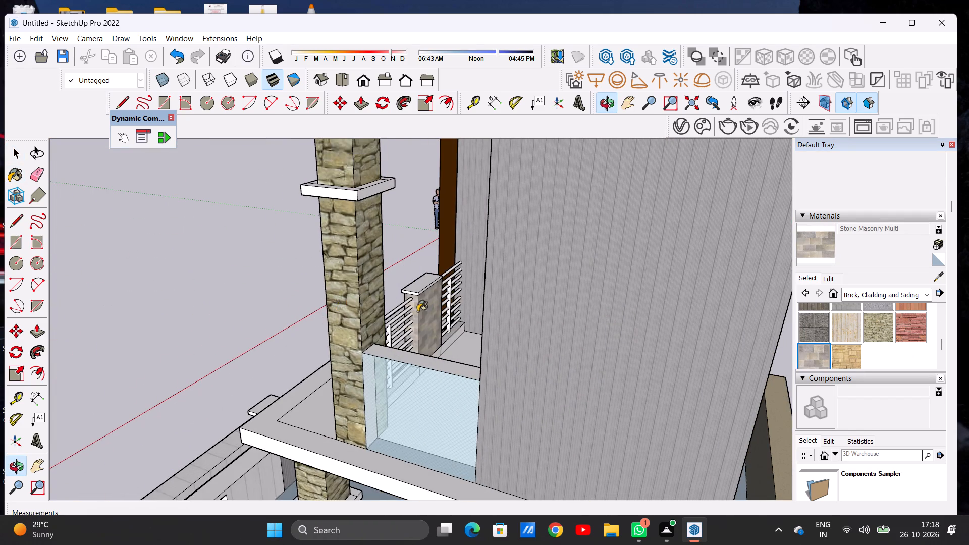
{"action": "scroll", "coordinate": [420, 312], "scroll_direction": "up", "scroll_amount": 8}
{"action": "scroll", "coordinate": [431, 358], "scroll_direction": "down", "scroll_amount": 1}
{"action": "scroll", "coordinate": [431, 359], "scroll_direction": "up", "scroll_amount": 5}
{"action": "scroll", "coordinate": [438, 422], "scroll_direction": "up", "scroll_amount": 1}
{"action": "scroll", "coordinate": [438, 422], "scroll_direction": "down", "scroll_amount": 1}
{"action": "scroll", "coordinate": [438, 422], "scroll_direction": "up", "scroll_amount": 5}
{"action": "scroll", "coordinate": [530, 307], "scroll_direction": "down", "scroll_amount": 7}
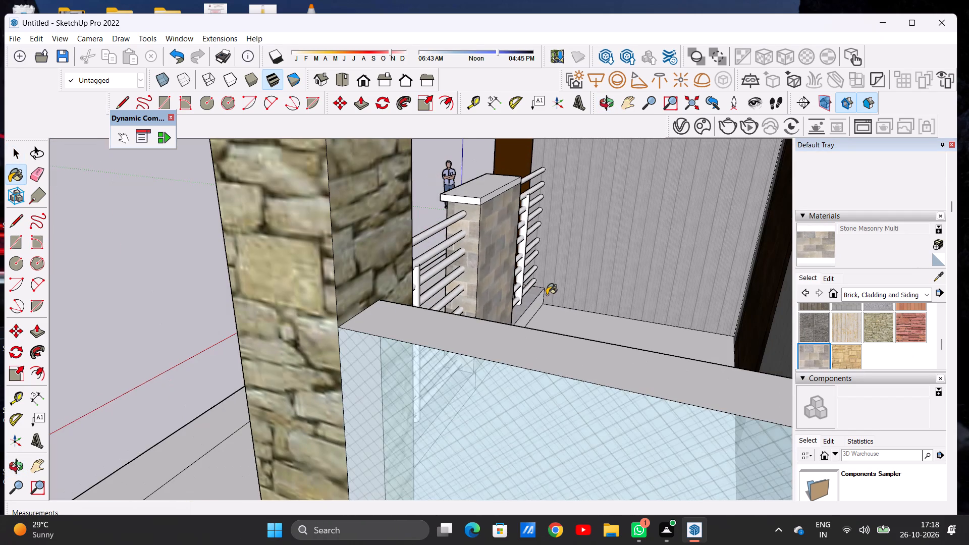
{"action": "left_click", "coordinate": [852, 301]}
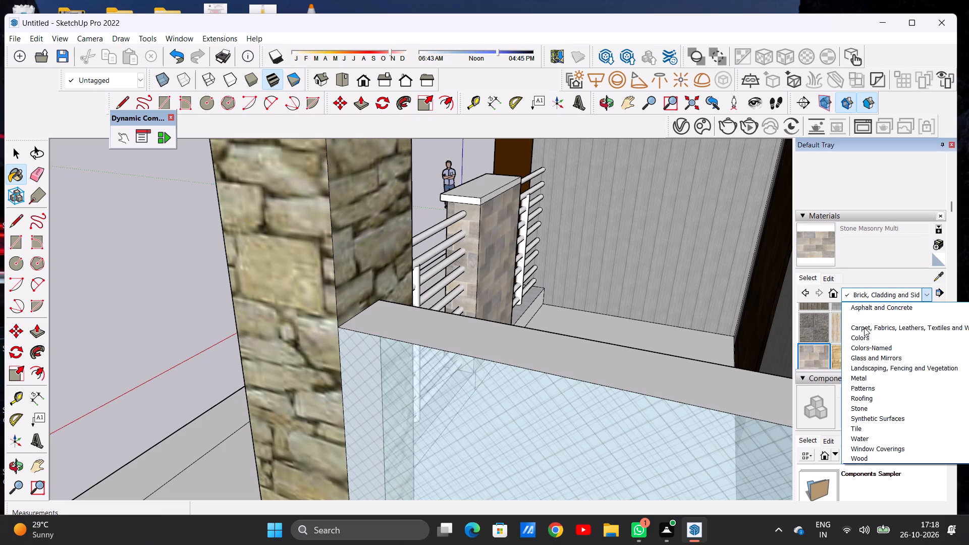
{"action": "left_click", "coordinate": [870, 310]}
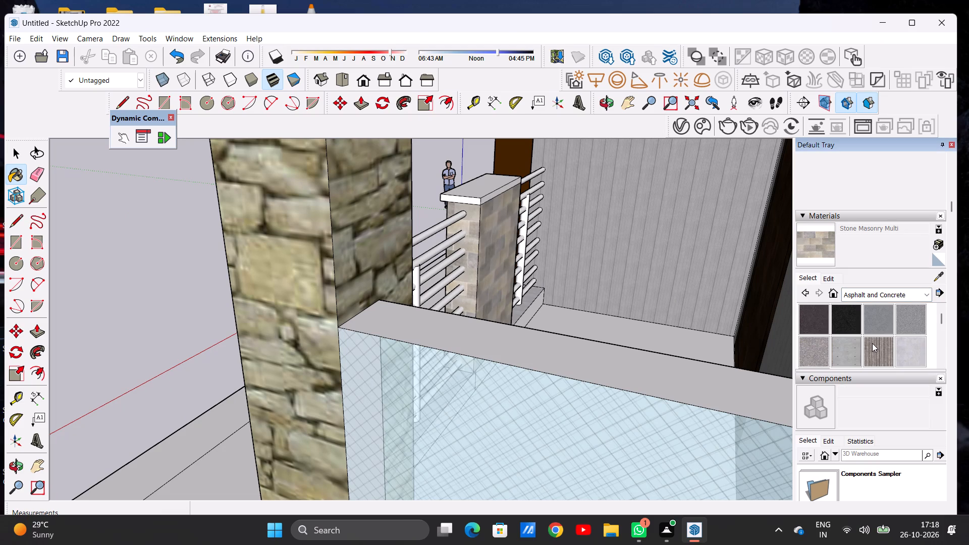
{"action": "left_click", "coordinate": [909, 346]}
{"action": "scroll", "coordinate": [537, 326], "scroll_direction": "up", "scroll_amount": 2}
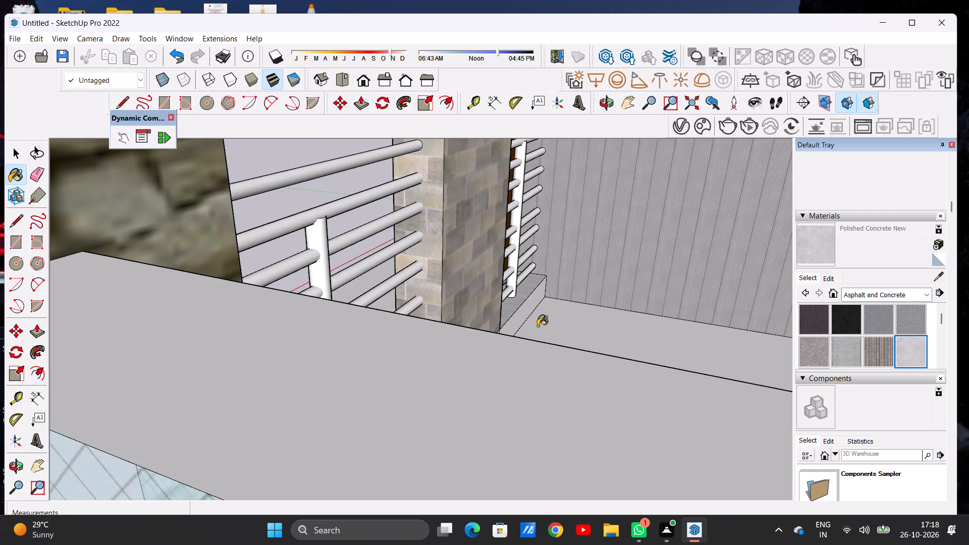
{"action": "scroll", "coordinate": [537, 326], "scroll_direction": "up", "scroll_amount": 6}
{"action": "left_click", "coordinate": [507, 325]}
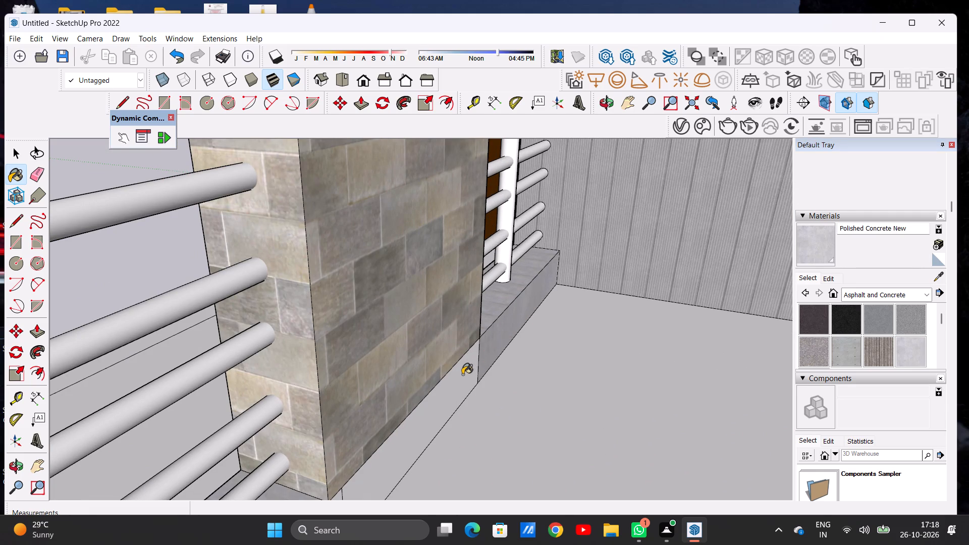
{"action": "left_click", "coordinate": [462, 374]}
{"action": "scroll", "coordinate": [520, 312], "scroll_direction": "down", "scroll_amount": 6}
{"action": "middle_click_drag", "start_coordinate": [529, 295], "coordinate": [464, 378]}
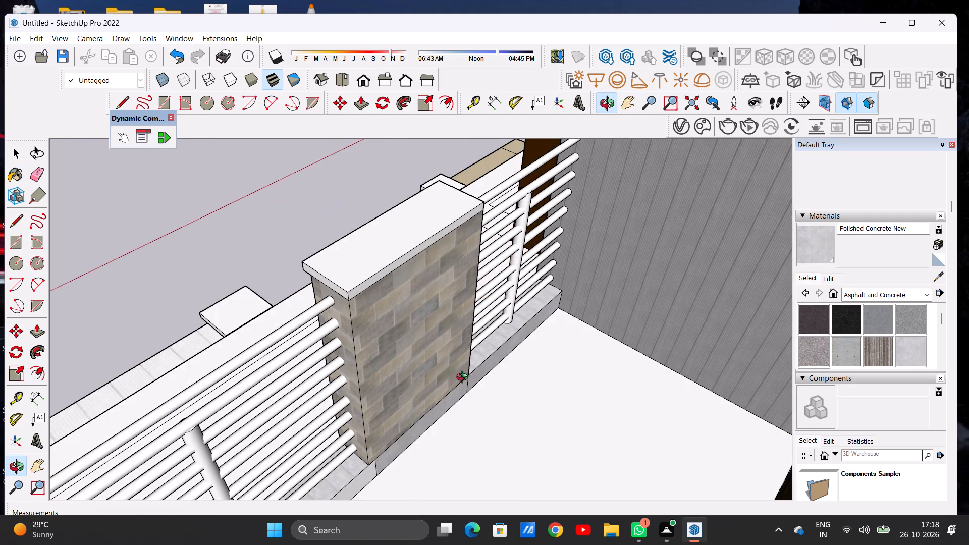
{"action": "middle_click_drag", "start_coordinate": [464, 378], "coordinate": [469, 347]}
{"action": "scroll", "coordinate": [361, 465], "scroll_direction": "up", "scroll_amount": 5}
{"action": "left_click", "coordinate": [354, 465]}
Paint the recessed square panel on the front of the balcony's stone block with Blacktop Old 02 from Asphalt and Concrete.
{"action": "scroll", "coordinate": [468, 380], "scroll_direction": "down", "scroll_amount": 10}
{"action": "scroll", "coordinate": [468, 380], "scroll_direction": "up", "scroll_amount": 1}
{"action": "scroll", "coordinate": [468, 380], "scroll_direction": "down", "scroll_amount": 5}
{"action": "middle_click_drag", "start_coordinate": [336, 379], "coordinate": [626, 325]}
{"action": "middle_click_drag", "start_coordinate": [392, 368], "coordinate": [622, 324]}
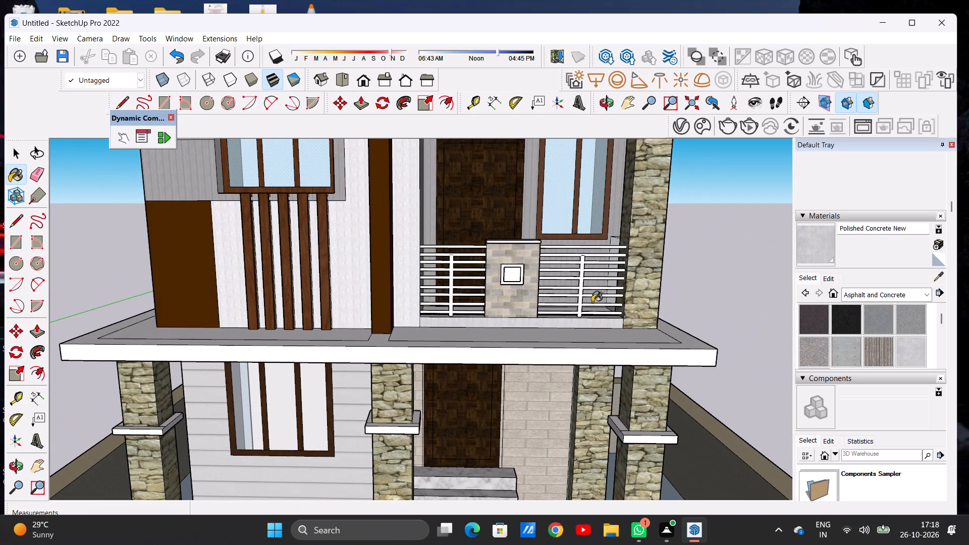
{"action": "middle_click_drag", "start_coordinate": [599, 324], "coordinate": [574, 308]}
{"action": "scroll", "coordinate": [578, 290], "scroll_direction": "up", "scroll_amount": 5}
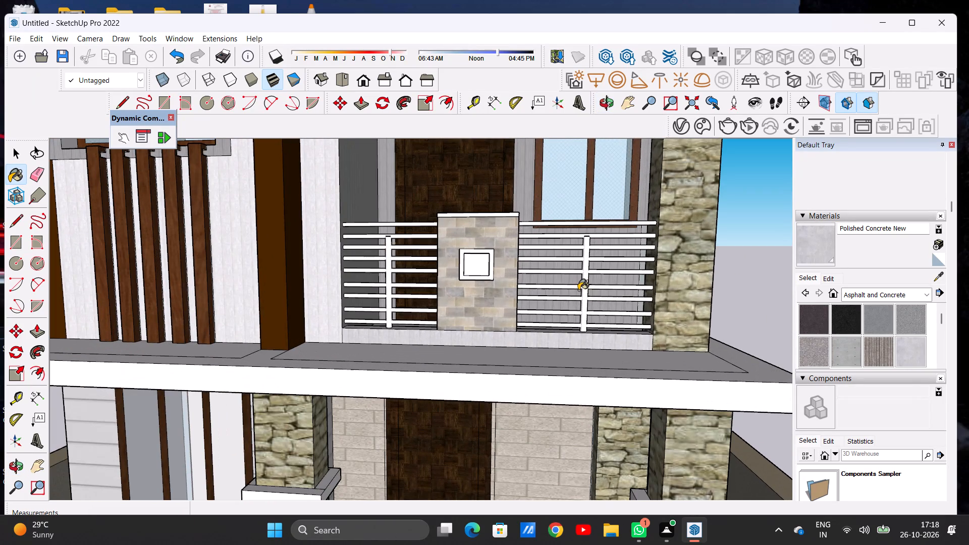
{"action": "key", "text": "space"}
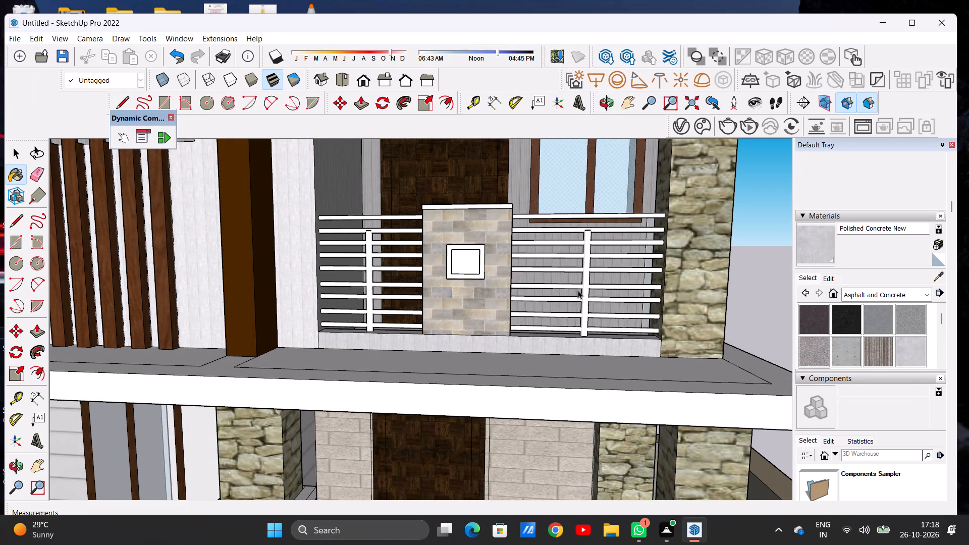
{"action": "scroll", "coordinate": [584, 285], "scroll_direction": "down", "scroll_amount": 4}
{"action": "scroll", "coordinate": [518, 297], "scroll_direction": "up", "scroll_amount": 3}
{"action": "scroll", "coordinate": [500, 300], "scroll_direction": "down", "scroll_amount": 1}
{"action": "scroll", "coordinate": [500, 300], "scroll_direction": "up", "scroll_amount": 1}
{"action": "scroll", "coordinate": [510, 234], "scroll_direction": "up", "scroll_amount": 3}
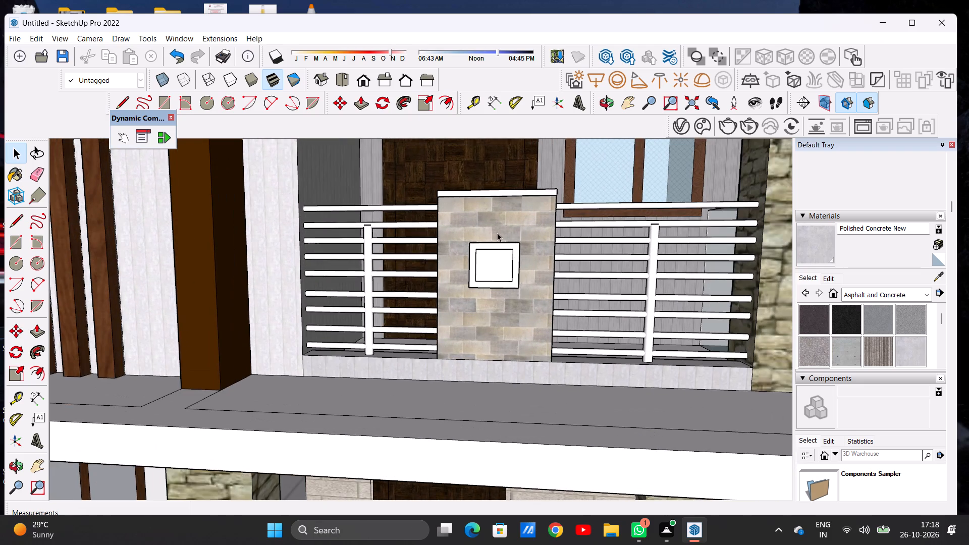
{"action": "middle_click_drag", "start_coordinate": [497, 233], "coordinate": [526, 261]}
{"action": "middle_click", "coordinate": [526, 261]}
{"action": "scroll", "coordinate": [526, 261], "scroll_direction": "down", "scroll_amount": 3}
{"action": "scroll", "coordinate": [497, 294], "scroll_direction": "up", "scroll_amount": 4}
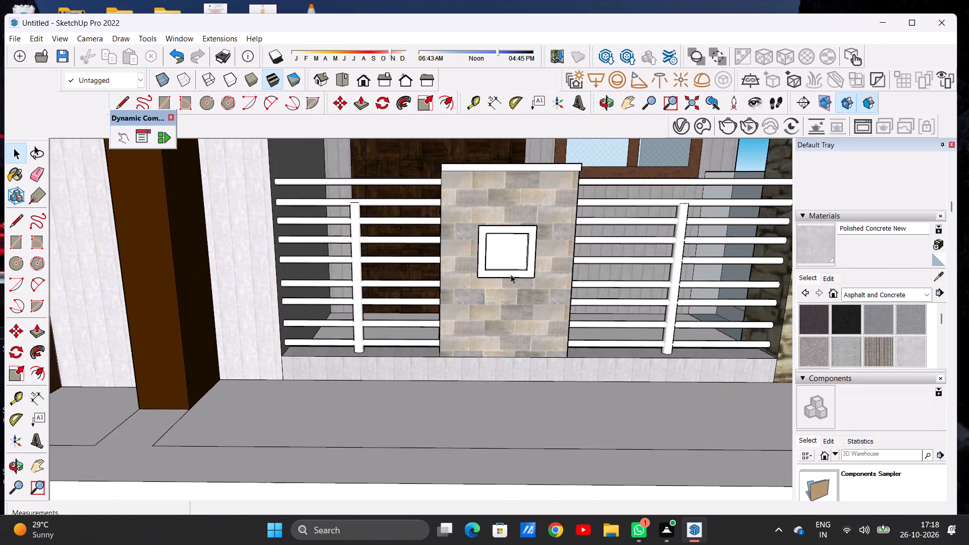
{"action": "scroll", "coordinate": [511, 275], "scroll_direction": "up", "scroll_amount": 4}
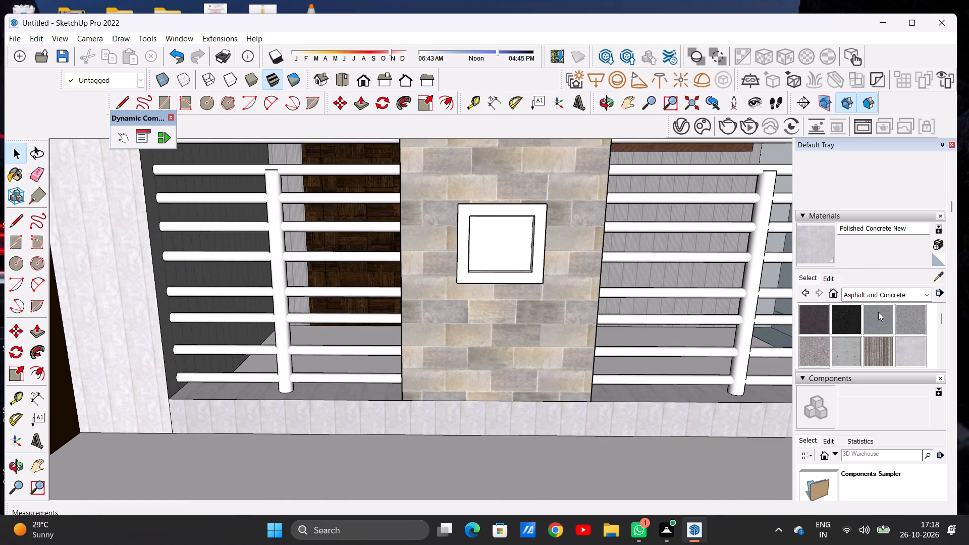
{"action": "left_click", "coordinate": [917, 316]}
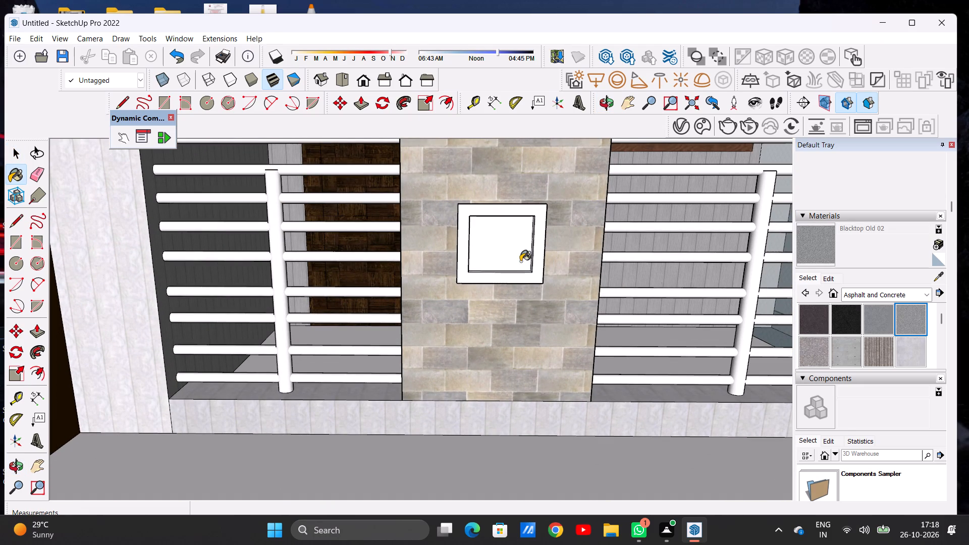
{"action": "scroll", "coordinate": [520, 261], "scroll_direction": "up", "scroll_amount": 6}
{"action": "scroll", "coordinate": [512, 259], "scroll_direction": "down", "scroll_amount": 1}
{"action": "left_click", "coordinate": [464, 257]}
{"action": "scroll", "coordinate": [478, 248], "scroll_direction": "down", "scroll_amount": 5}
Paint the four inner side faces of the square recess on the balcony block with Blacktop Old 02.
{"action": "middle_click_drag", "start_coordinate": [499, 240], "coordinate": [464, 239]}
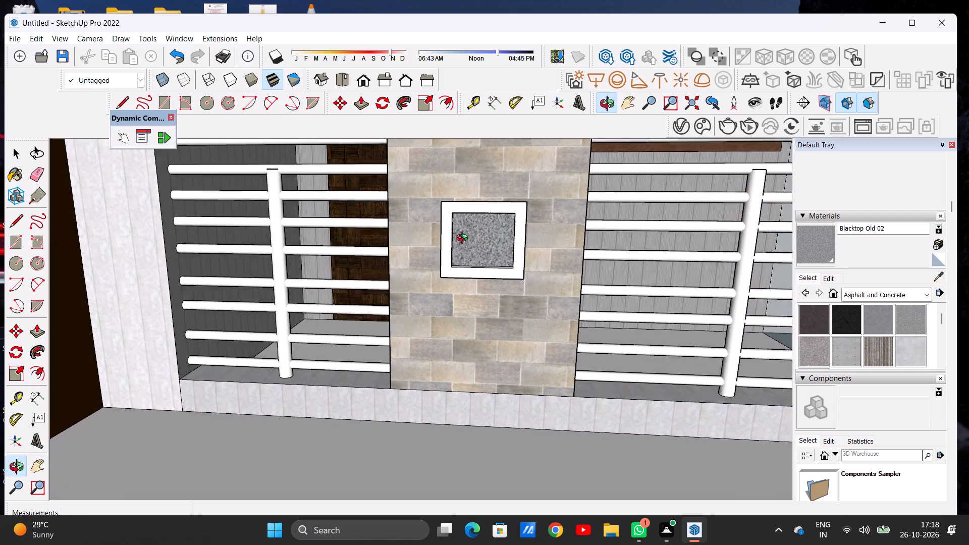
{"action": "middle_click_drag", "start_coordinate": [464, 239], "coordinate": [364, 253]}
{"action": "scroll", "coordinate": [421, 247], "scroll_direction": "up", "scroll_amount": 16}
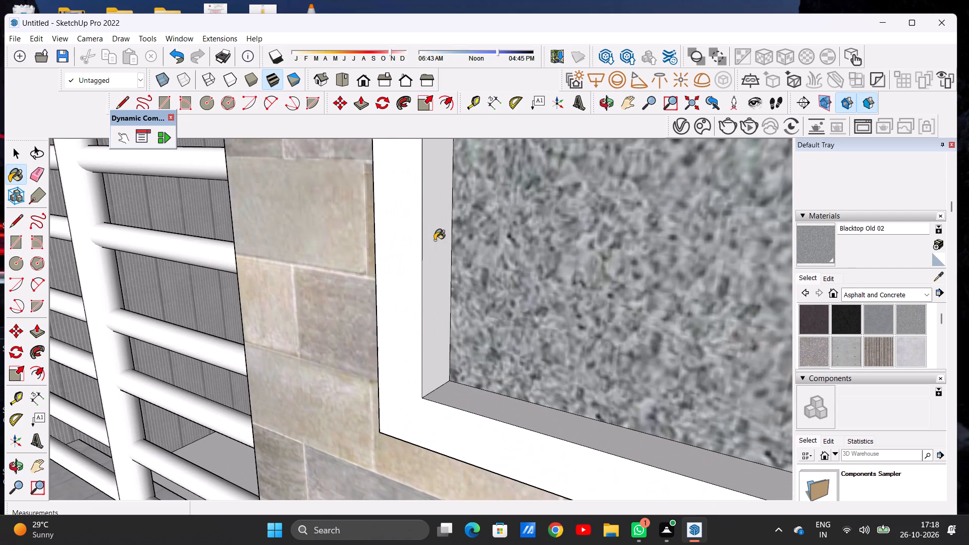
{"action": "left_click", "coordinate": [435, 240]}
{"action": "left_click", "coordinate": [480, 402]}
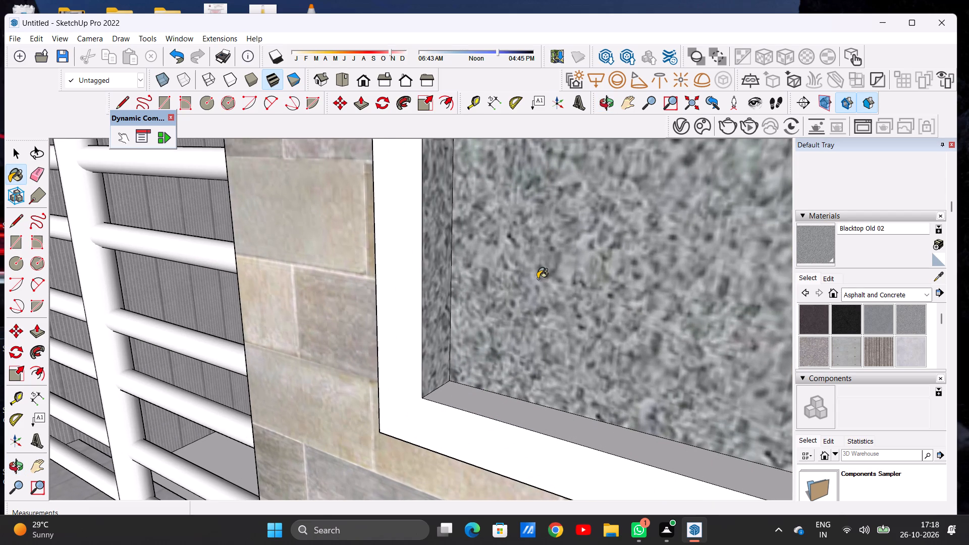
{"action": "scroll", "coordinate": [537, 279], "scroll_direction": "down", "scroll_amount": 11}
{"action": "middle_click_drag", "start_coordinate": [506, 290], "coordinate": [714, 236]}
{"action": "scroll", "coordinate": [648, 207], "scroll_direction": "up", "scroll_amount": 3}
{"action": "scroll", "coordinate": [648, 207], "scroll_direction": "down", "scroll_amount": 1}
{"action": "scroll", "coordinate": [648, 207], "scroll_direction": "up", "scroll_amount": 2}
{"action": "middle_click_drag", "start_coordinate": [648, 240], "coordinate": [647, 162]}
{"action": "scroll", "coordinate": [653, 190], "scroll_direction": "up", "scroll_amount": 16}
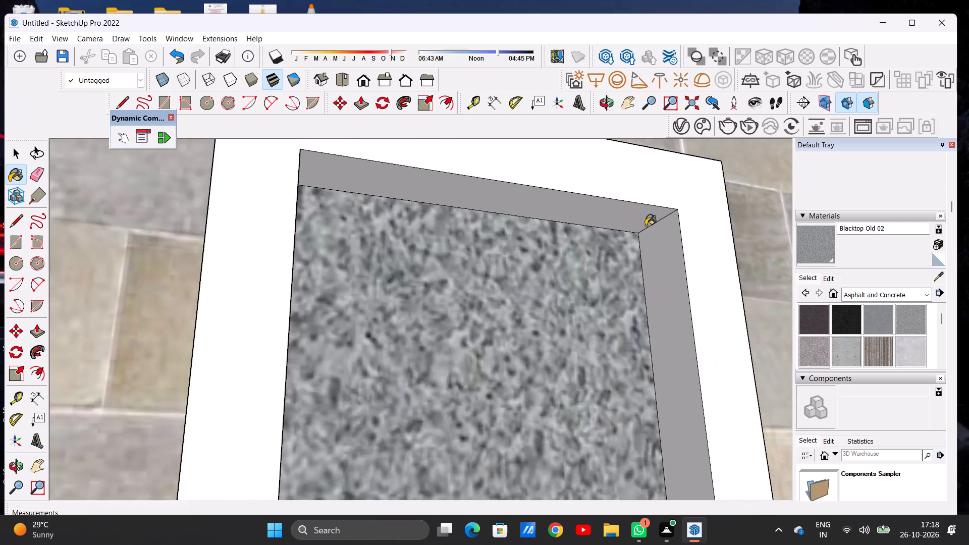
{"action": "scroll", "coordinate": [645, 226], "scroll_direction": "up", "scroll_amount": 4}
{"action": "left_click", "coordinate": [629, 224]}
{"action": "left_click", "coordinate": [657, 261]}
{"action": "scroll", "coordinate": [642, 258], "scroll_direction": "down", "scroll_amount": 17}
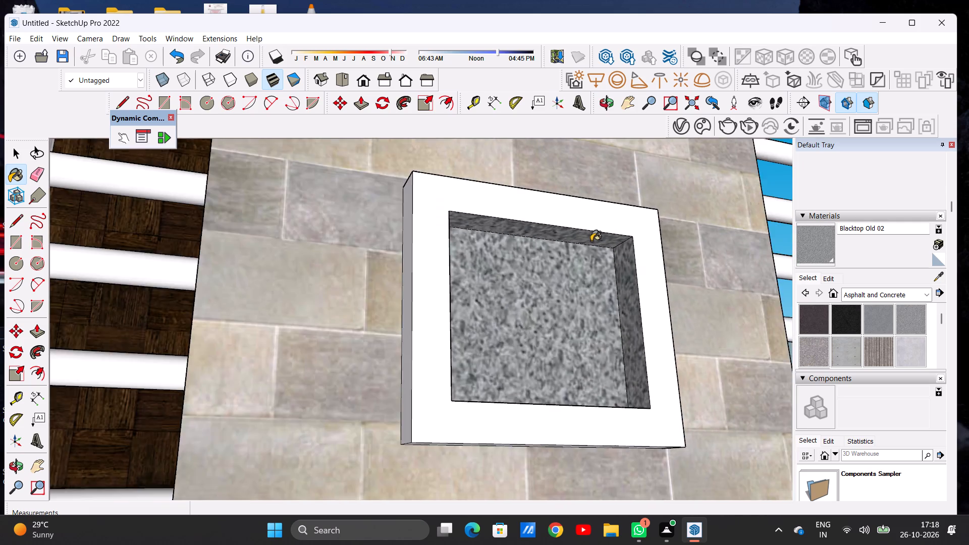
Examine the painted balcony block and the whole house exterior from the front and the side.
{"action": "scroll", "coordinate": [591, 241], "scroll_direction": "down", "scroll_amount": 6}
{"action": "middle_click_drag", "start_coordinate": [605, 249], "coordinate": [522, 321]}
{"action": "scroll", "coordinate": [551, 284], "scroll_direction": "down", "scroll_amount": 5}
{"action": "scroll", "coordinate": [551, 284], "scroll_direction": "up", "scroll_amount": 1}
{"action": "scroll", "coordinate": [551, 284], "scroll_direction": "down", "scroll_amount": 3}
{"action": "scroll", "coordinate": [551, 284], "scroll_direction": "up", "scroll_amount": 1}
{"action": "scroll", "coordinate": [551, 284], "scroll_direction": "down", "scroll_amount": 4}
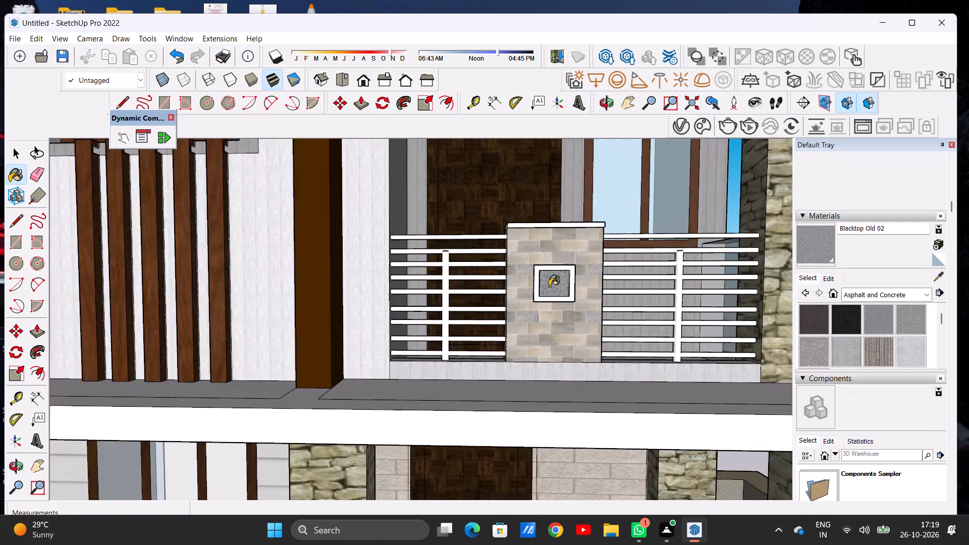
{"action": "scroll", "coordinate": [549, 286], "scroll_direction": "down", "scroll_amount": 20}
{"action": "scroll", "coordinate": [549, 286], "scroll_direction": "down", "scroll_amount": 1}
{"action": "middle_click_drag", "start_coordinate": [624, 286], "coordinate": [418, 290]}
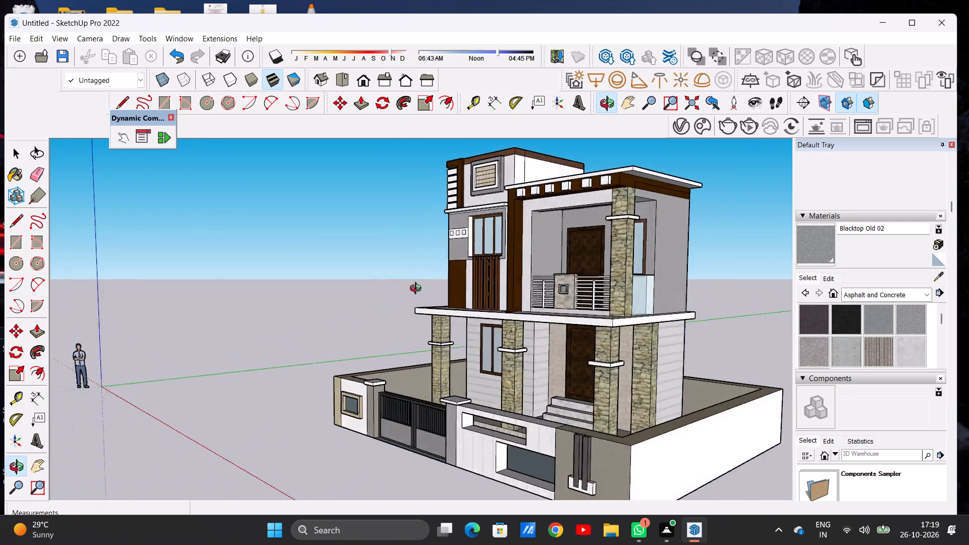
{"action": "middle_click_drag", "start_coordinate": [418, 290], "coordinate": [331, 309]}
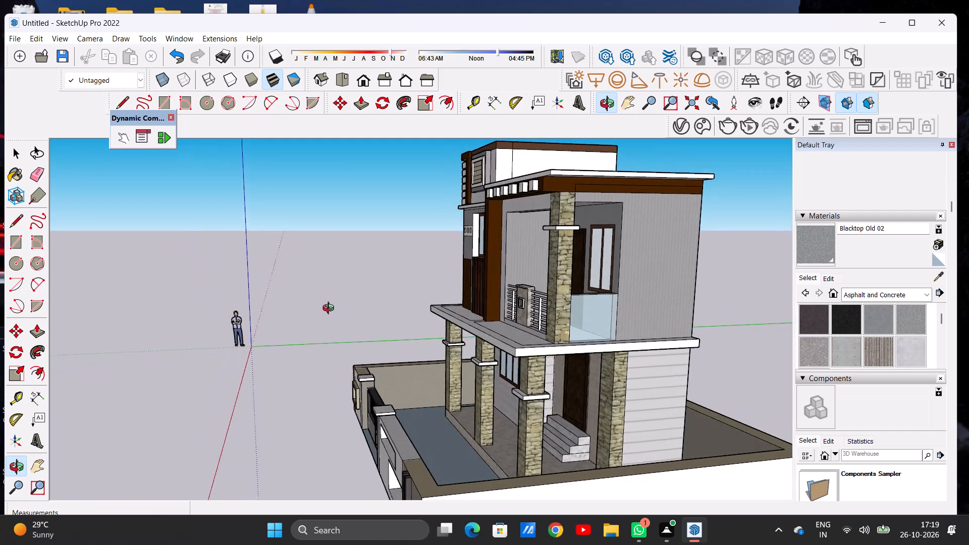
{"action": "middle_click_drag", "start_coordinate": [331, 309], "coordinate": [630, 295]}
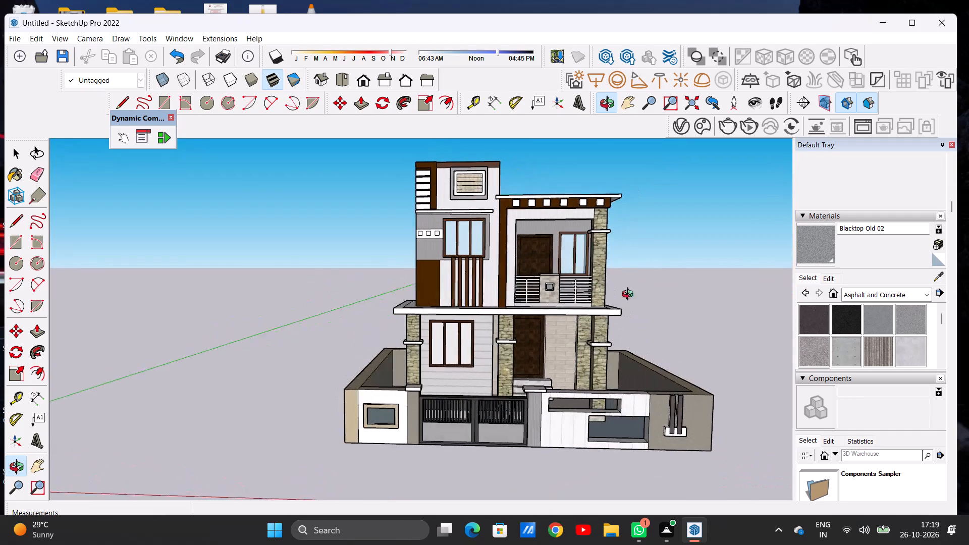
{"action": "middle_click_drag", "start_coordinate": [630, 295], "coordinate": [639, 295]}
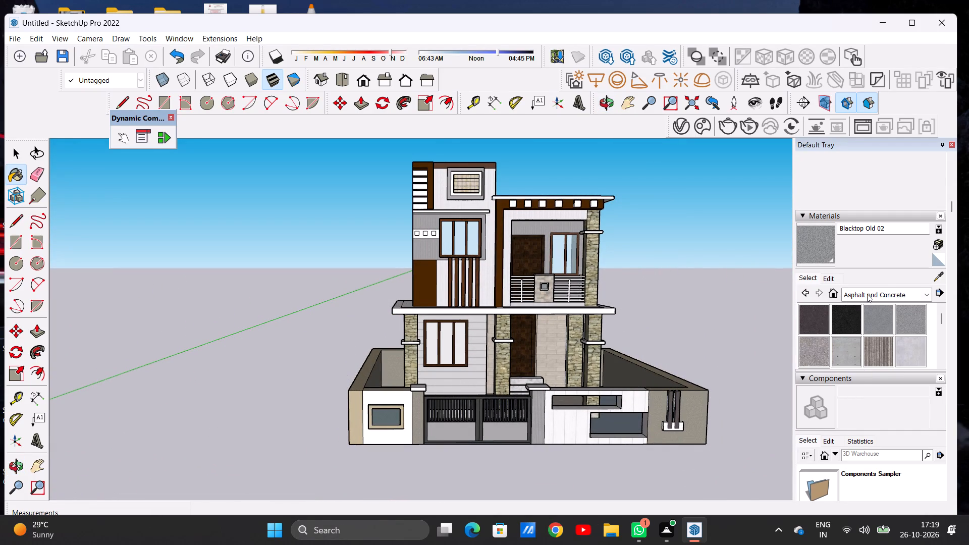
Paint the bottom and left faces of the recess around the upper-floor front window with Color M03 from Colors.
{"action": "left_click", "coordinate": [867, 294]}
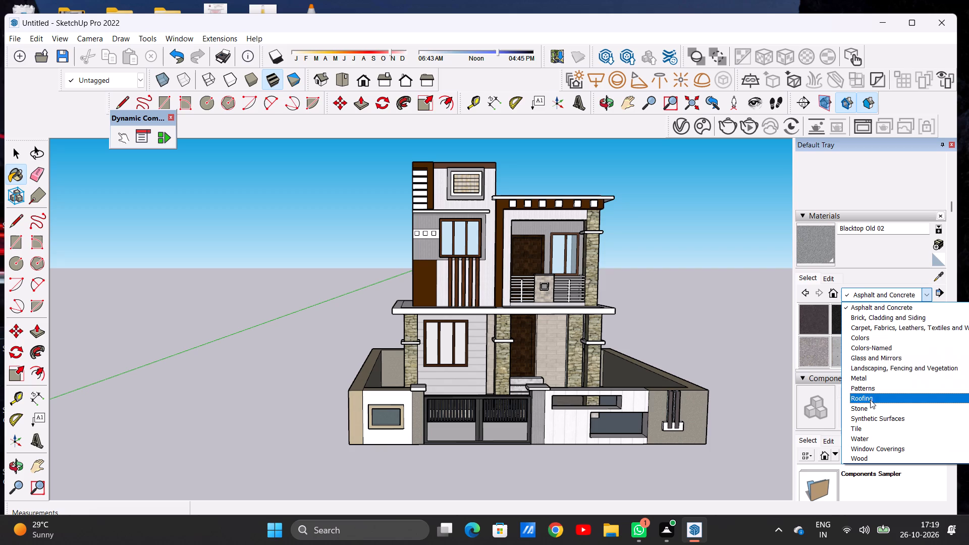
{"action": "left_click", "coordinate": [883, 342]}
{"action": "scroll", "coordinate": [874, 338], "scroll_direction": "down", "scroll_amount": 4}
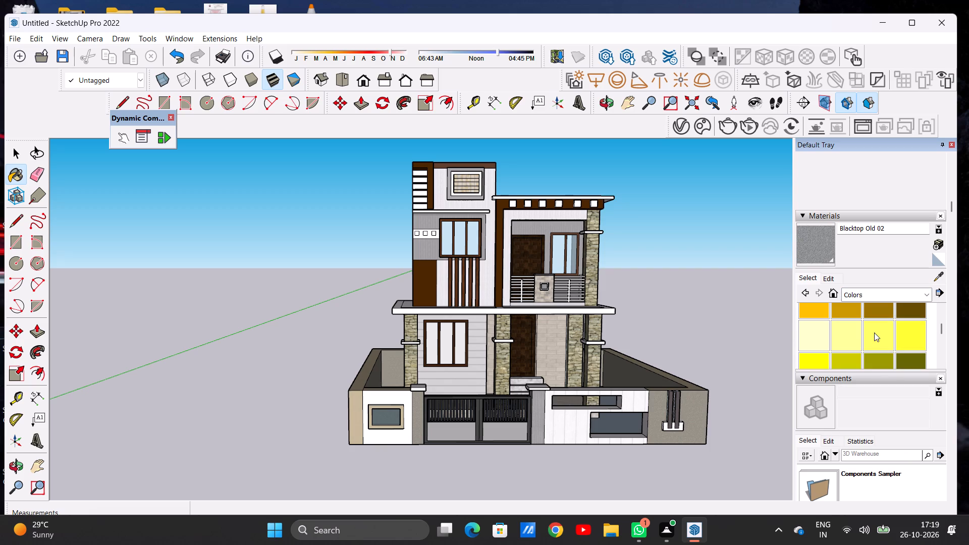
{"action": "scroll", "coordinate": [874, 333], "scroll_direction": "down", "scroll_amount": 5}
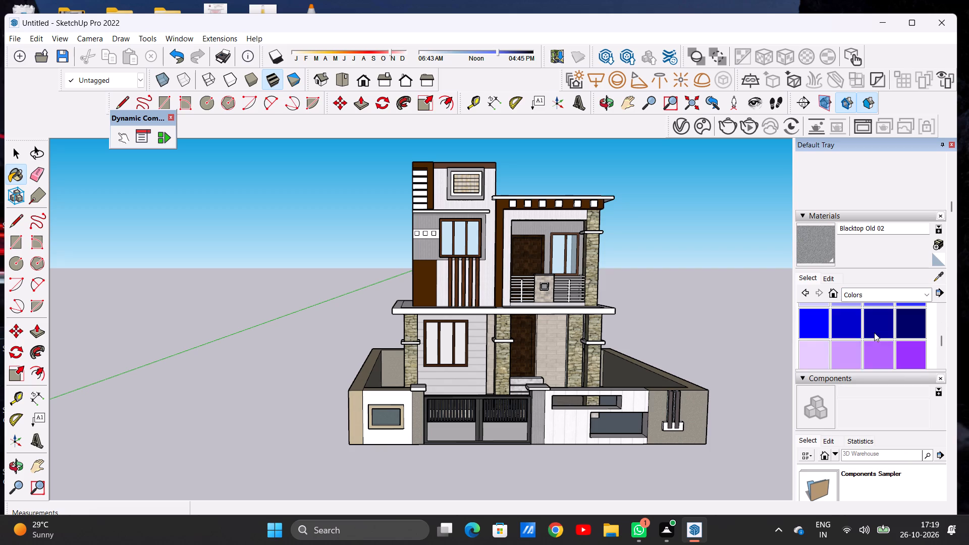
{"action": "scroll", "coordinate": [874, 333], "scroll_direction": "down", "scroll_amount": 4}
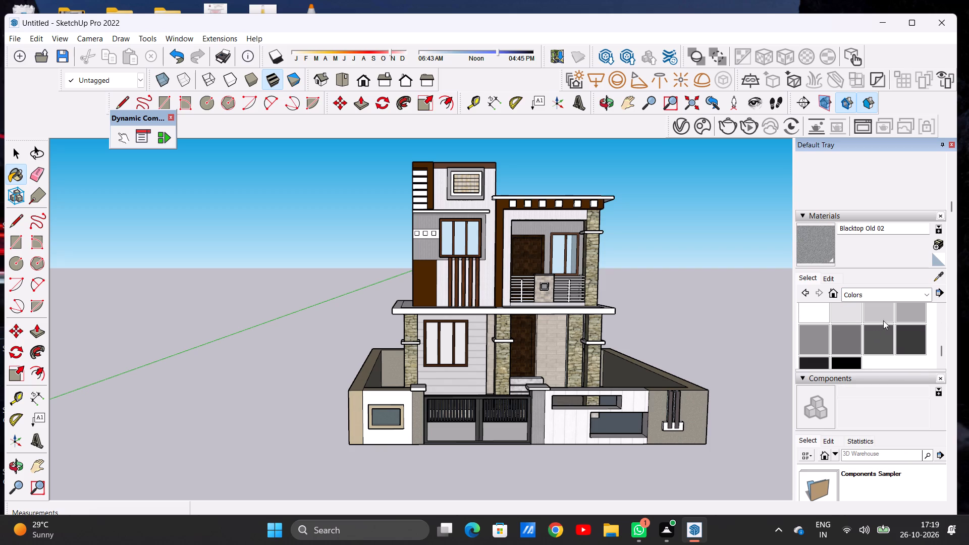
{"action": "left_click", "coordinate": [900, 308]}
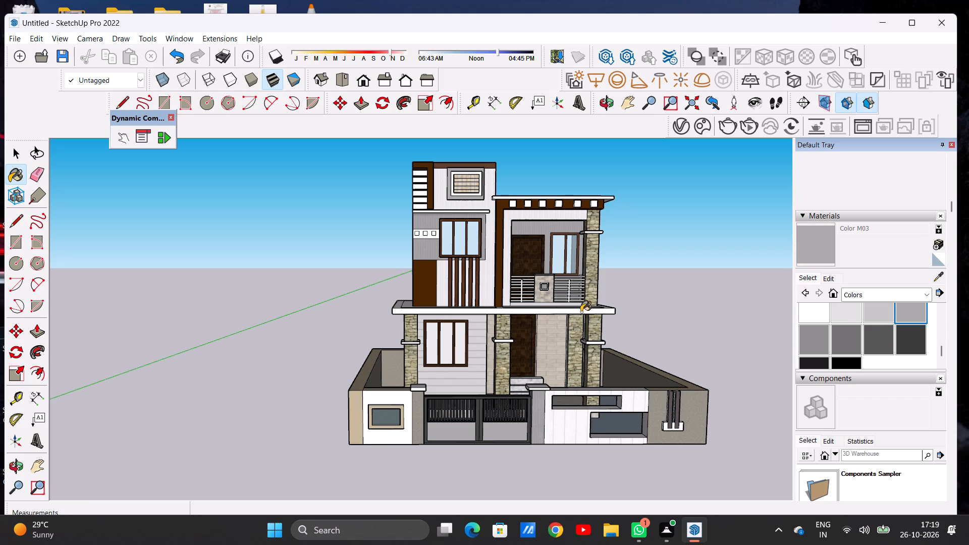
{"action": "scroll", "coordinate": [490, 236], "scroll_direction": "up", "scroll_amount": 5}
{"action": "middle_click_drag", "start_coordinate": [483, 236], "coordinate": [455, 242]}
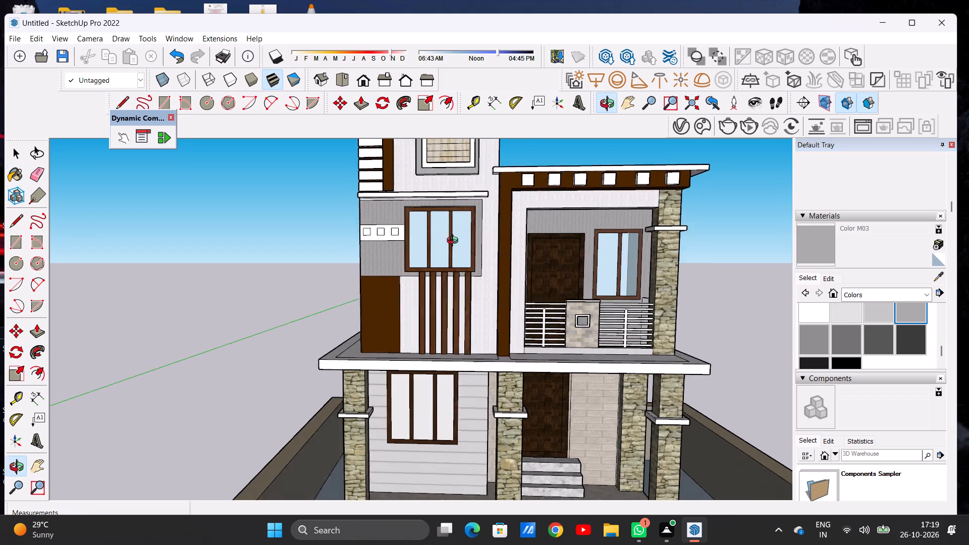
{"action": "middle_click_drag", "start_coordinate": [455, 242], "coordinate": [371, 334]}
{"action": "scroll", "coordinate": [397, 258], "scroll_direction": "up", "scroll_amount": 14}
{"action": "scroll", "coordinate": [427, 282], "scroll_direction": "down", "scroll_amount": 1}
{"action": "scroll", "coordinate": [400, 306], "scroll_direction": "up", "scroll_amount": 8}
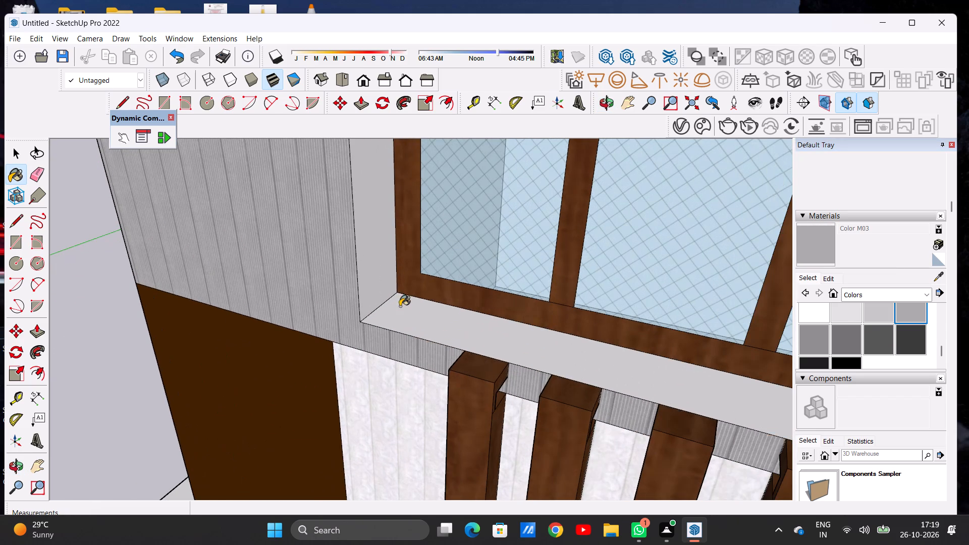
{"action": "left_click", "coordinate": [400, 306]}
{"action": "left_click", "coordinate": [378, 274]}
Paint the top and right faces of the same upper-floor window recess with Color M03.
{"action": "scroll", "coordinate": [389, 287], "scroll_direction": "down", "scroll_amount": 12}
{"action": "scroll", "coordinate": [448, 291], "scroll_direction": "up", "scroll_amount": 1}
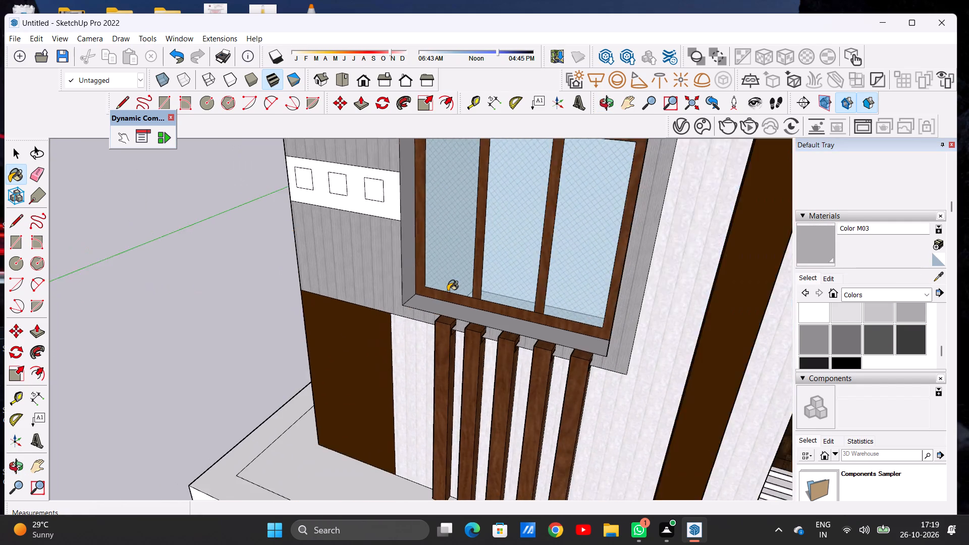
{"action": "scroll", "coordinate": [448, 291], "scroll_direction": "down", "scroll_amount": 9}
{"action": "middle_click_drag", "start_coordinate": [427, 300], "coordinate": [666, 239]}
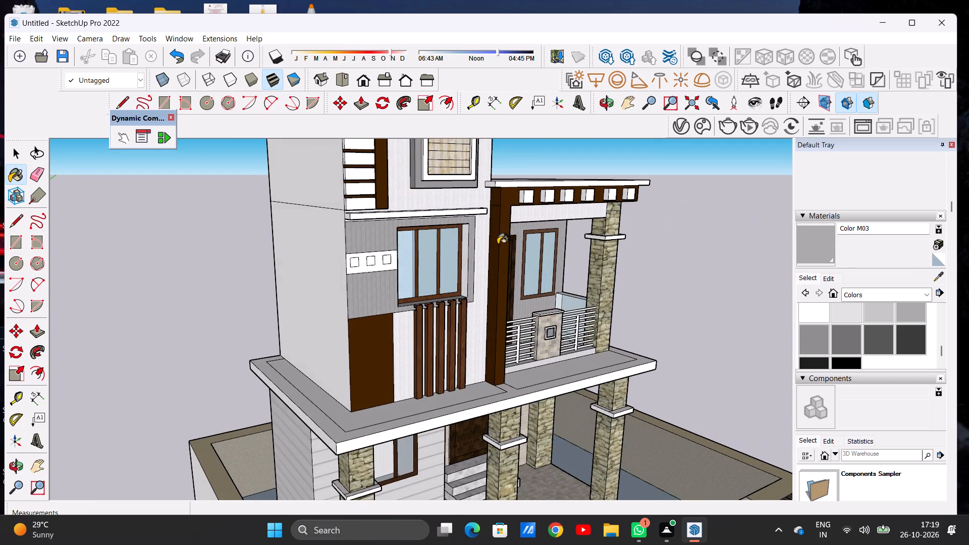
{"action": "scroll", "coordinate": [469, 243], "scroll_direction": "up", "scroll_amount": 1}
{"action": "scroll", "coordinate": [469, 243], "scroll_direction": "down", "scroll_amount": 1}
{"action": "scroll", "coordinate": [469, 243], "scroll_direction": "up", "scroll_amount": 5}
{"action": "middle_click_drag", "start_coordinate": [447, 245], "coordinate": [446, 172]}
{"action": "scroll", "coordinate": [445, 172], "scroll_direction": "up", "scroll_amount": 4}
{"action": "scroll", "coordinate": [445, 173], "scroll_direction": "down", "scroll_amount": 1}
{"action": "scroll", "coordinate": [444, 173], "scroll_direction": "up", "scroll_amount": 2}
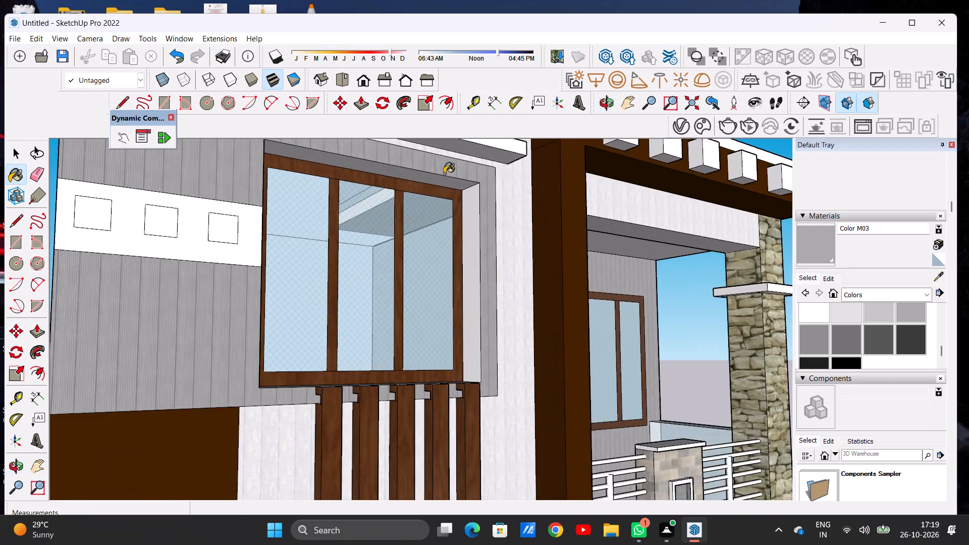
{"action": "scroll", "coordinate": [444, 174], "scroll_direction": "up", "scroll_amount": 3}
{"action": "scroll", "coordinate": [444, 175], "scroll_direction": "down", "scroll_amount": 2}
{"action": "scroll", "coordinate": [444, 175], "scroll_direction": "up", "scroll_amount": 15}
{"action": "left_click", "coordinate": [453, 191]}
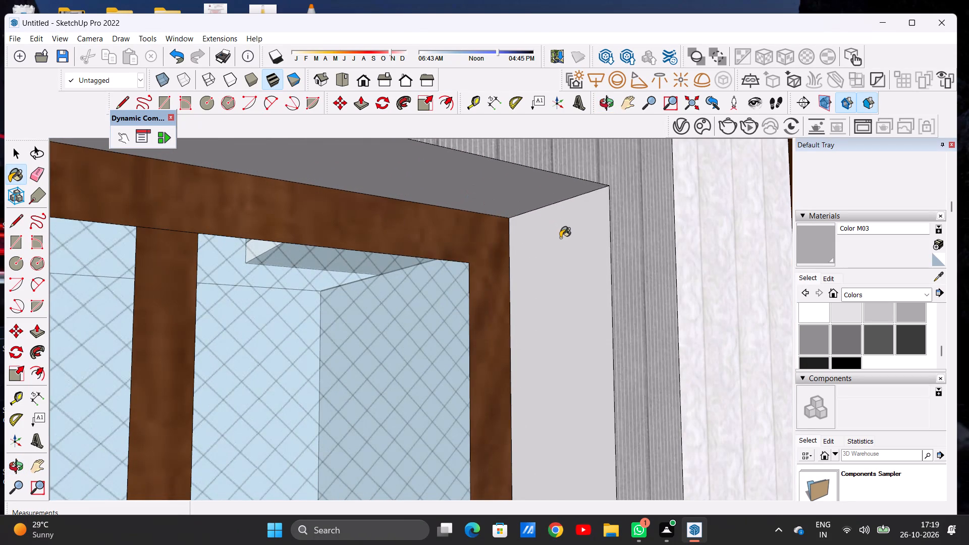
{"action": "left_click", "coordinate": [560, 238]}
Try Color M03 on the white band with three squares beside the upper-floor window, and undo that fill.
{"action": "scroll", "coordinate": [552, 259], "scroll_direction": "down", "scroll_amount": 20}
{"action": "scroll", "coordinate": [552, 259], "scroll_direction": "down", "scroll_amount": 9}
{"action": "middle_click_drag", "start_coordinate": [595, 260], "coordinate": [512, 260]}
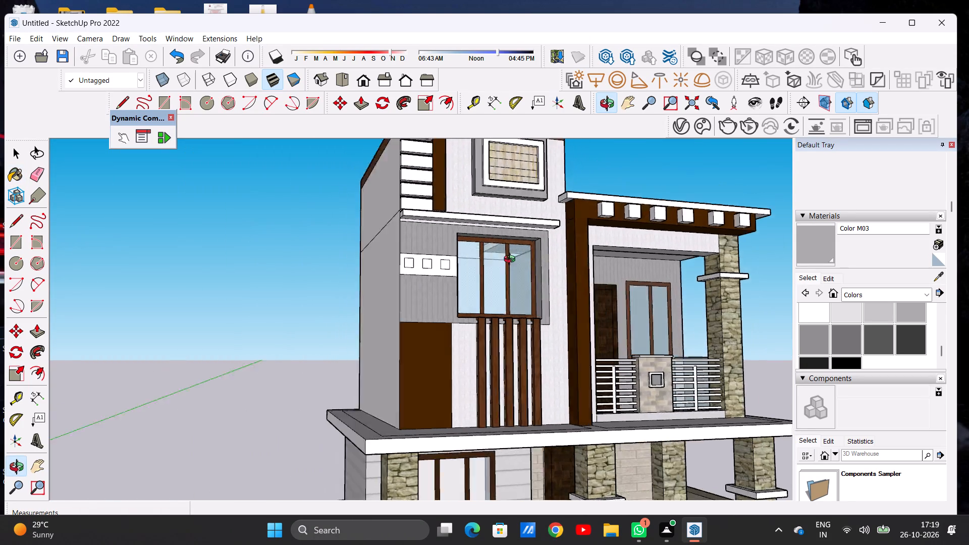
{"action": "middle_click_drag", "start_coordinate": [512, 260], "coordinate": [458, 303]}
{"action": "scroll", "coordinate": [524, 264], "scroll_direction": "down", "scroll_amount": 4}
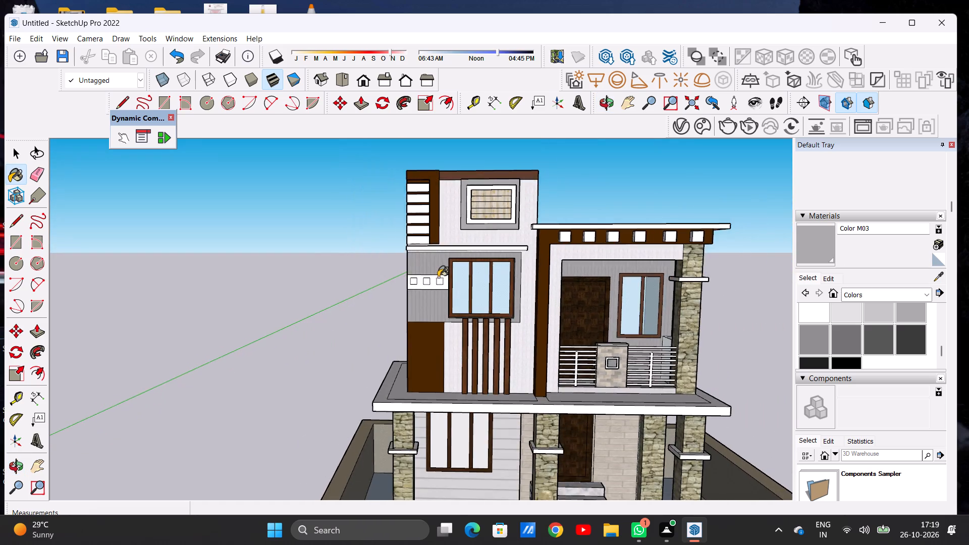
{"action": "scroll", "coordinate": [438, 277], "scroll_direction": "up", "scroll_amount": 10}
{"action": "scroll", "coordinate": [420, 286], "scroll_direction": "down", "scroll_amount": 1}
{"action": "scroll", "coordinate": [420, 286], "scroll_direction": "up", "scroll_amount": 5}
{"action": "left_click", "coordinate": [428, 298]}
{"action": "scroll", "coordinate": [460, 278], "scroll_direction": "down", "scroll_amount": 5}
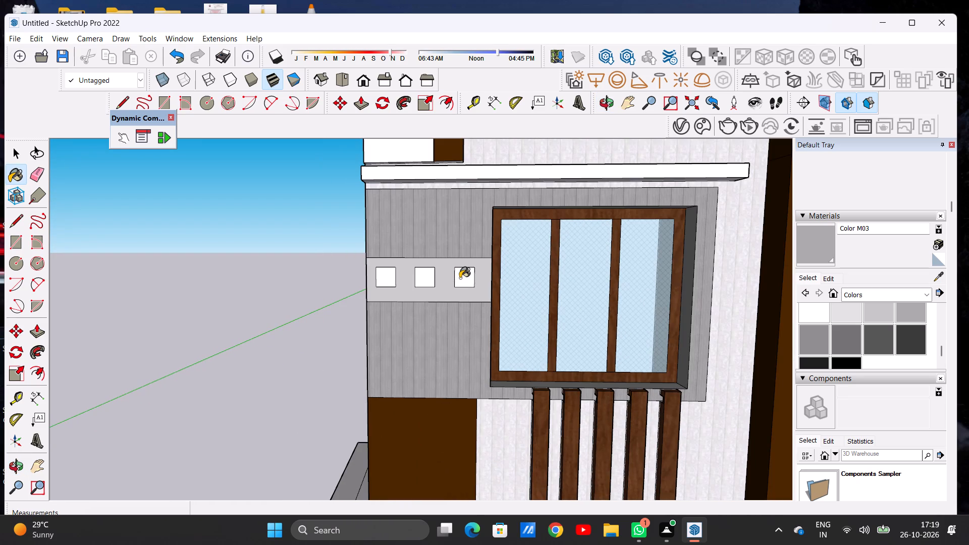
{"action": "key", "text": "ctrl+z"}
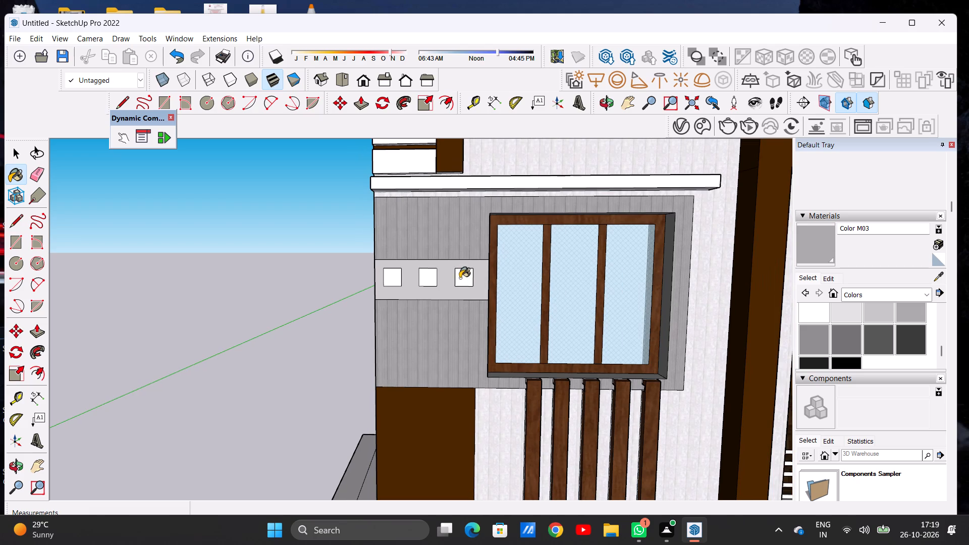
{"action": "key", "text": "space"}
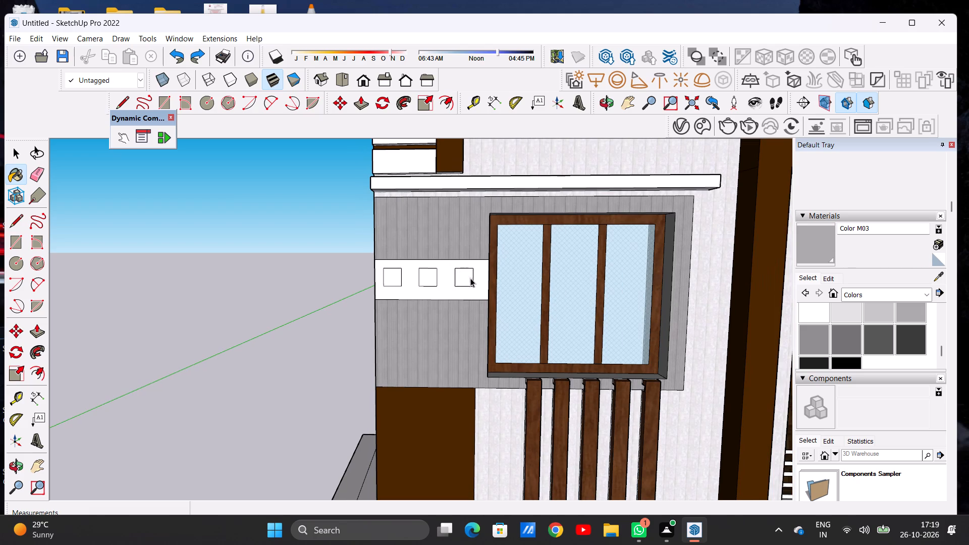
Paint the three small squares on the white band beside the upper-floor window with Formica Speckled Grey from Synthetic Surfaces.
{"action": "left_click", "coordinate": [860, 295]}
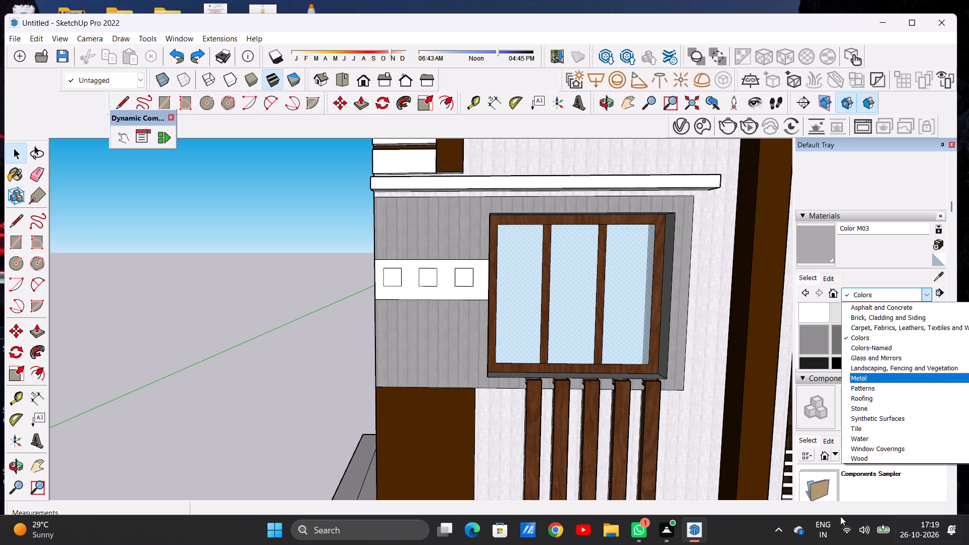
{"action": "left_click", "coordinate": [881, 415]}
{"action": "left_click", "coordinate": [852, 349]}
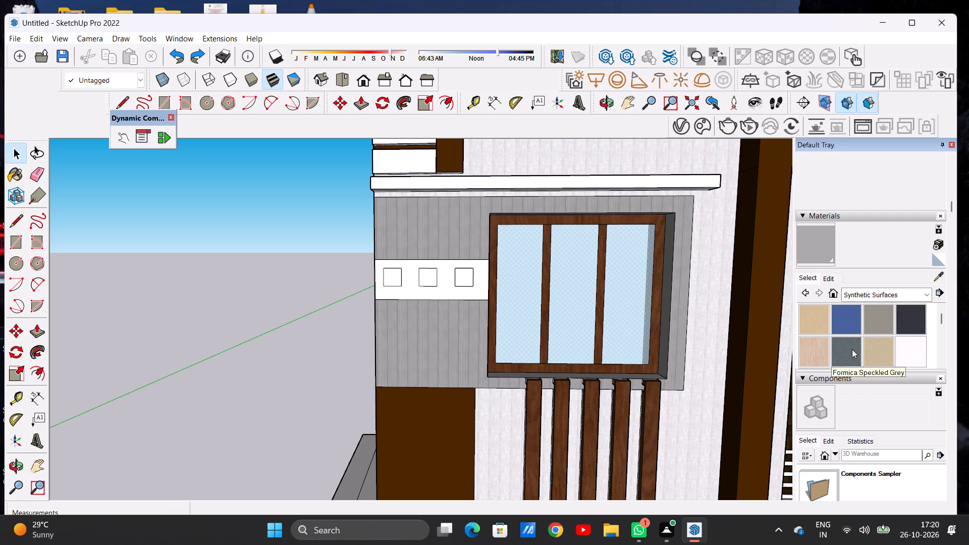
{"action": "scroll", "coordinate": [407, 291], "scroll_direction": "up", "scroll_amount": 7}
{"action": "scroll", "coordinate": [377, 264], "scroll_direction": "down", "scroll_amount": 1}
{"action": "scroll", "coordinate": [377, 264], "scroll_direction": "up", "scroll_amount": 3}
{"action": "left_click", "coordinate": [377, 264]}
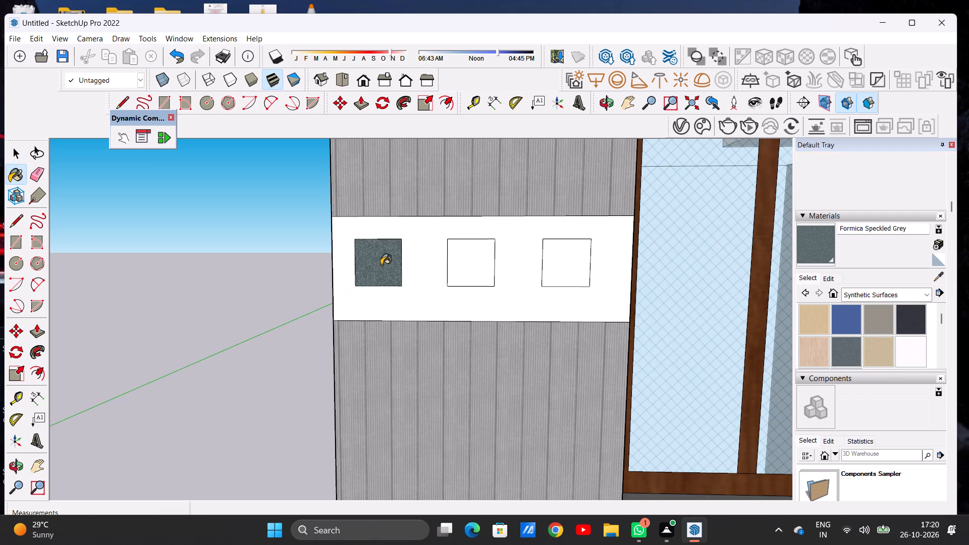
{"action": "left_click", "coordinate": [463, 265]}
{"action": "left_click", "coordinate": [569, 265]}
Examine the painted squares and the whole house exterior from the front, the back and the front corner.
{"action": "scroll", "coordinate": [469, 288], "scroll_direction": "down", "scroll_amount": 8}
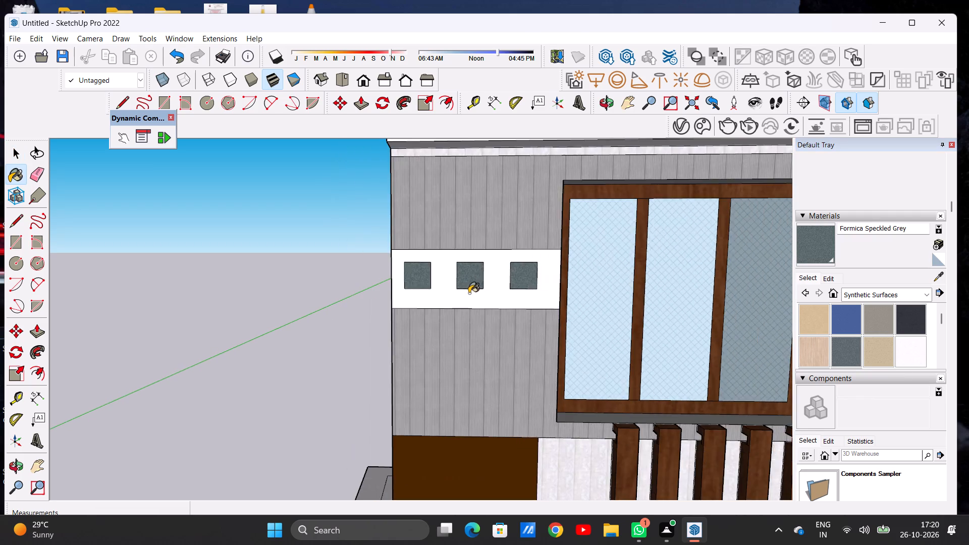
{"action": "scroll", "coordinate": [458, 291], "scroll_direction": "down", "scroll_amount": 13}
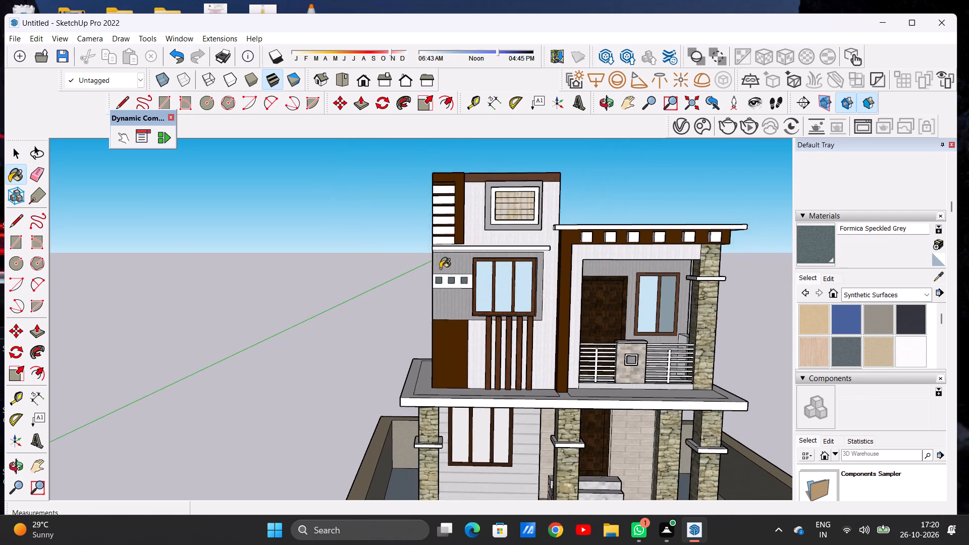
{"action": "scroll", "coordinate": [440, 268], "scroll_direction": "down", "scroll_amount": 2}
{"action": "middle_click_drag", "start_coordinate": [565, 315], "coordinate": [539, 305]}
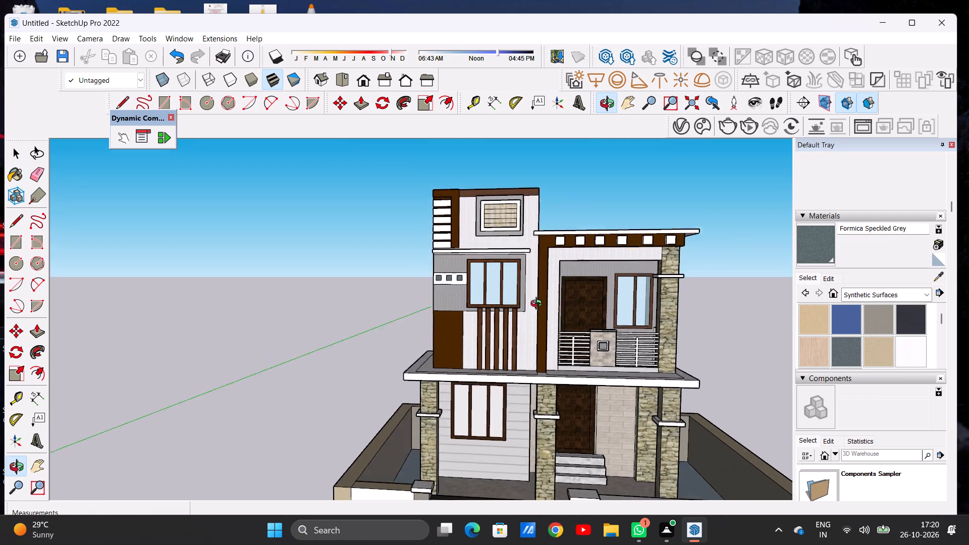
{"action": "middle_click_drag", "start_coordinate": [539, 305], "coordinate": [552, 303]}
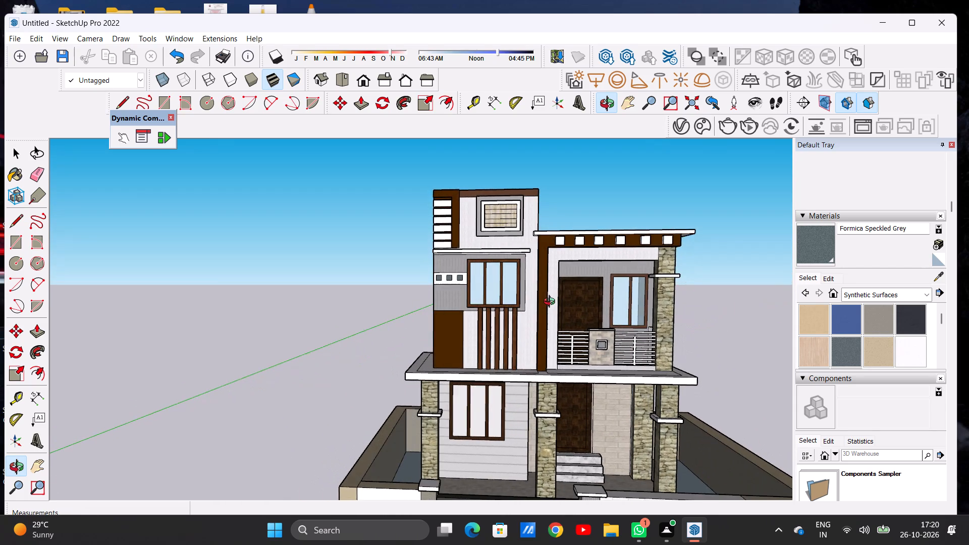
{"action": "middle_click_drag", "start_coordinate": [552, 303], "coordinate": [552, 302]}
{"action": "middle_click", "coordinate": [552, 302]}
{"action": "scroll", "coordinate": [545, 298], "scroll_direction": "up", "scroll_amount": 1}
{"action": "scroll", "coordinate": [543, 289], "scroll_direction": "down", "scroll_amount": 11}
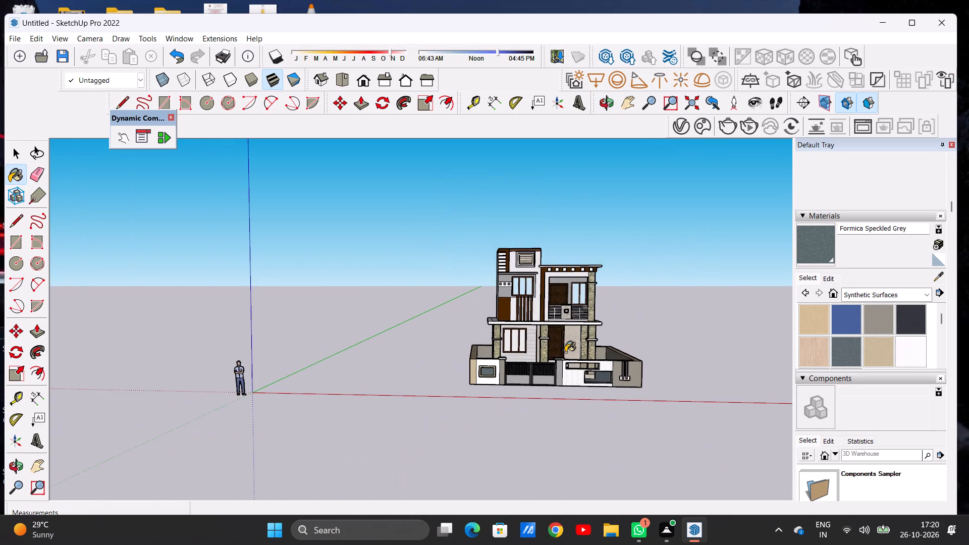
{"action": "scroll", "coordinate": [565, 352], "scroll_direction": "up", "scroll_amount": 5}
{"action": "scroll", "coordinate": [564, 352], "scroll_direction": "down", "scroll_amount": 1}
{"action": "scroll", "coordinate": [564, 352], "scroll_direction": "up", "scroll_amount": 9}
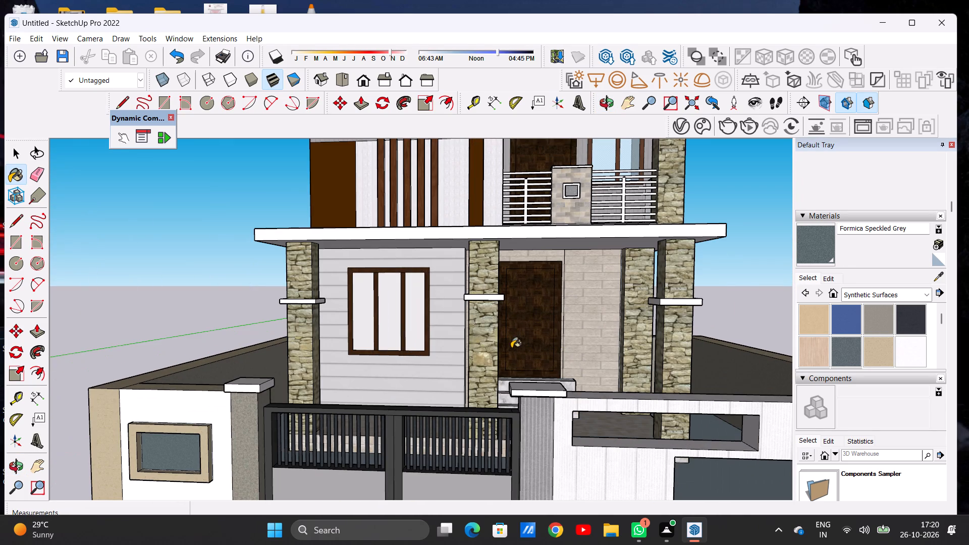
{"action": "scroll", "coordinate": [508, 342], "scroll_direction": "down", "scroll_amount": 11}
{"action": "scroll", "coordinate": [478, 375], "scroll_direction": "up", "scroll_amount": 5}
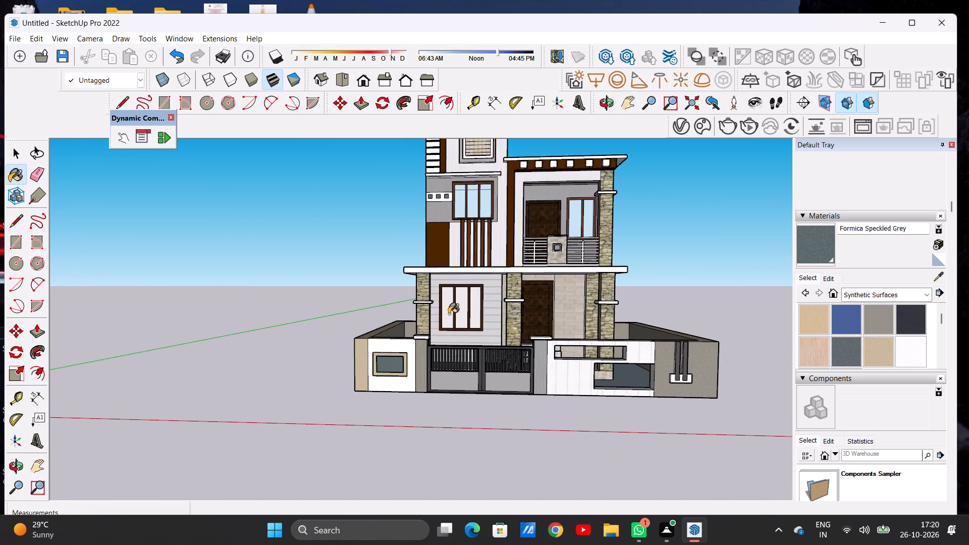
{"action": "middle_click_drag", "start_coordinate": [449, 314], "coordinate": [968, 544]}
{"action": "scroll", "coordinate": [968, 544], "scroll_direction": "down", "scroll_amount": 5}
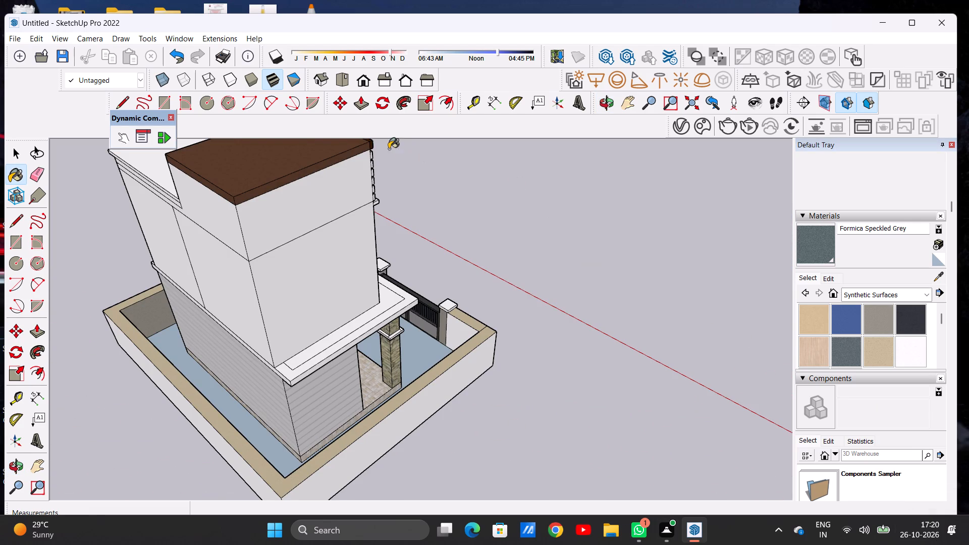
{"action": "left_click", "coordinate": [366, 86]}
{"action": "scroll", "coordinate": [388, 218], "scroll_direction": "down", "scroll_amount": 4}
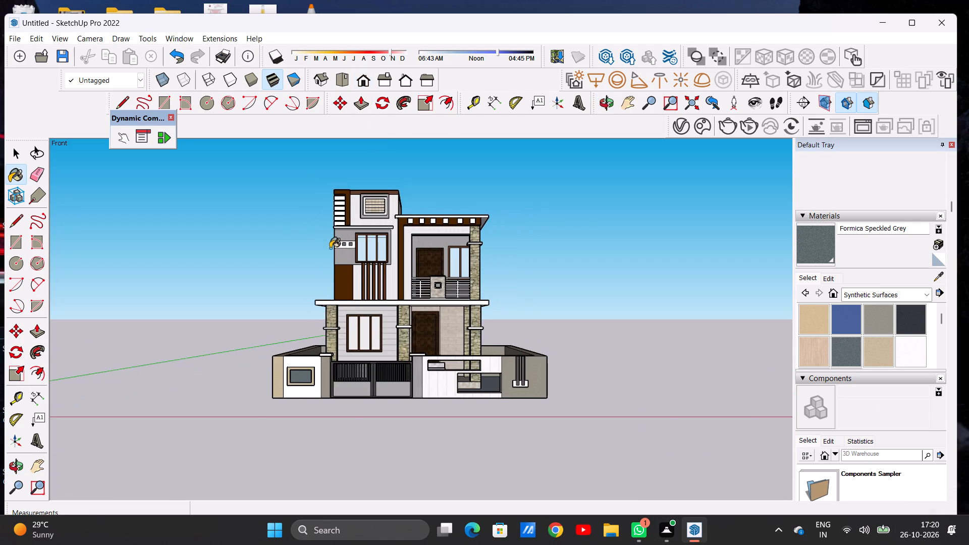
{"action": "middle_click_drag", "start_coordinate": [338, 254], "coordinate": [459, 290]}
{"action": "scroll", "coordinate": [335, 291], "scroll_direction": "up", "scroll_amount": 4}
{"action": "scroll", "coordinate": [327, 289], "scroll_direction": "down", "scroll_amount": 1}
{"action": "scroll", "coordinate": [320, 287], "scroll_direction": "up", "scroll_amount": 5}
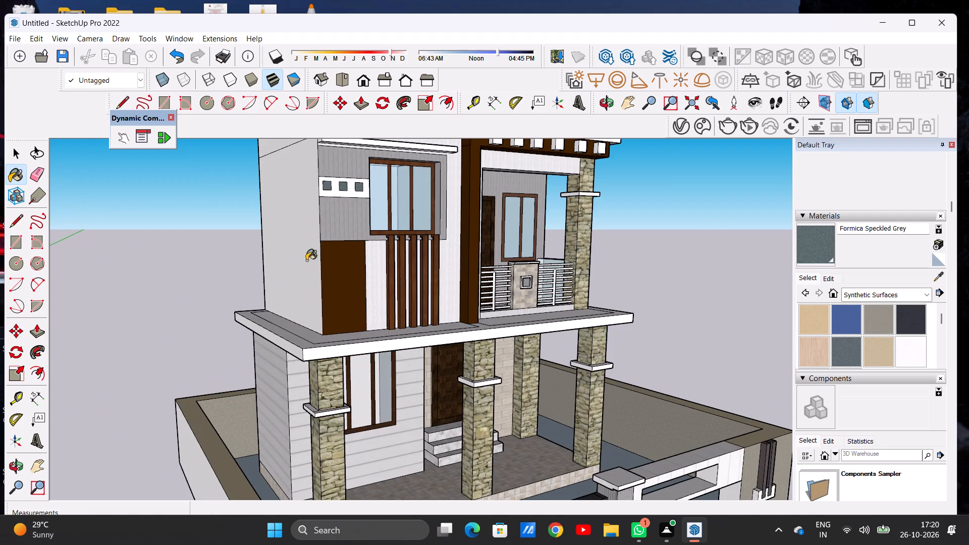
{"action": "middle_click_drag", "start_coordinate": [307, 259], "coordinate": [317, 275]}
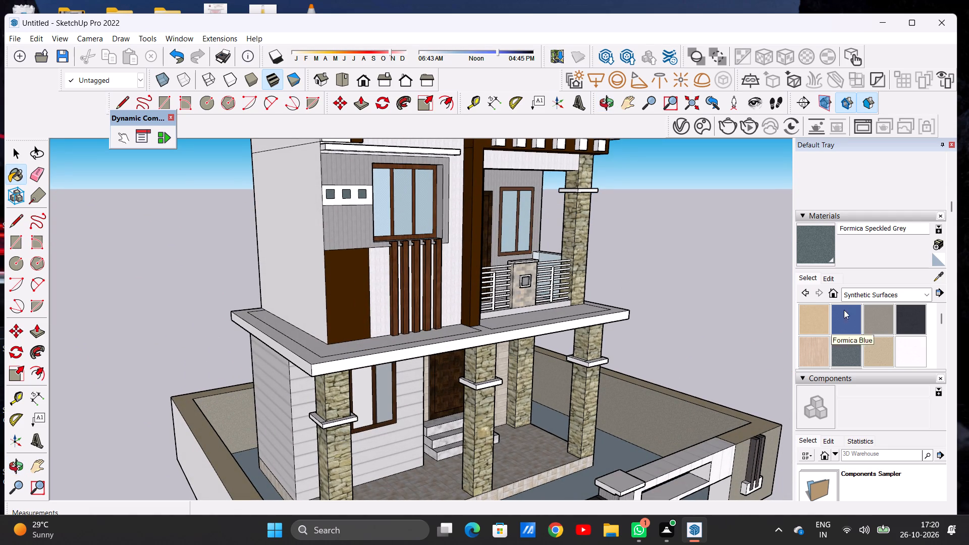
Browse the Colors material collection for a suitable wall colour.
{"action": "left_click", "coordinate": [874, 296]}
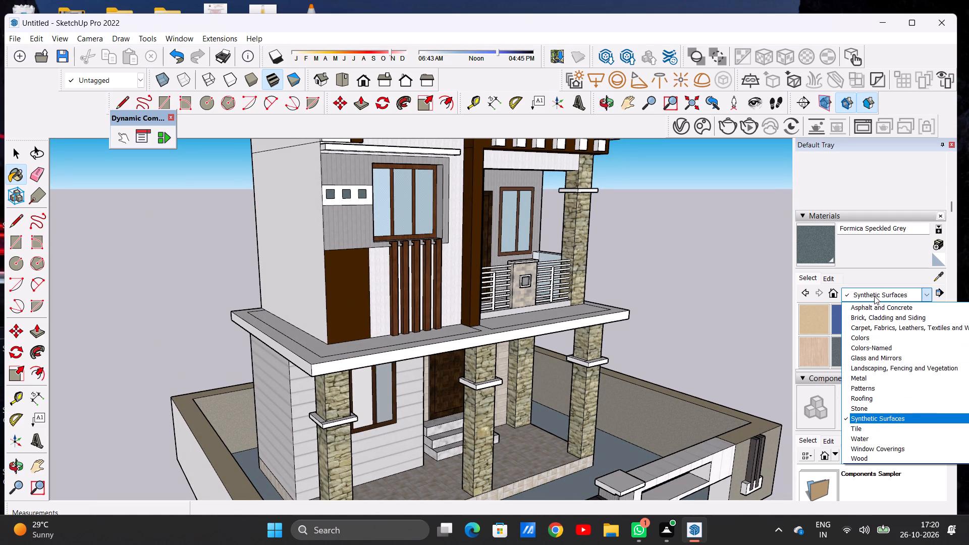
{"action": "left_click", "coordinate": [884, 334]}
{"action": "scroll", "coordinate": [873, 336], "scroll_direction": "down", "scroll_amount": 10}
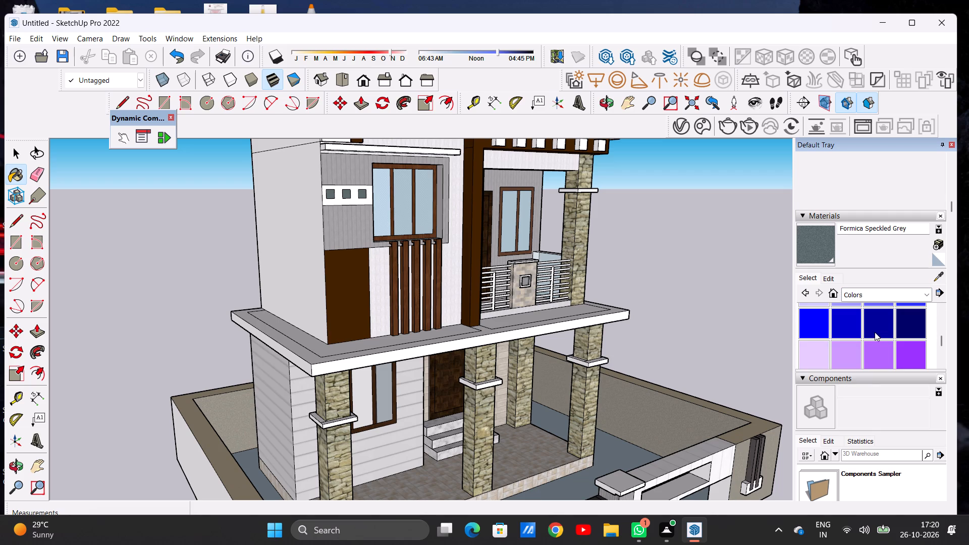
{"action": "scroll", "coordinate": [875, 332], "scroll_direction": "down", "scroll_amount": 3}
{"action": "scroll", "coordinate": [875, 332], "scroll_direction": "up", "scroll_amount": 3}
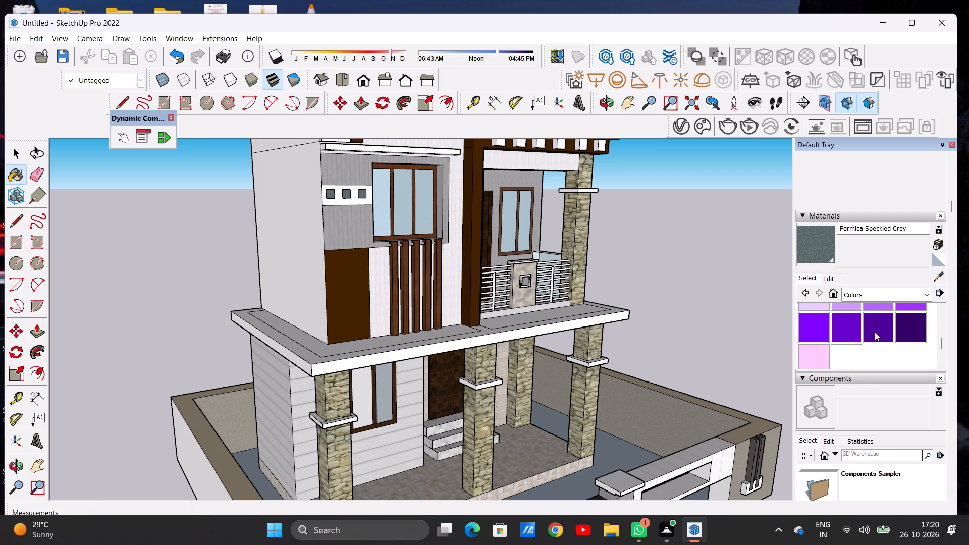
{"action": "scroll", "coordinate": [875, 332], "scroll_direction": "up", "scroll_amount": 4}
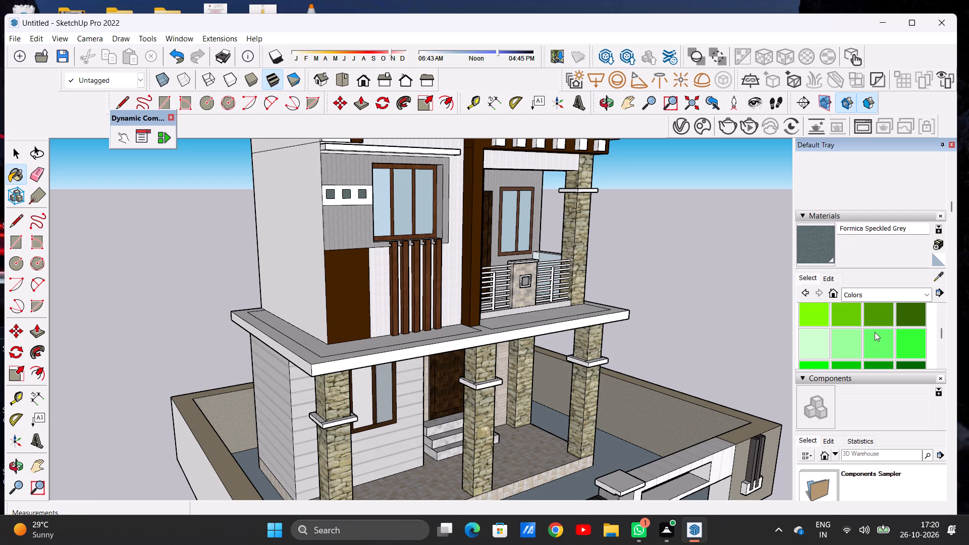
{"action": "scroll", "coordinate": [875, 332], "scroll_direction": "up", "scroll_amount": 4}
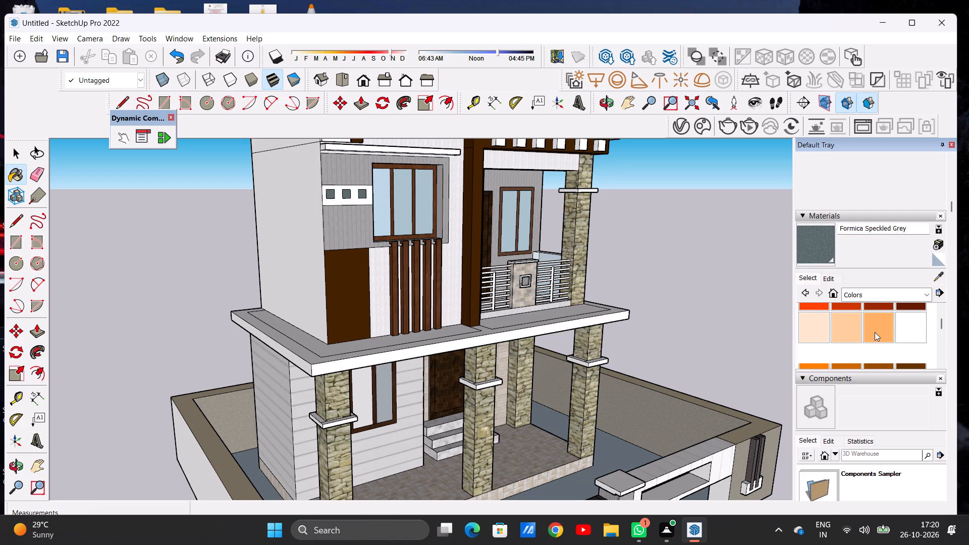
{"action": "scroll", "coordinate": [875, 332], "scroll_direction": "up", "scroll_amount": 3}
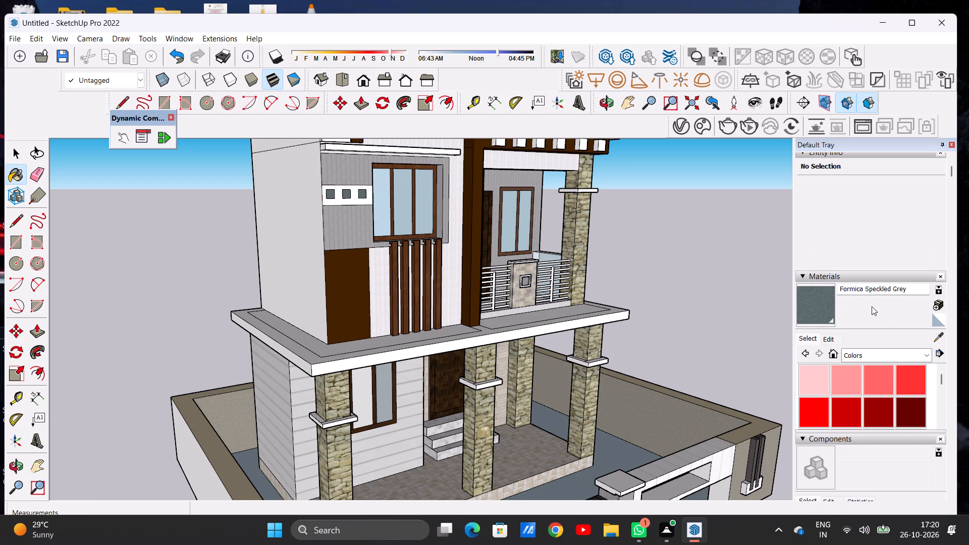
Paint the blank upper-floor side wall beside the three squares and the rooftop block's wall above it with 0034_Wheat from Colors-Named.
{"action": "left_click", "coordinate": [853, 355]}
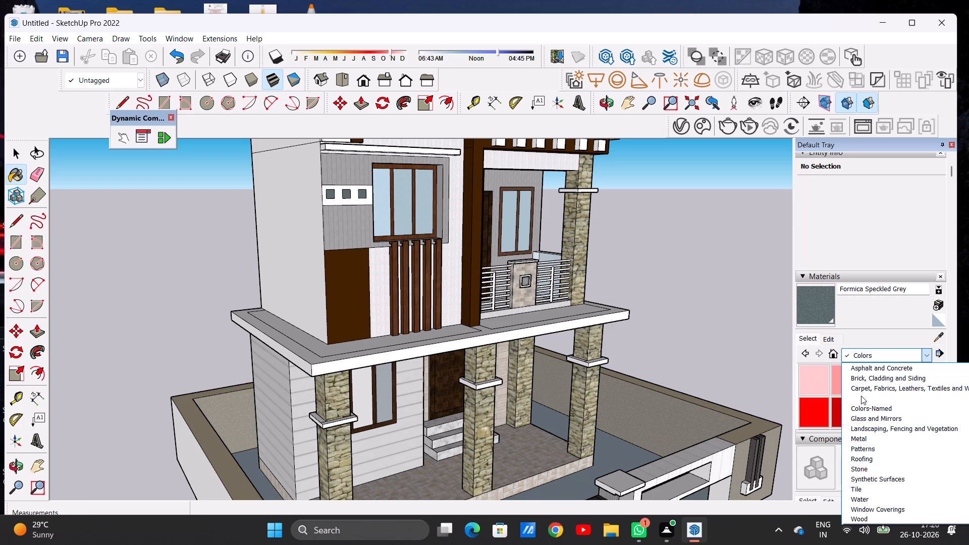
{"action": "left_click", "coordinate": [866, 407]}
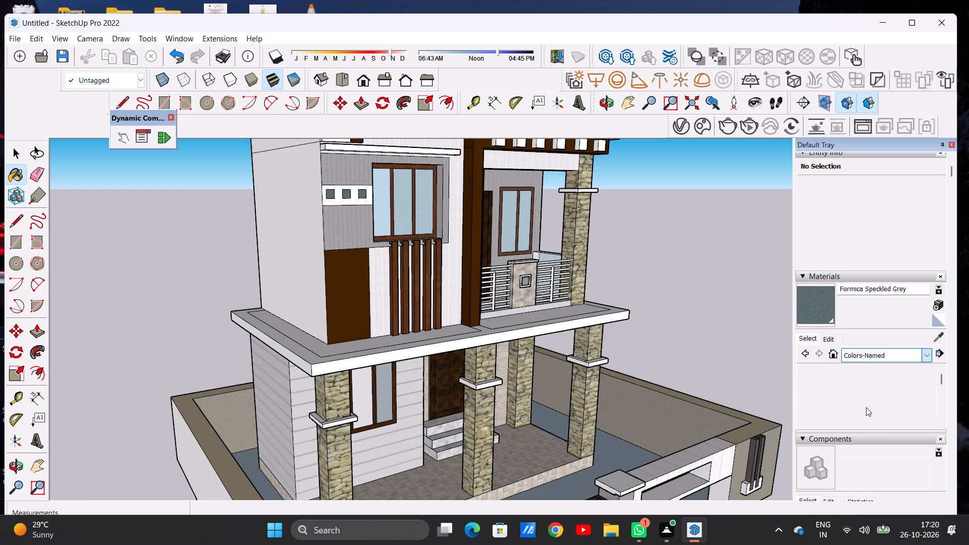
{"action": "scroll", "coordinate": [866, 406], "scroll_direction": "down", "scroll_amount": 3}
{"action": "scroll", "coordinate": [868, 403], "scroll_direction": "up", "scroll_amount": 1}
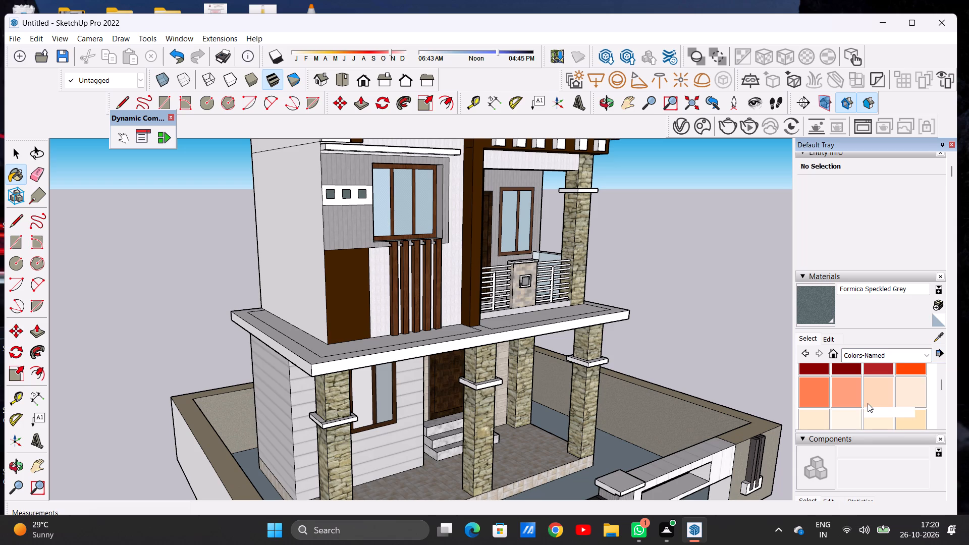
{"action": "scroll", "coordinate": [869, 402], "scroll_direction": "down", "scroll_amount": 2}
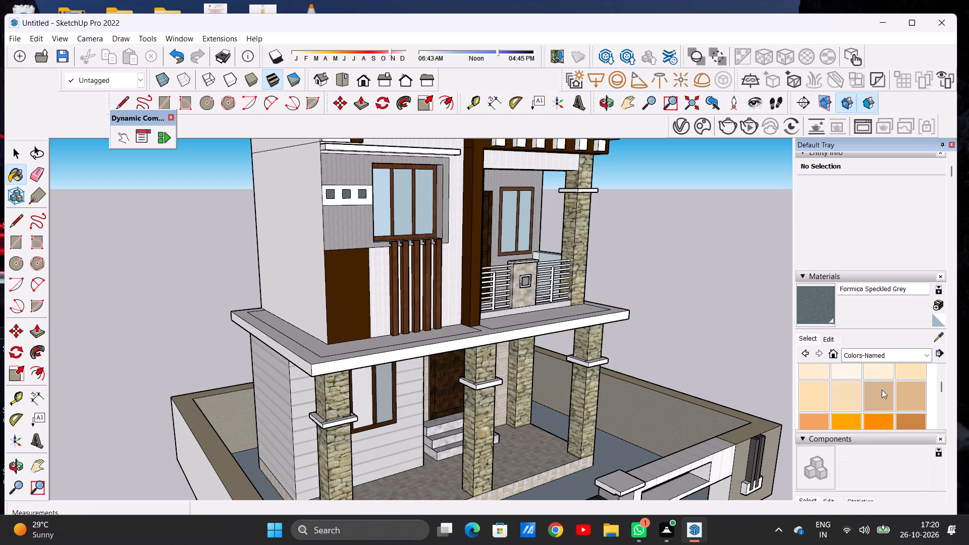
{"action": "left_click", "coordinate": [853, 386]}
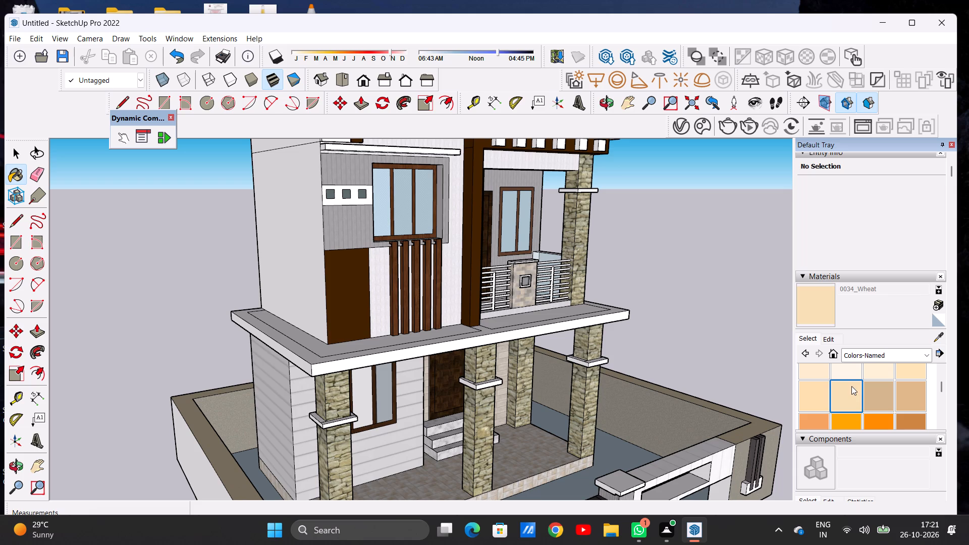
{"action": "scroll", "coordinate": [614, 360], "scroll_direction": "down", "scroll_amount": 12}
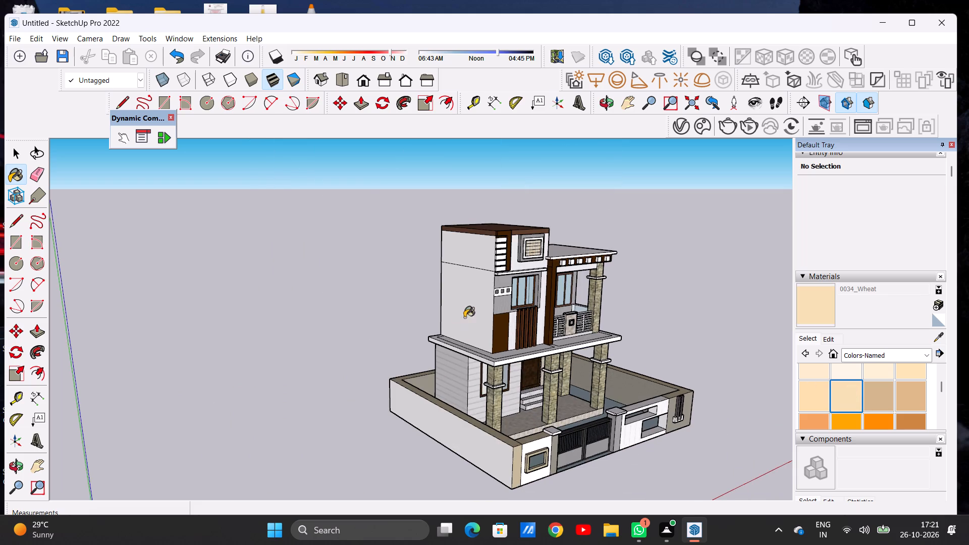
{"action": "scroll", "coordinate": [489, 313], "scroll_direction": "up", "scroll_amount": 5}
{"action": "scroll", "coordinate": [489, 313], "scroll_direction": "down", "scroll_amount": 1}
{"action": "scroll", "coordinate": [500, 303], "scroll_direction": "up", "scroll_amount": 5}
{"action": "left_click", "coordinate": [500, 303]}
{"action": "scroll", "coordinate": [501, 310], "scroll_direction": "down", "scroll_amount": 9}
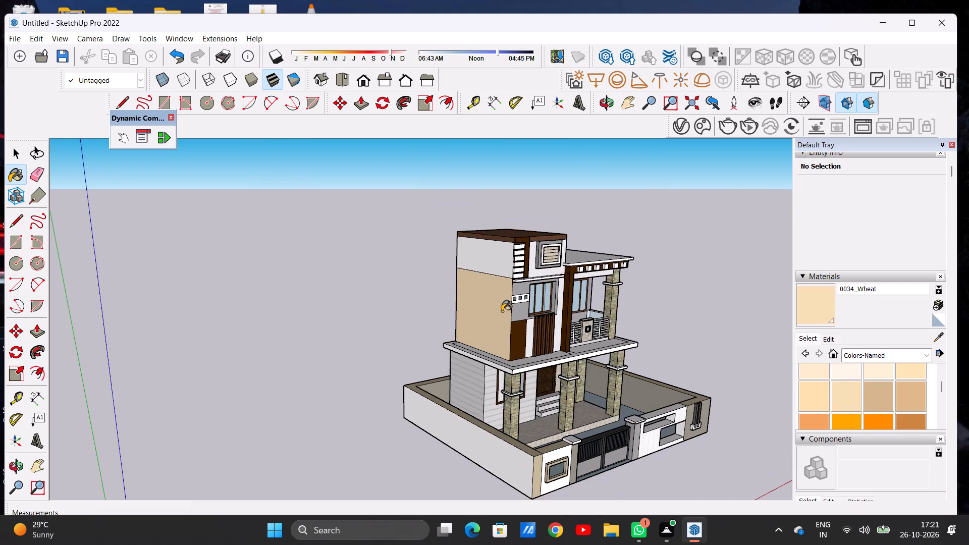
{"action": "scroll", "coordinate": [481, 260], "scroll_direction": "up", "scroll_amount": 5}
{"action": "left_click", "coordinate": [500, 251]}
Paint both faces of the rooftop block's opposite side wall, above the flat balcony roof, with 0034_Wheat.
{"action": "scroll", "coordinate": [495, 291], "scroll_direction": "down", "scroll_amount": 6}
{"action": "middle_click_drag", "start_coordinate": [575, 297], "coordinate": [461, 288]}
{"action": "middle_click_drag", "start_coordinate": [566, 292], "coordinate": [483, 264]}
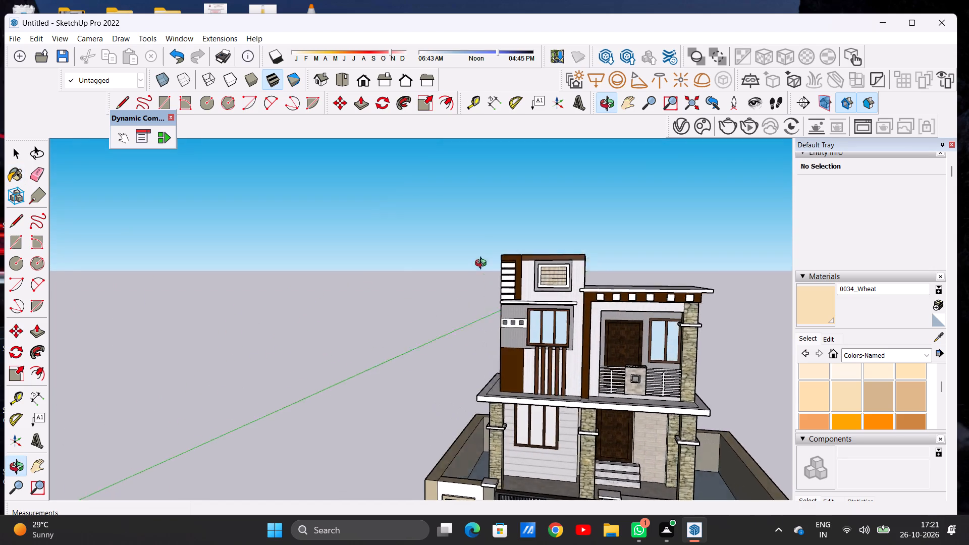
{"action": "middle_click_drag", "start_coordinate": [483, 264], "coordinate": [447, 266]}
{"action": "scroll", "coordinate": [459, 261], "scroll_direction": "down", "scroll_amount": 6}
{"action": "middle_click_drag", "start_coordinate": [591, 307], "coordinate": [418, 313]}
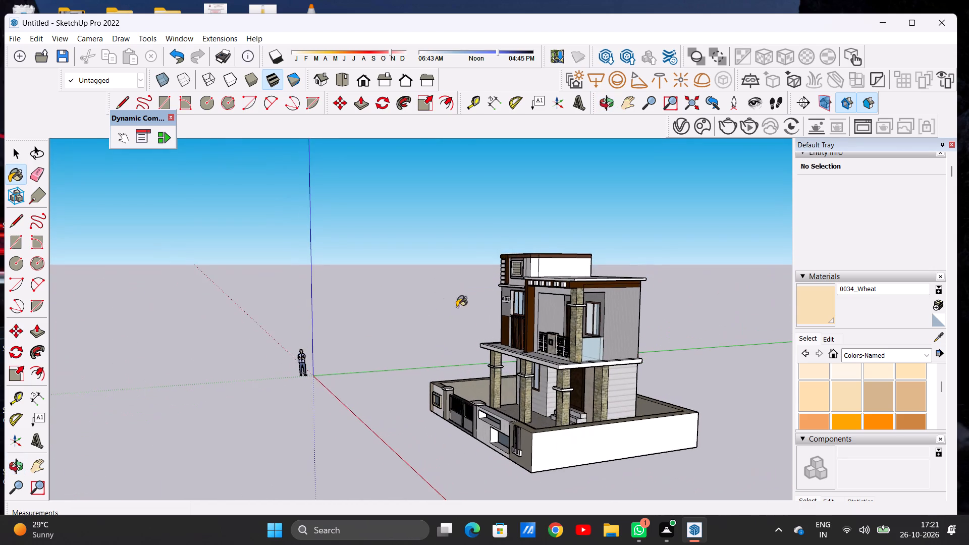
{"action": "scroll", "coordinate": [552, 274], "scroll_direction": "up", "scroll_amount": 5}
{"action": "scroll", "coordinate": [525, 266], "scroll_direction": "down", "scroll_amount": 1}
{"action": "scroll", "coordinate": [525, 266], "scroll_direction": "up", "scroll_amount": 11}
{"action": "left_click", "coordinate": [524, 266]}
{"action": "left_click", "coordinate": [561, 258]}
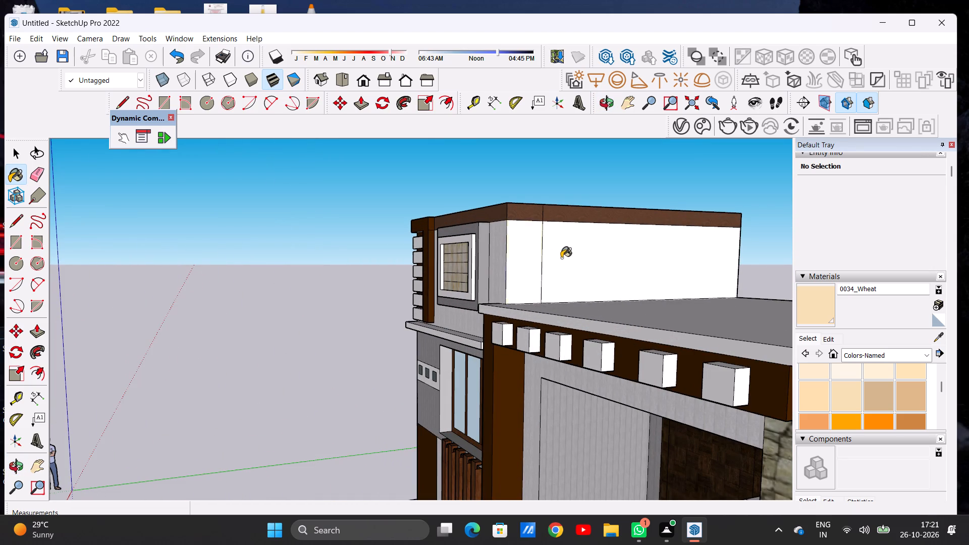
Paint the two upper-floor wall sections at the back of the house with 0034_Wheat.
{"action": "scroll", "coordinate": [548, 274], "scroll_direction": "down", "scroll_amount": 4}
{"action": "middle_click_drag", "start_coordinate": [510, 286], "coordinate": [636, 275]}
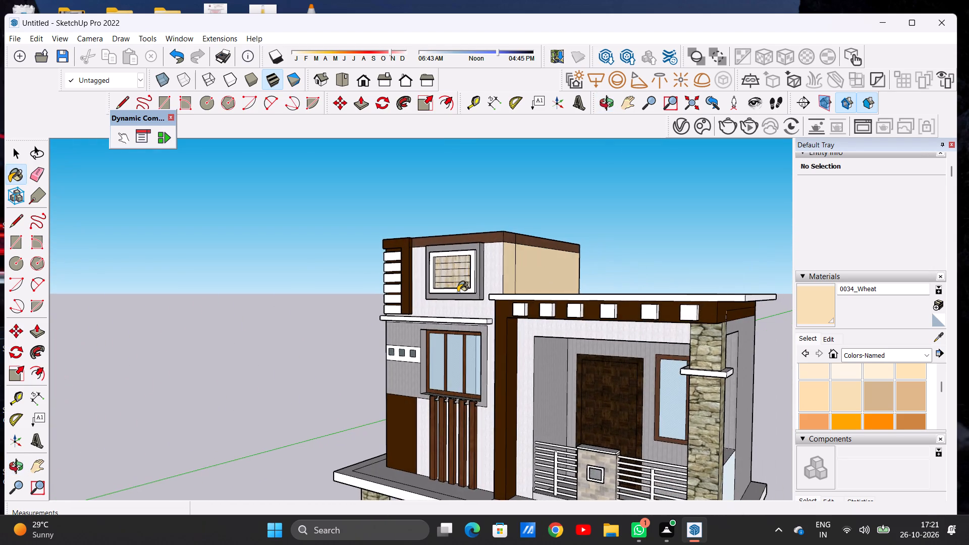
{"action": "middle_click_drag", "start_coordinate": [461, 293], "coordinate": [602, 273]}
{"action": "scroll", "coordinate": [599, 272], "scroll_direction": "down", "scroll_amount": 8}
{"action": "middle_click_drag", "start_coordinate": [520, 296], "coordinate": [664, 297]}
{"action": "scroll", "coordinate": [457, 317], "scroll_direction": "up", "scroll_amount": 4}
{"action": "middle_click_drag", "start_coordinate": [382, 328], "coordinate": [646, 301]}
{"action": "scroll", "coordinate": [538, 287], "scroll_direction": "down", "scroll_amount": 2}
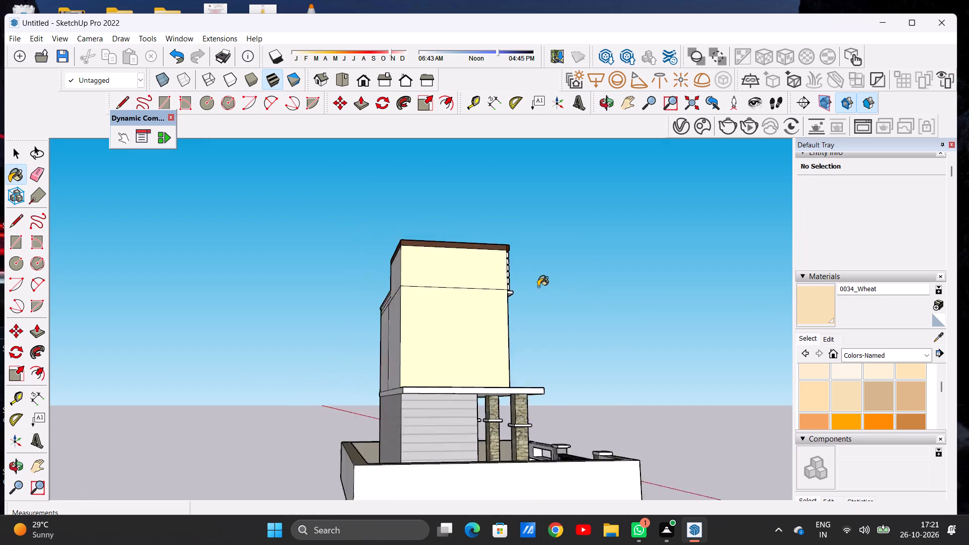
{"action": "scroll", "coordinate": [538, 287], "scroll_direction": "down", "scroll_amount": 4}
{"action": "middle_click_drag", "start_coordinate": [464, 318], "coordinate": [537, 385]}
{"action": "scroll", "coordinate": [415, 360], "scroll_direction": "up", "scroll_amount": 11}
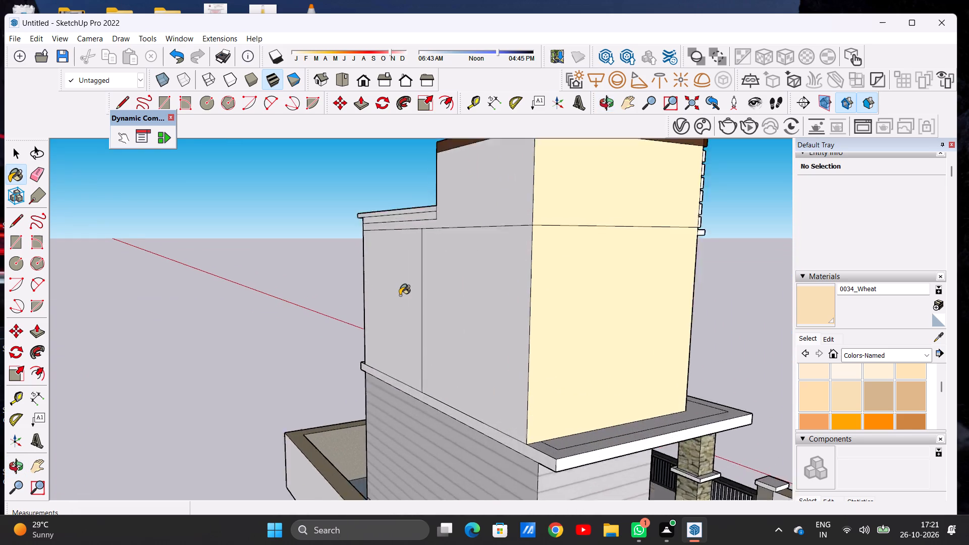
{"action": "scroll", "coordinate": [400, 295], "scroll_direction": "up", "scroll_amount": 3}
{"action": "left_click", "coordinate": [400, 295]}
{"action": "left_click", "coordinate": [493, 306]}
Paint the rooftop block's rear wall and the narrow strip beneath the adjoining roof slab with 0034_Wheat.
{"action": "scroll", "coordinate": [493, 306], "scroll_direction": "down", "scroll_amount": 17}
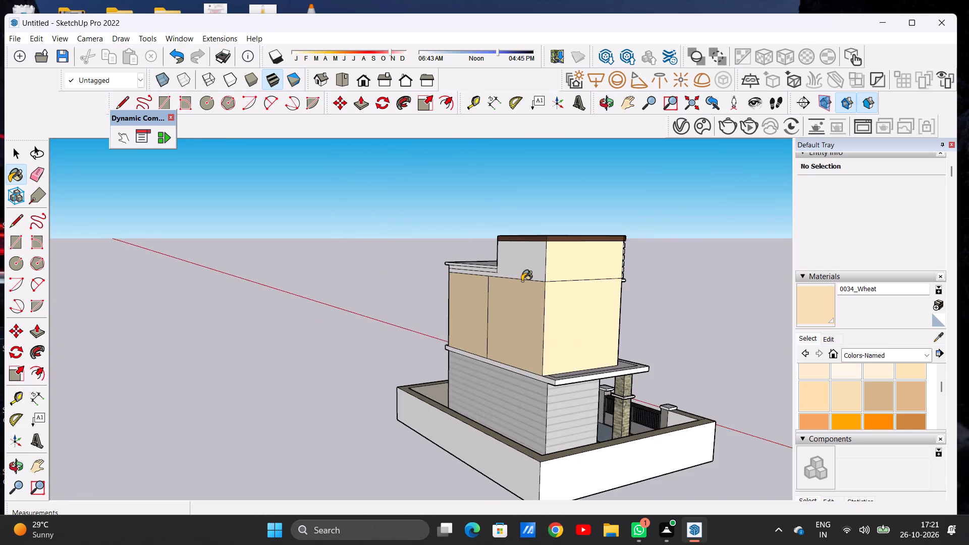
{"action": "scroll", "coordinate": [523, 280], "scroll_direction": "down", "scroll_amount": 1}
{"action": "scroll", "coordinate": [523, 280], "scroll_direction": "up", "scroll_amount": 5}
{"action": "left_click", "coordinate": [525, 270]}
{"action": "scroll", "coordinate": [471, 274], "scroll_direction": "up", "scroll_amount": 15}
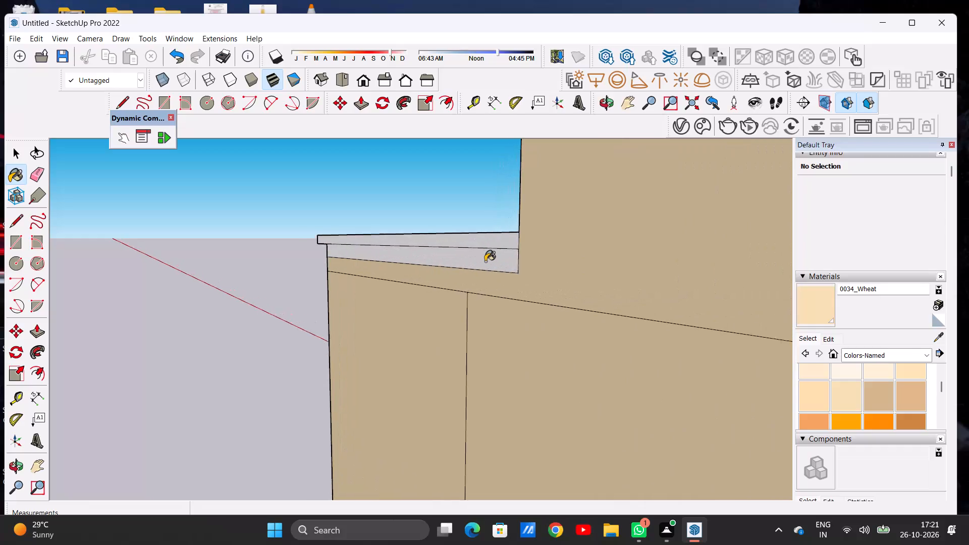
{"action": "scroll", "coordinate": [486, 261], "scroll_direction": "down", "scroll_amount": 1}
{"action": "scroll", "coordinate": [485, 261], "scroll_direction": "up", "scroll_amount": 4}
{"action": "left_click", "coordinate": [493, 258]}
{"action": "scroll", "coordinate": [543, 269], "scroll_direction": "down", "scroll_amount": 11}
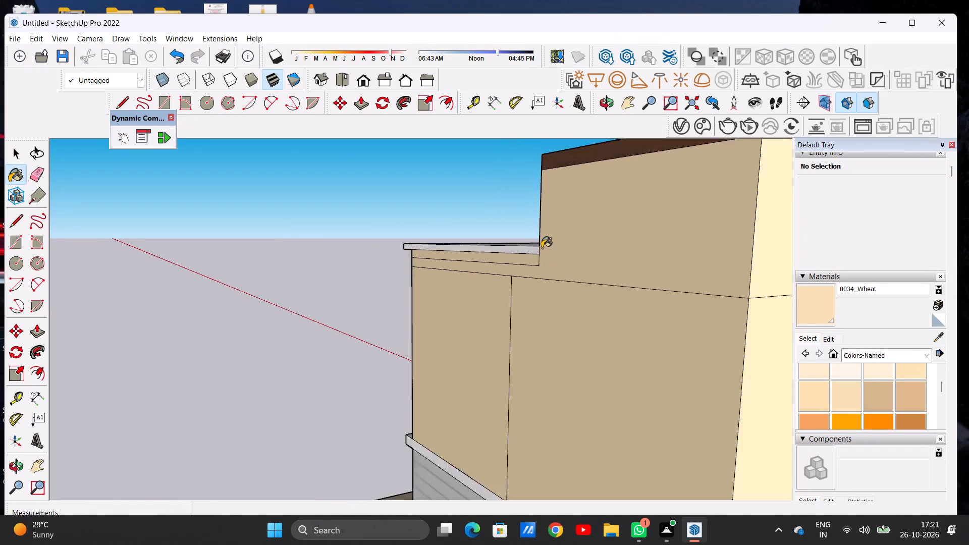
Examine the floor slab edge between the upper-floor walls and the ground-floor cladding at the back.
{"action": "scroll", "coordinate": [542, 248], "scroll_direction": "down", "scroll_amount": 15}
{"action": "scroll", "coordinate": [555, 334], "scroll_direction": "up", "scroll_amount": 6}
{"action": "scroll", "coordinate": [595, 362], "scroll_direction": "up", "scroll_amount": 11}
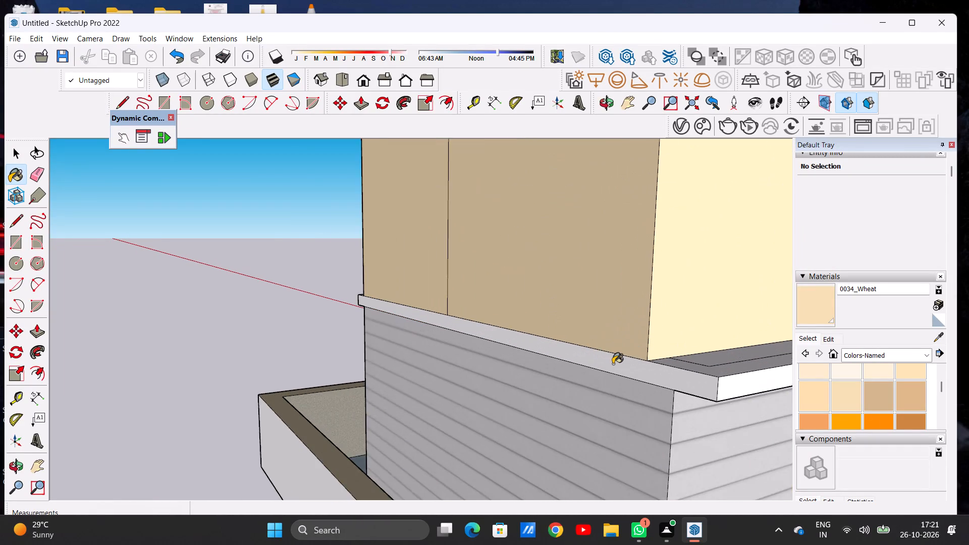
{"action": "scroll", "coordinate": [613, 364], "scroll_direction": "up", "scroll_amount": 5}
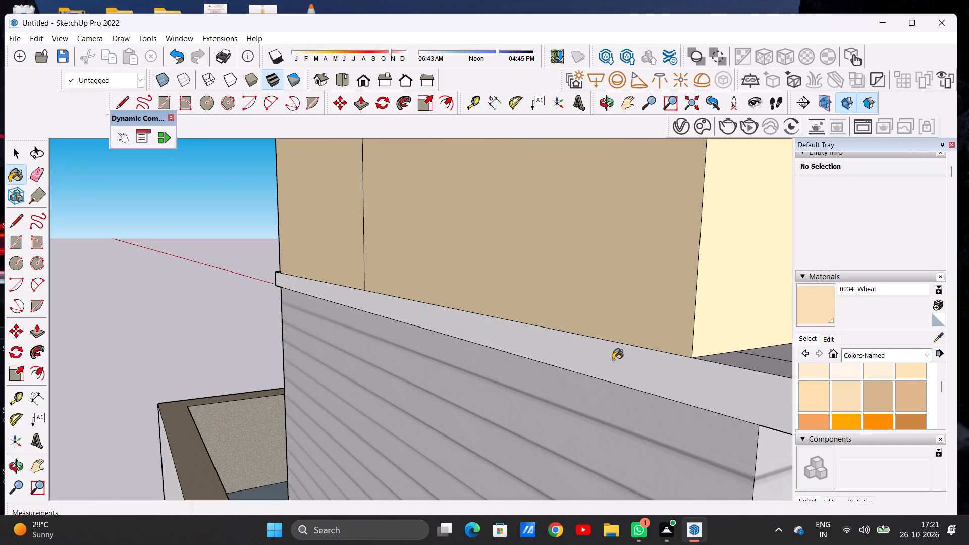
{"action": "scroll", "coordinate": [580, 334], "scroll_direction": "down", "scroll_amount": 17}
{"action": "scroll", "coordinate": [582, 329], "scroll_direction": "up", "scroll_amount": 2}
{"action": "scroll", "coordinate": [582, 329], "scroll_direction": "down", "scroll_amount": 7}
{"action": "scroll", "coordinate": [582, 329], "scroll_direction": "up", "scroll_amount": 1}
{"action": "scroll", "coordinate": [582, 329], "scroll_direction": "down", "scroll_amount": 7}
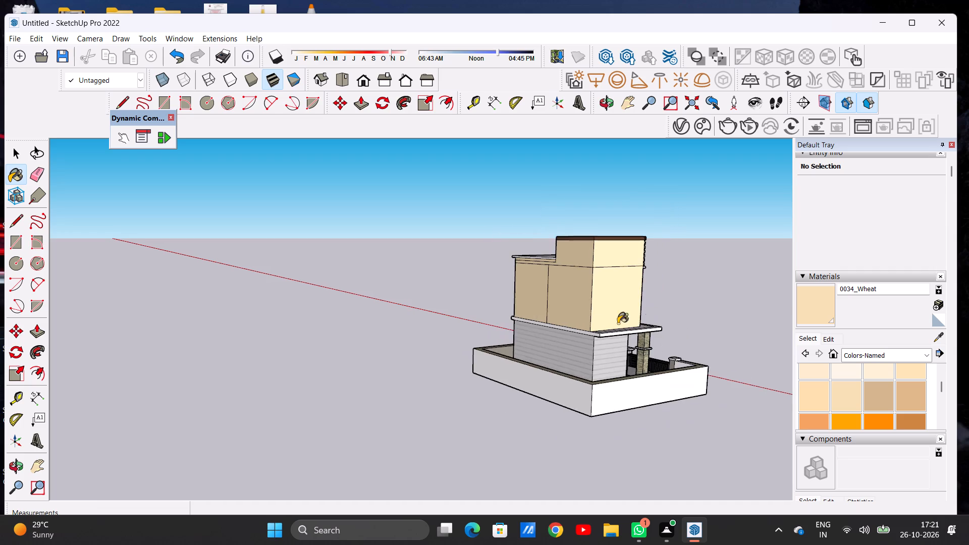
Examine the house's front facade, from the rooftop block and floor slab to the balcony, columns and boundary wall.
{"action": "middle_click_drag", "start_coordinate": [669, 319], "coordinate": [457, 319]}
{"action": "middle_click_drag", "start_coordinate": [601, 323], "coordinate": [352, 296]}
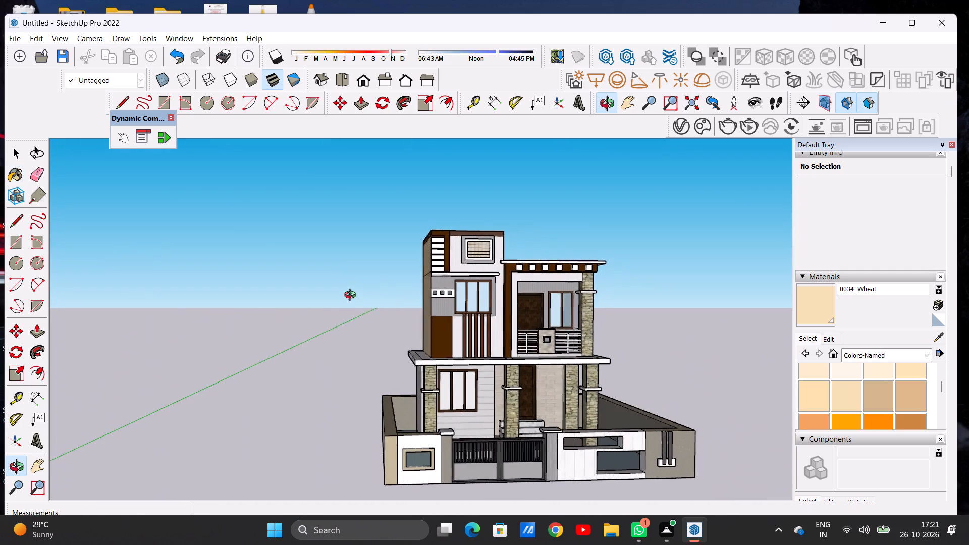
{"action": "middle_click_drag", "start_coordinate": [352, 296], "coordinate": [325, 299]}
{"action": "scroll", "coordinate": [343, 294], "scroll_direction": "down", "scroll_amount": 4}
{"action": "scroll", "coordinate": [388, 329], "scroll_direction": "down", "scroll_amount": 1}
{"action": "scroll", "coordinate": [389, 329], "scroll_direction": "up", "scroll_amount": 5}
{"action": "scroll", "coordinate": [389, 329], "scroll_direction": "down", "scroll_amount": 1}
{"action": "scroll", "coordinate": [402, 346], "scroll_direction": "up", "scroll_amount": 5}
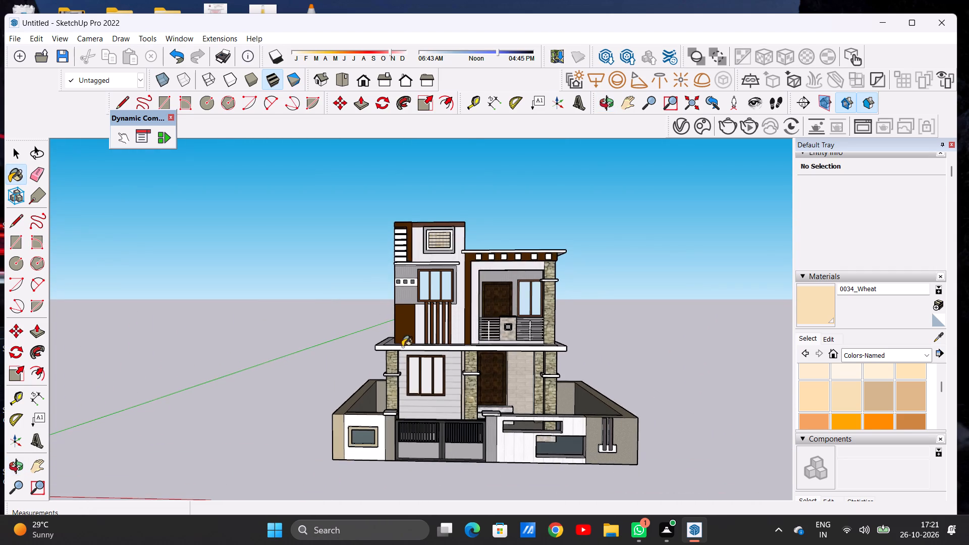
{"action": "scroll", "coordinate": [403, 350], "scroll_direction": "up", "scroll_amount": 12}
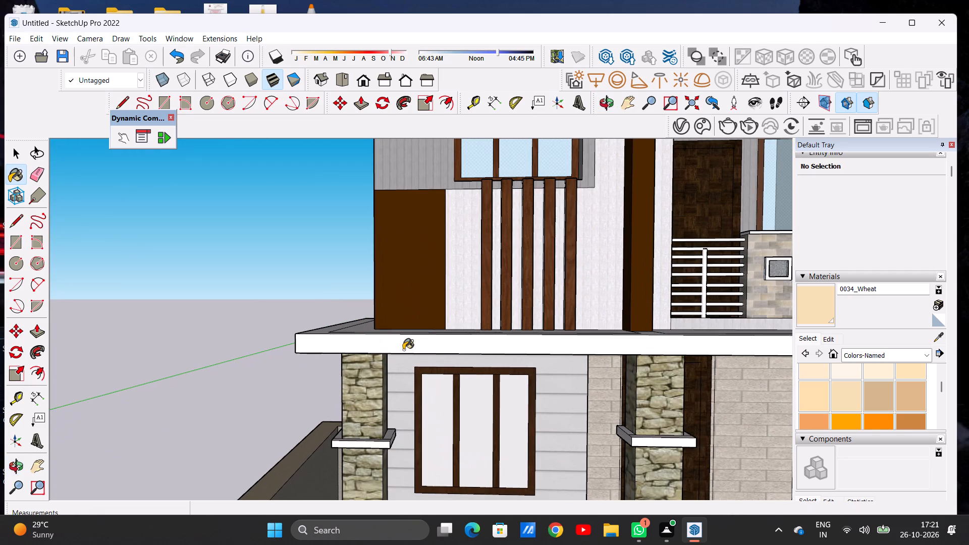
{"action": "scroll", "coordinate": [434, 347], "scroll_direction": "down", "scroll_amount": 13}
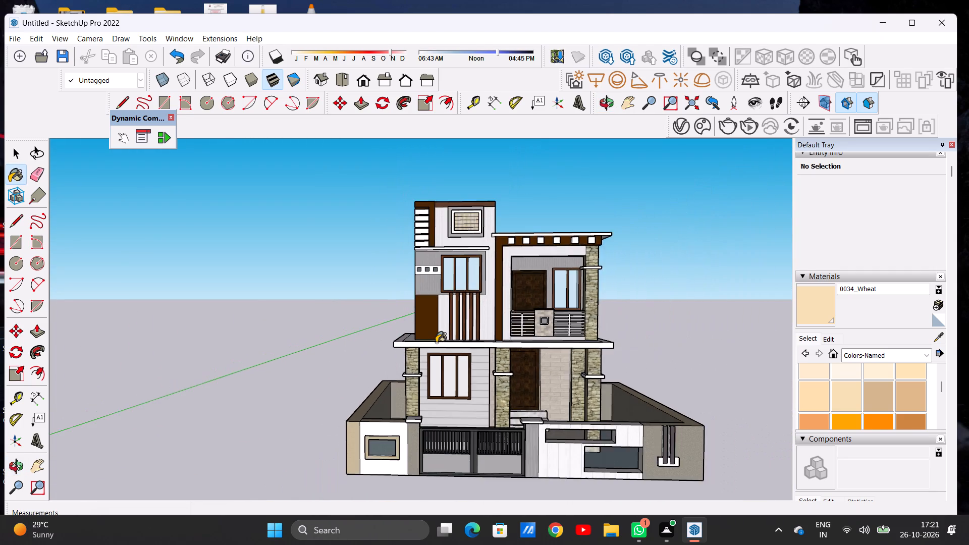
{"action": "scroll", "coordinate": [436, 343], "scroll_direction": "down", "scroll_amount": 3}
{"action": "scroll", "coordinate": [475, 227], "scroll_direction": "up", "scroll_amount": 9}
{"action": "scroll", "coordinate": [477, 302], "scroll_direction": "up", "scroll_amount": 7}
{"action": "middle_click_drag", "start_coordinate": [562, 270], "coordinate": [537, 288]}
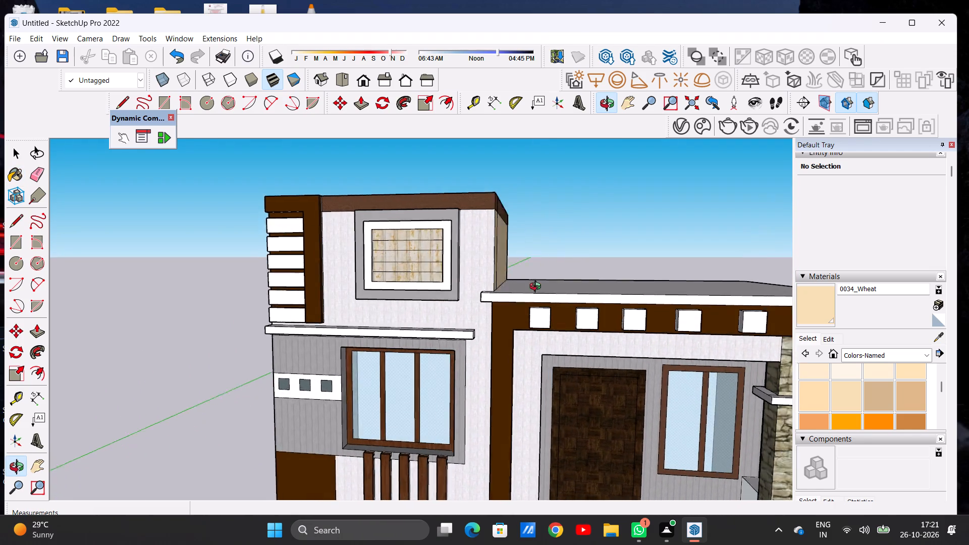
{"action": "middle_click_drag", "start_coordinate": [537, 288], "coordinate": [544, 286]}
{"action": "scroll", "coordinate": [495, 279], "scroll_direction": "down", "scroll_amount": 5}
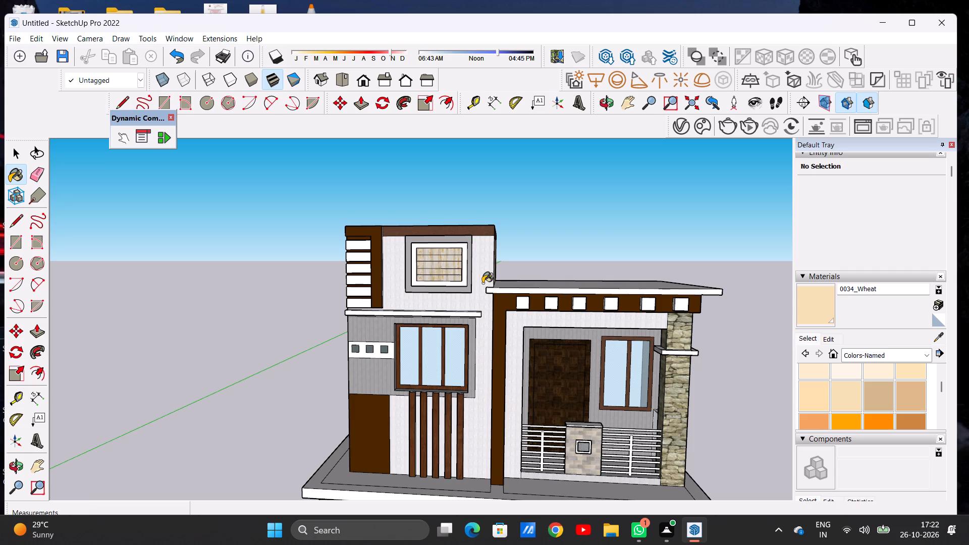
{"action": "scroll", "coordinate": [456, 278], "scroll_direction": "down", "scroll_amount": 11}
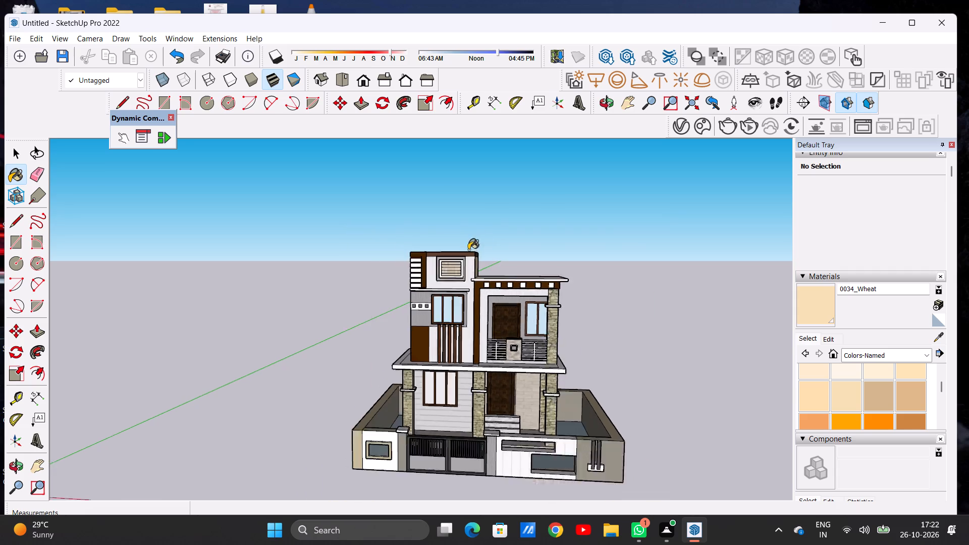
{"action": "scroll", "coordinate": [468, 250], "scroll_direction": "down", "scroll_amount": 3}
{"action": "scroll", "coordinate": [496, 349], "scroll_direction": "down", "scroll_amount": 1}
{"action": "scroll", "coordinate": [496, 350], "scroll_direction": "up", "scroll_amount": 10}
{"action": "scroll", "coordinate": [496, 351], "scroll_direction": "down", "scroll_amount": 1}
{"action": "scroll", "coordinate": [496, 351], "scroll_direction": "up", "scroll_amount": 3}
{"action": "middle_click_drag", "start_coordinate": [611, 257], "coordinate": [601, 258]}
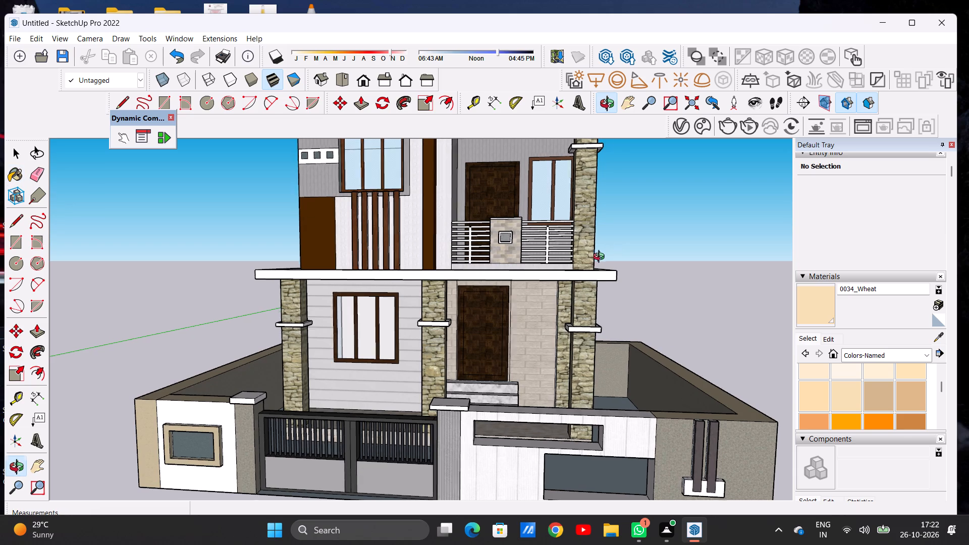
{"action": "middle_click_drag", "start_coordinate": [601, 258], "coordinate": [573, 271]}
{"action": "scroll", "coordinate": [570, 267], "scroll_direction": "down", "scroll_amount": 7}
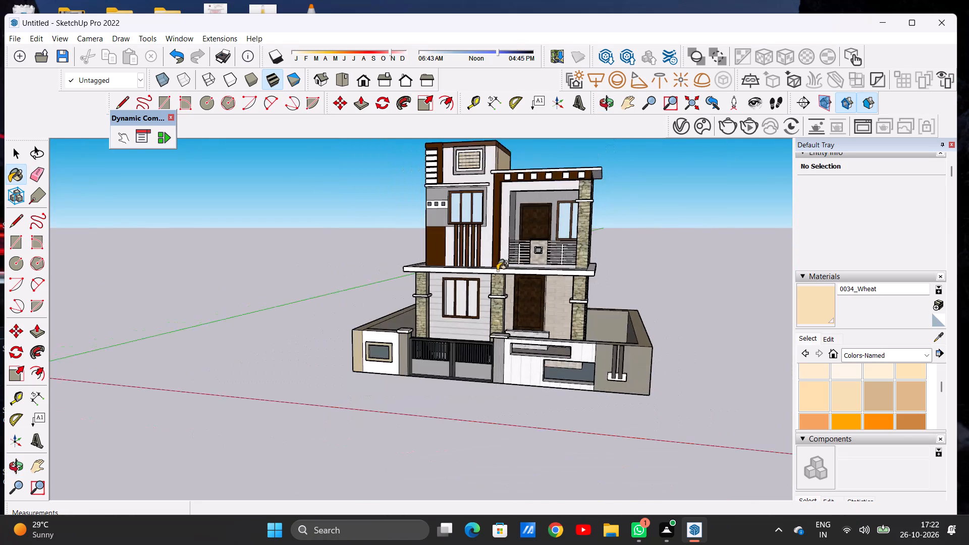
{"action": "middle_click_drag", "start_coordinate": [450, 274], "coordinate": [467, 275]}
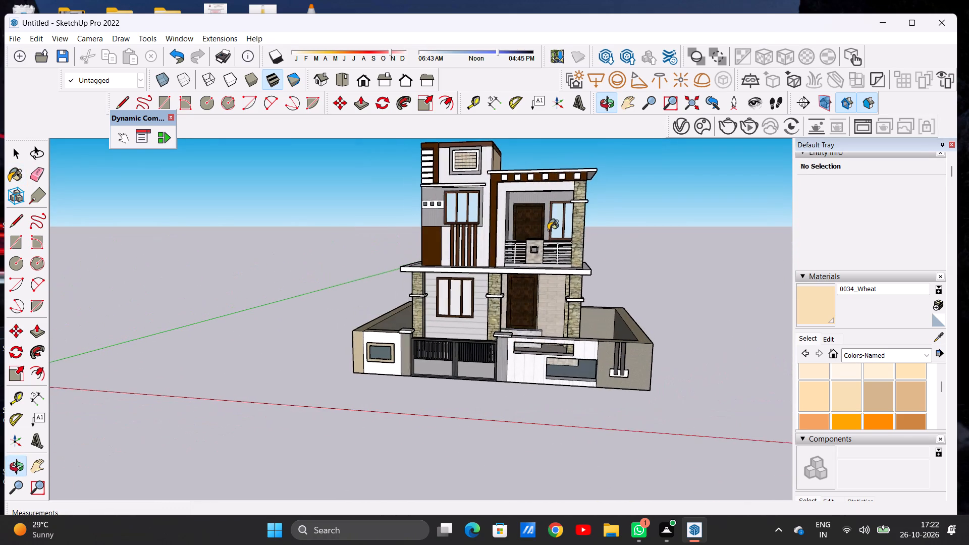
Examine the house's side walls and front facade, from the rooftop block to the upper-floor balcony.
{"action": "scroll", "coordinate": [548, 230], "scroll_direction": "up", "scroll_amount": 5}
{"action": "middle_click_drag", "start_coordinate": [646, 161], "coordinate": [487, 182]}
{"action": "scroll", "coordinate": [487, 182], "scroll_direction": "up", "scroll_amount": 1}
{"action": "scroll", "coordinate": [486, 183], "scroll_direction": "down", "scroll_amount": 13}
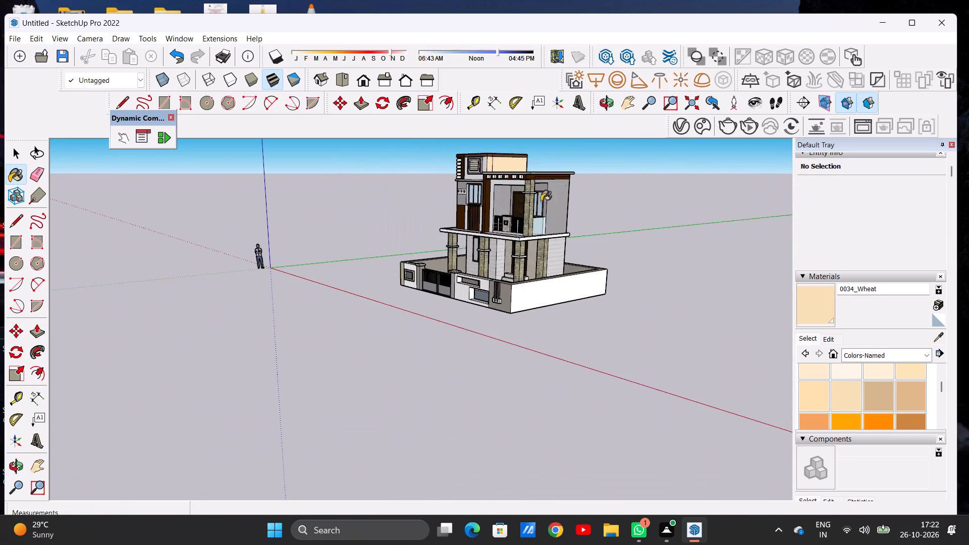
{"action": "middle_click_drag", "start_coordinate": [589, 196], "coordinate": [568, 195]}
{"action": "scroll", "coordinate": [564, 194], "scroll_direction": "up", "scroll_amount": 1}
{"action": "scroll", "coordinate": [517, 208], "scroll_direction": "down", "scroll_amount": 4}
{"action": "middle_click_drag", "start_coordinate": [458, 215], "coordinate": [655, 202]}
{"action": "scroll", "coordinate": [458, 191], "scroll_direction": "up", "scroll_amount": 6}
{"action": "scroll", "coordinate": [458, 191], "scroll_direction": "down", "scroll_amount": 1}
{"action": "scroll", "coordinate": [438, 181], "scroll_direction": "up", "scroll_amount": 10}
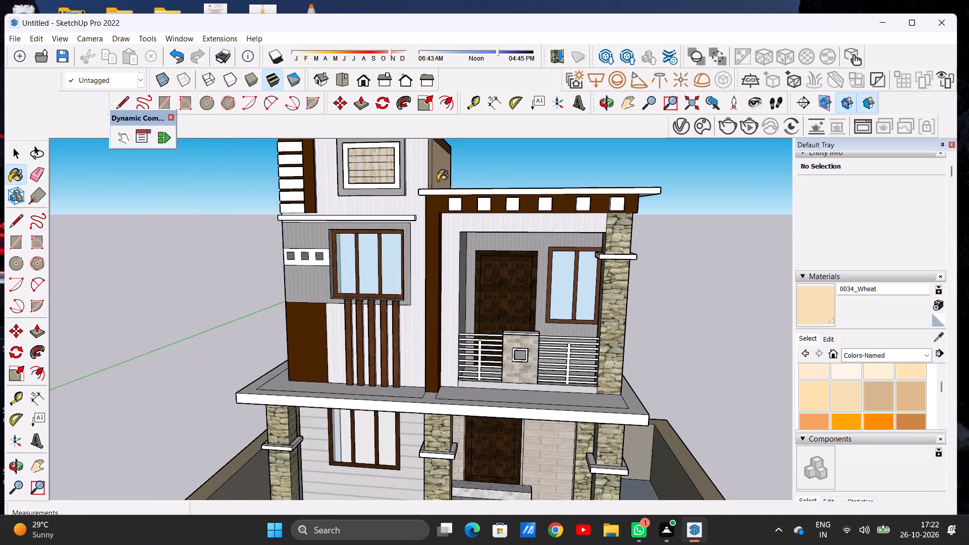
{"action": "key", "text": "space"}
{"action": "scroll", "coordinate": [438, 181], "scroll_direction": "down", "scroll_amount": 7}
{"action": "scroll", "coordinate": [387, 210], "scroll_direction": "up", "scroll_amount": 1}
{"action": "scroll", "coordinate": [387, 212], "scroll_direction": "down", "scroll_amount": 1}
{"action": "scroll", "coordinate": [387, 216], "scroll_direction": "up", "scroll_amount": 8}
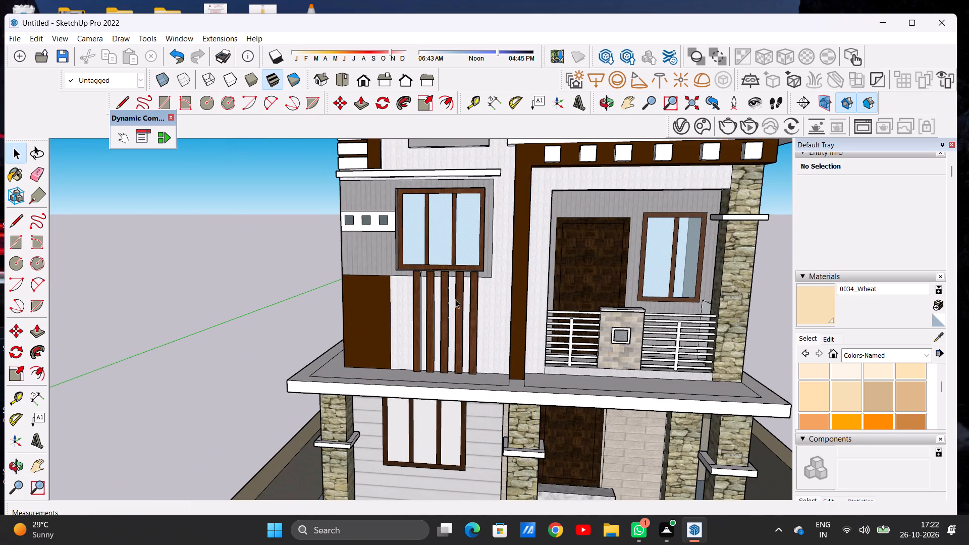
Paint the top rails of the balcony railing on both sides of the stone-clad panel with 0133_Gray from Colors-Named.
{"action": "scroll", "coordinate": [456, 303], "scroll_direction": "down", "scroll_amount": 4}
{"action": "scroll", "coordinate": [578, 330], "scroll_direction": "up", "scroll_amount": 13}
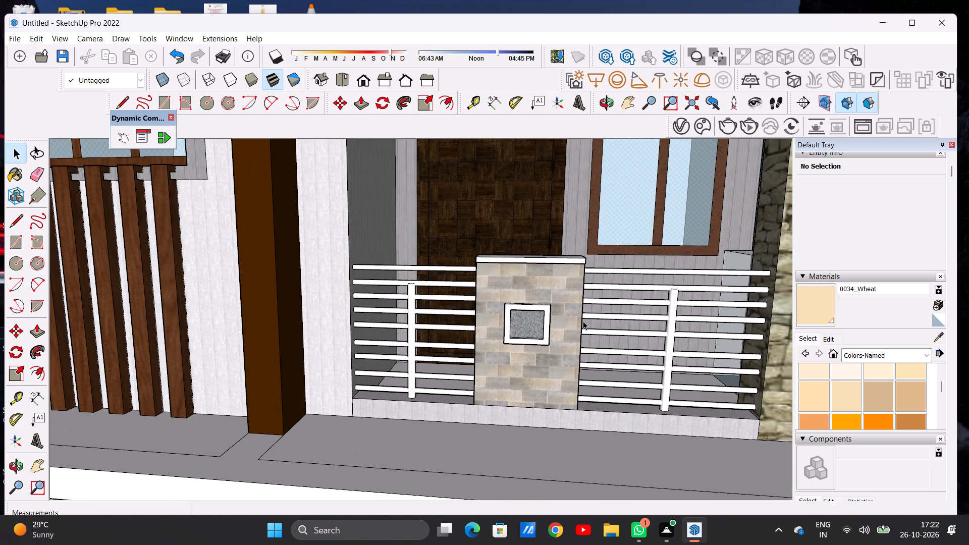
{"action": "scroll", "coordinate": [521, 324], "scroll_direction": "down", "scroll_amount": 9}
{"action": "scroll", "coordinate": [612, 313], "scroll_direction": "up", "scroll_amount": 12}
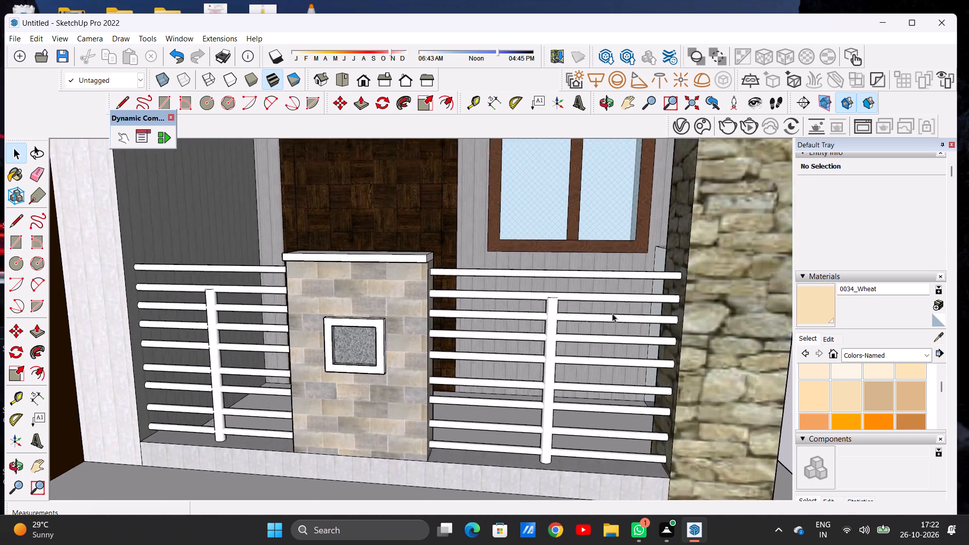
{"action": "scroll", "coordinate": [612, 313], "scroll_direction": "up", "scroll_amount": 3}
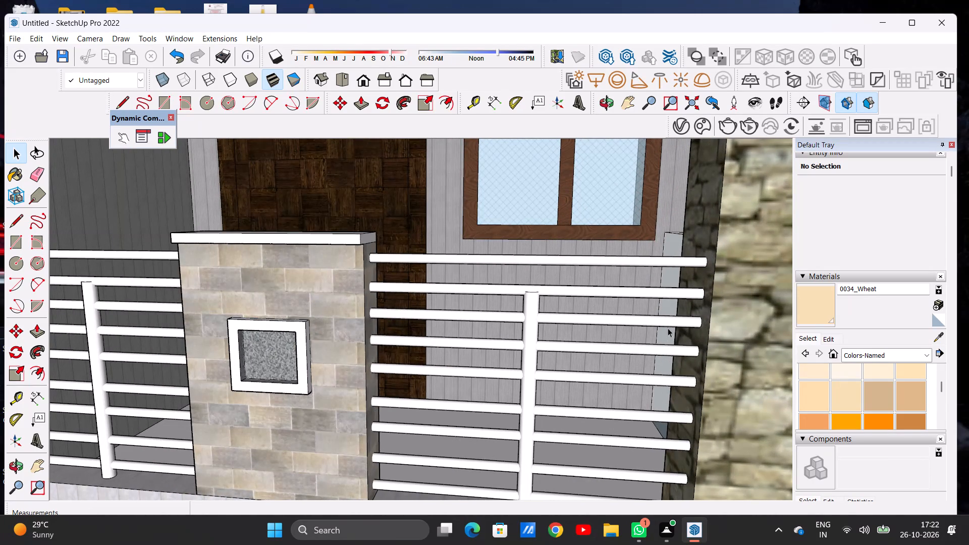
{"action": "left_click", "coordinate": [855, 360]}
{"action": "scroll", "coordinate": [829, 391], "scroll_direction": "down", "scroll_amount": 3}
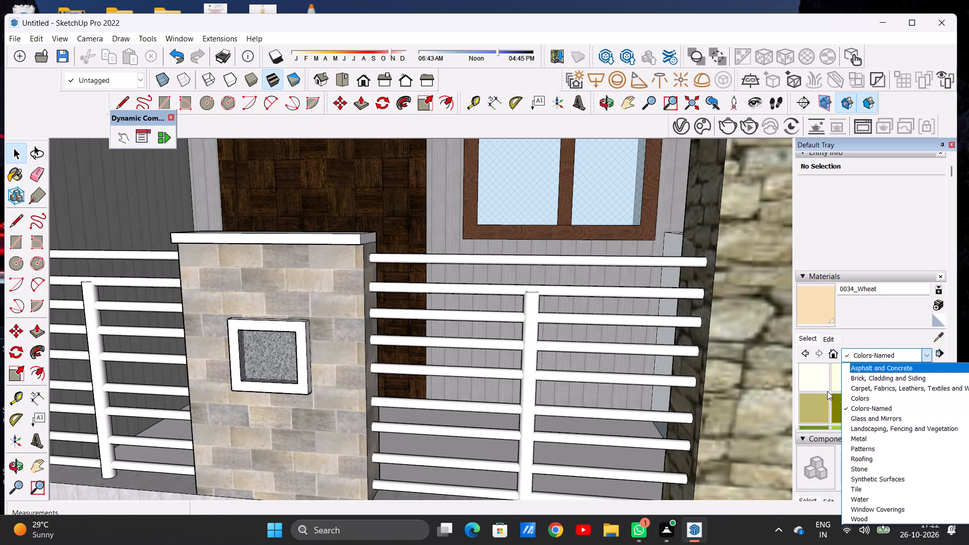
{"action": "scroll", "coordinate": [827, 391], "scroll_direction": "down", "scroll_amount": 2}
{"action": "left_click", "coordinate": [807, 399]}
{"action": "scroll", "coordinate": [827, 394], "scroll_direction": "down", "scroll_amount": 2}
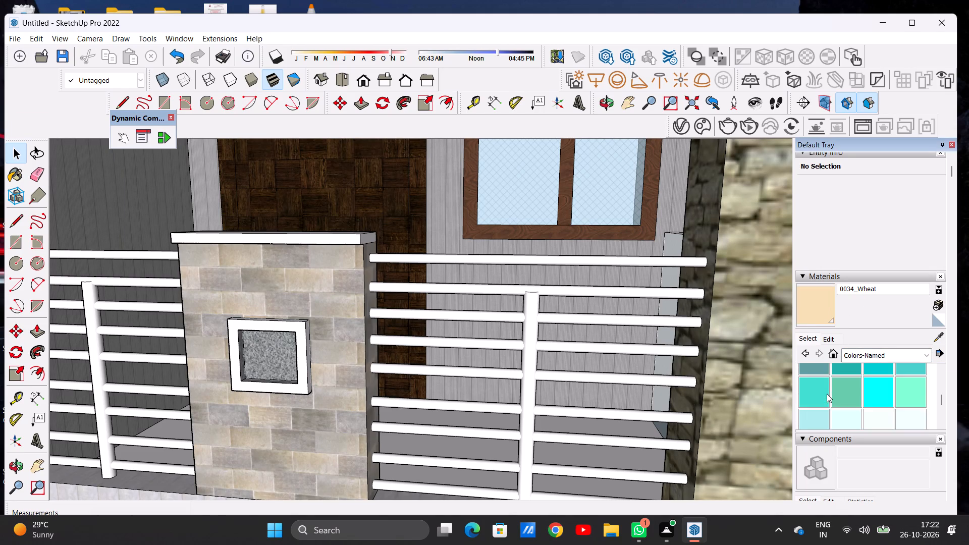
{"action": "scroll", "coordinate": [827, 394], "scroll_direction": "down", "scroll_amount": 9}
{"action": "scroll", "coordinate": [829, 393], "scroll_direction": "up", "scroll_amount": 2}
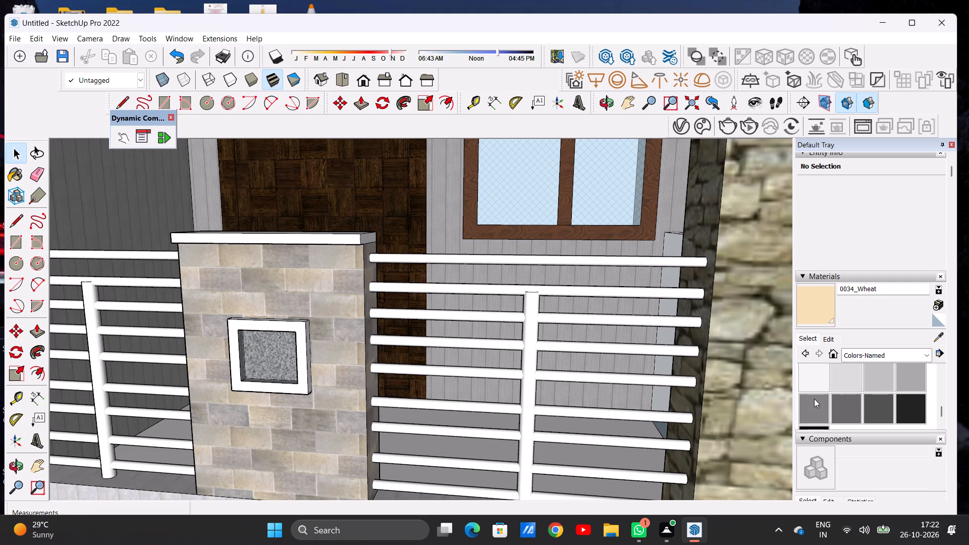
{"action": "left_click", "coordinate": [811, 401]}
{"action": "scroll", "coordinate": [581, 282], "scroll_direction": "down", "scroll_amount": 1}
{"action": "scroll", "coordinate": [579, 280], "scroll_direction": "up", "scroll_amount": 3}
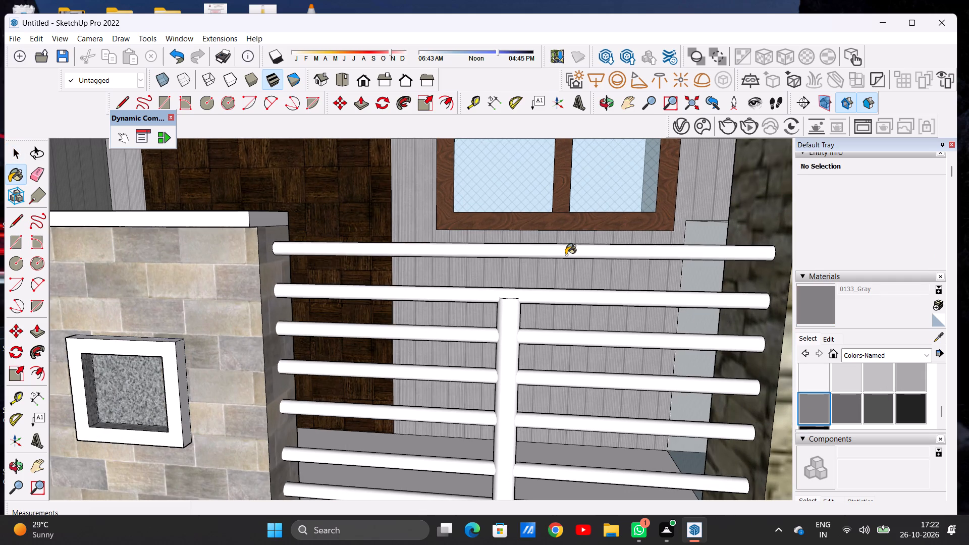
{"action": "left_click", "coordinate": [566, 255]}
{"action": "scroll", "coordinate": [633, 260], "scroll_direction": "down", "scroll_amount": 10}
{"action": "scroll", "coordinate": [412, 263], "scroll_direction": "up", "scroll_amount": 5}
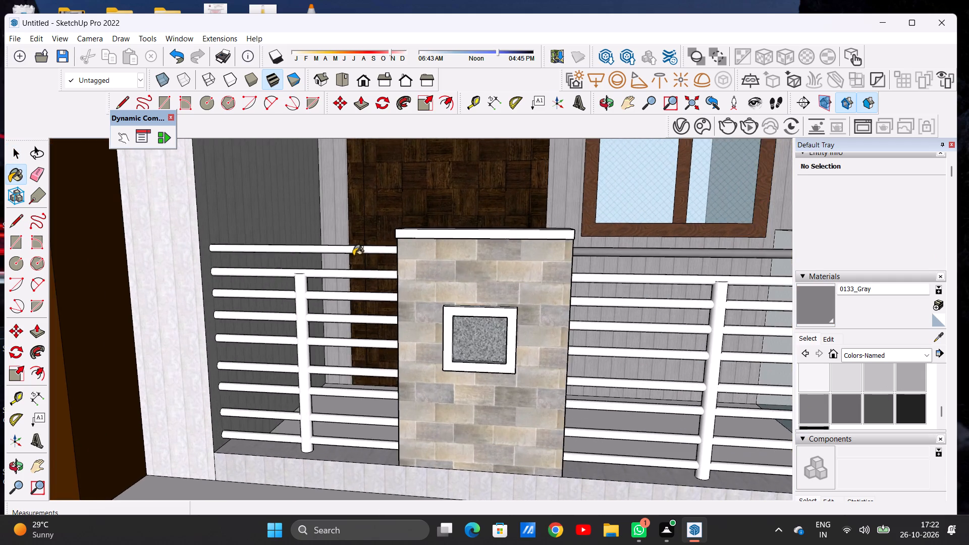
{"action": "scroll", "coordinate": [353, 255], "scroll_direction": "up", "scroll_amount": 2}
{"action": "scroll", "coordinate": [354, 252], "scroll_direction": "down", "scroll_amount": 1}
{"action": "scroll", "coordinate": [354, 251], "scroll_direction": "up", "scroll_amount": 3}
{"action": "left_click", "coordinate": [363, 241]}
{"action": "scroll", "coordinate": [435, 254], "scroll_direction": "down", "scroll_amount": 10}
{"action": "scroll", "coordinate": [472, 242], "scroll_direction": "up", "scroll_amount": 2}
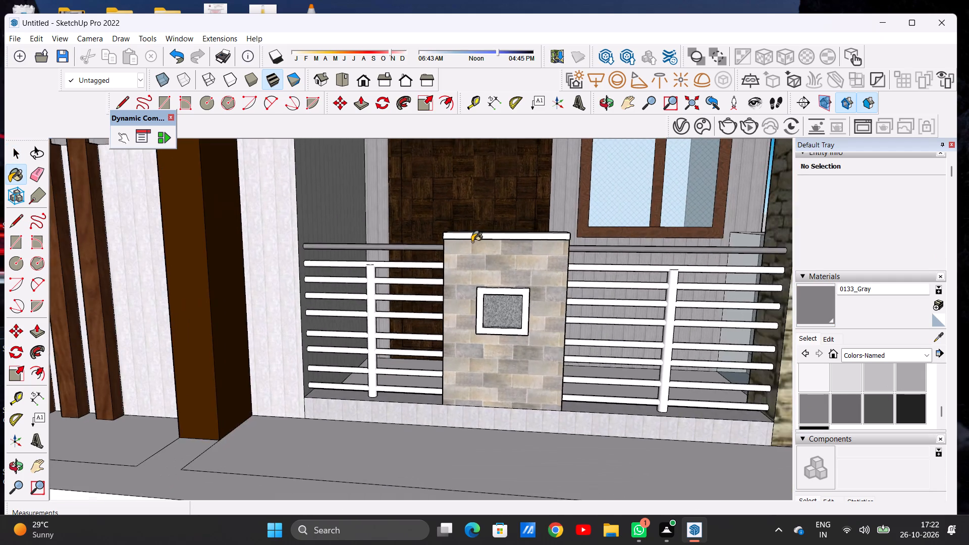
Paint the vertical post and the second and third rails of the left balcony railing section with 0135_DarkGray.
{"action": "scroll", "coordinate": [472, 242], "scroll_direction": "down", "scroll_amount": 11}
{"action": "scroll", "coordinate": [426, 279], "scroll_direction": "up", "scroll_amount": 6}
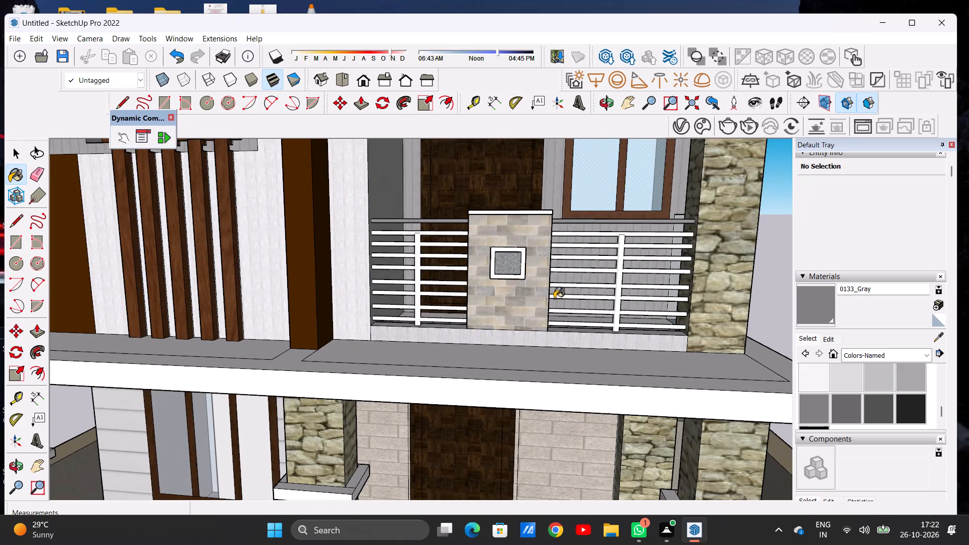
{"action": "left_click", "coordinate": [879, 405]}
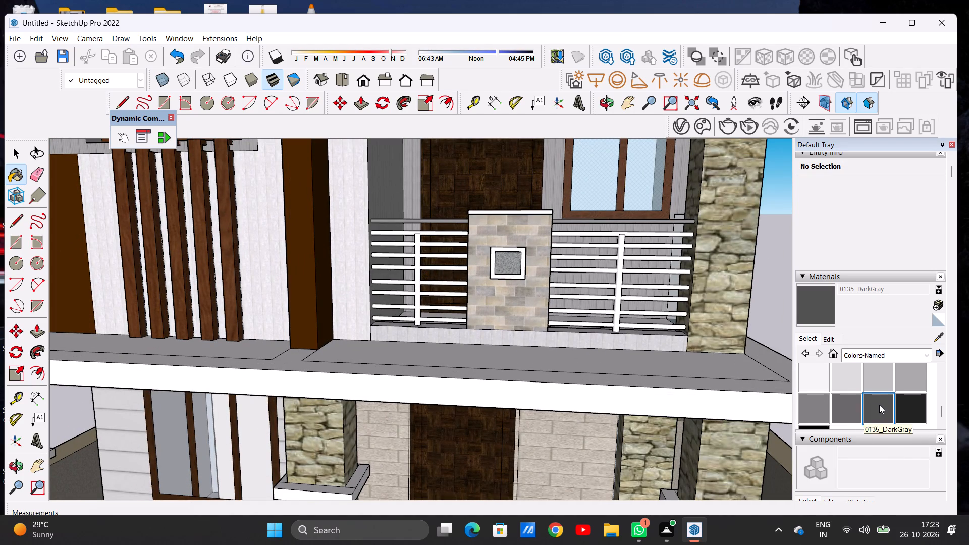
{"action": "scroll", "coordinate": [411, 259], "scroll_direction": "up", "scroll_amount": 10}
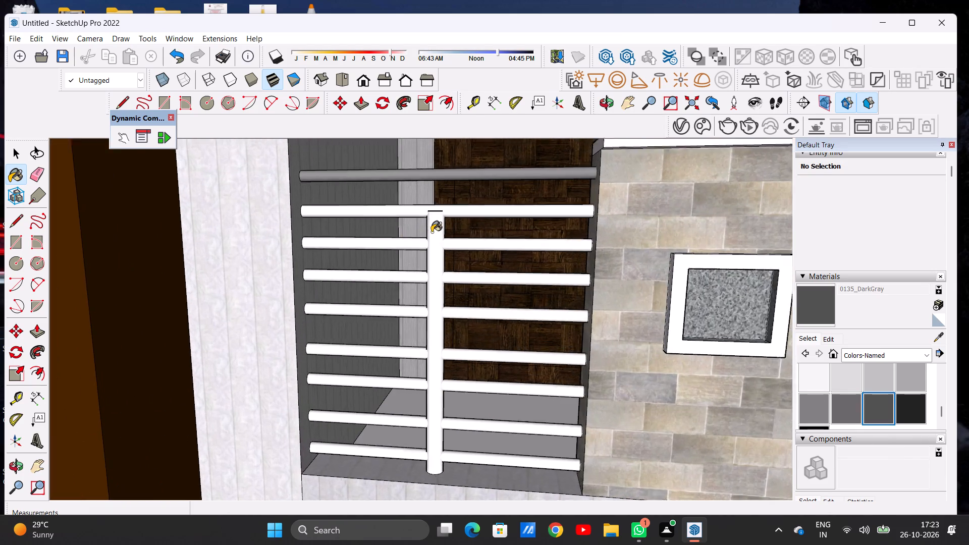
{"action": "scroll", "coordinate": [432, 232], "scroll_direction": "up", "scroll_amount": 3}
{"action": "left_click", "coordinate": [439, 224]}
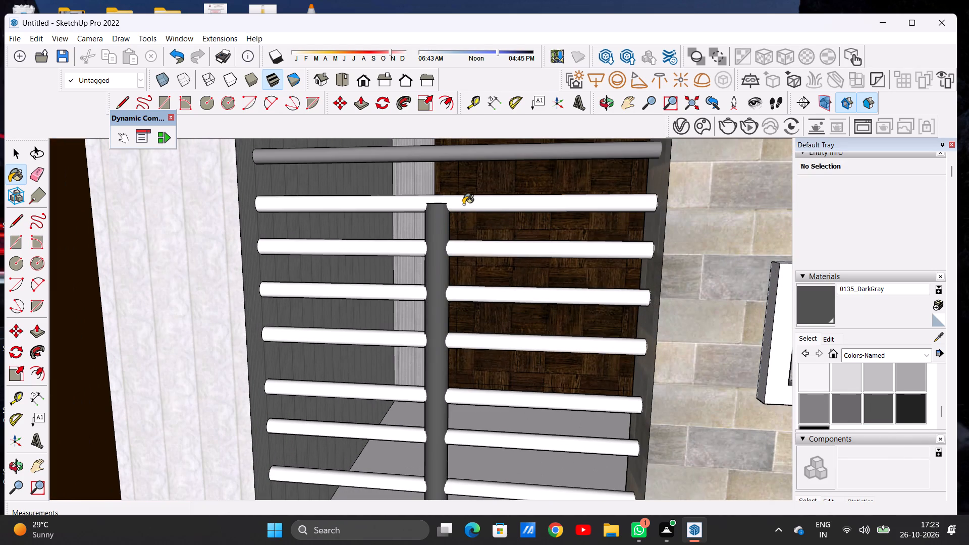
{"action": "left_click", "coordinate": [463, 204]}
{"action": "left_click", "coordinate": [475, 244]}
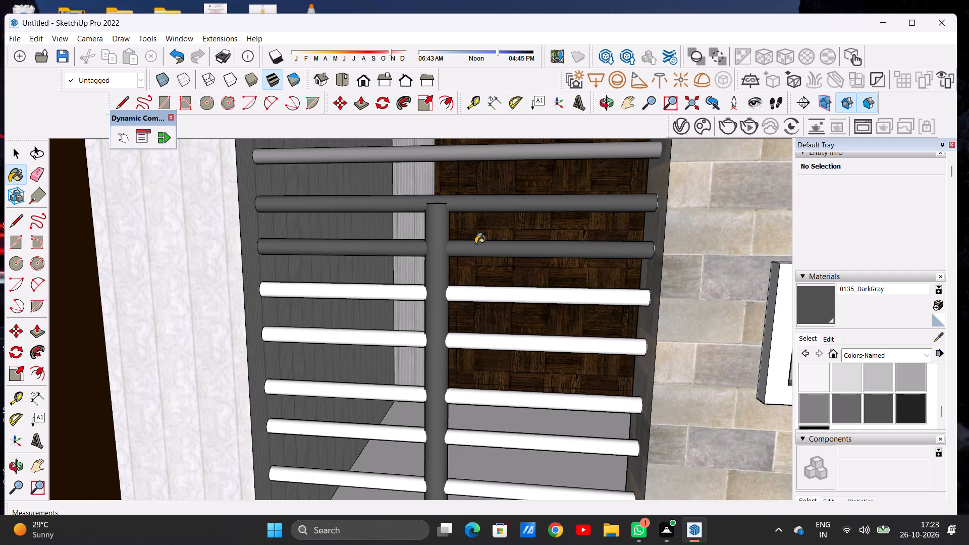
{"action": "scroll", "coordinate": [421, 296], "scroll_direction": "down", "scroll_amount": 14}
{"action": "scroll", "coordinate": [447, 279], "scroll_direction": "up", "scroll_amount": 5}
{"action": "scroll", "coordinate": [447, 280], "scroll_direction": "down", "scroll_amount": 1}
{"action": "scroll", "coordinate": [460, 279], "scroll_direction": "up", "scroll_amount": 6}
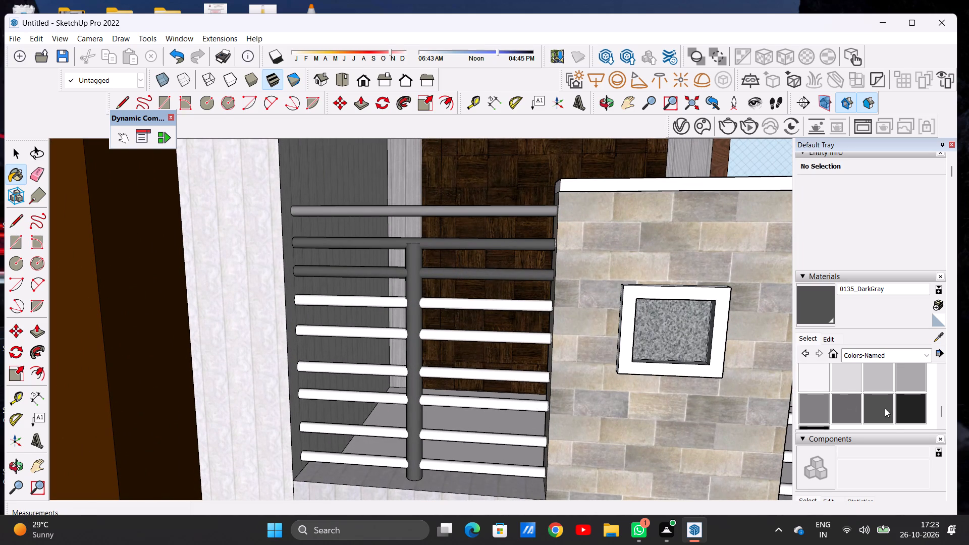
Paint the vertical posts of both balcony railing sections with 0136_Charcoal.
{"action": "left_click", "coordinate": [904, 408]}
{"action": "scroll", "coordinate": [430, 349], "scroll_direction": "up", "scroll_amount": 5}
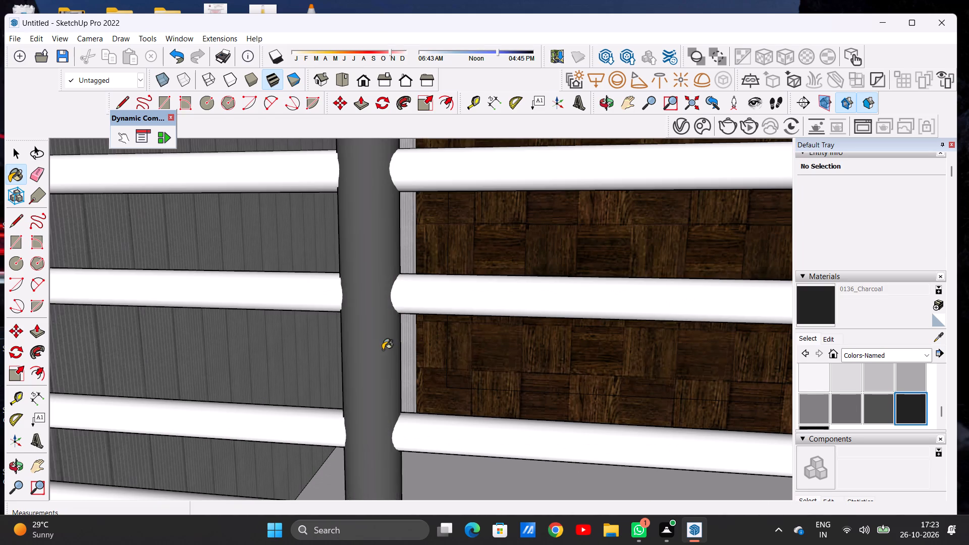
{"action": "left_click", "coordinate": [377, 352]}
{"action": "scroll", "coordinate": [429, 336], "scroll_direction": "down", "scroll_amount": 9}
{"action": "scroll", "coordinate": [437, 329], "scroll_direction": "up", "scroll_amount": 1}
{"action": "scroll", "coordinate": [437, 329], "scroll_direction": "down", "scroll_amount": 3}
{"action": "scroll", "coordinate": [728, 336], "scroll_direction": "up", "scroll_amount": 4}
{"action": "left_click", "coordinate": [721, 326]}
{"action": "scroll", "coordinate": [622, 324], "scroll_direction": "down", "scroll_amount": 7}
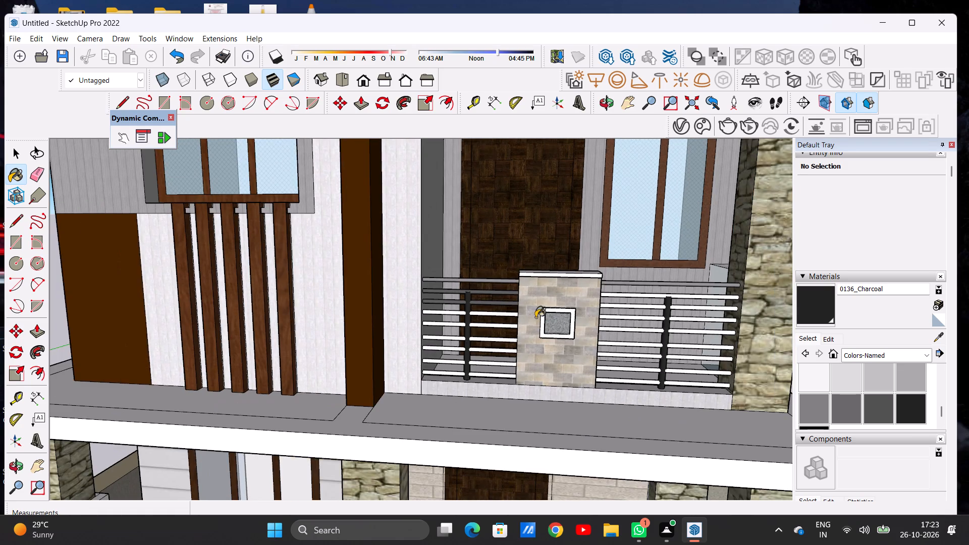
Paint the top three horizontal rails of the left balcony railing section with 0133_Gray.
{"action": "scroll", "coordinate": [528, 313], "scroll_direction": "down", "scroll_amount": 1}
{"action": "scroll", "coordinate": [527, 313], "scroll_direction": "up", "scroll_amount": 16}
{"action": "scroll", "coordinate": [509, 289], "scroll_direction": "down", "scroll_amount": 6}
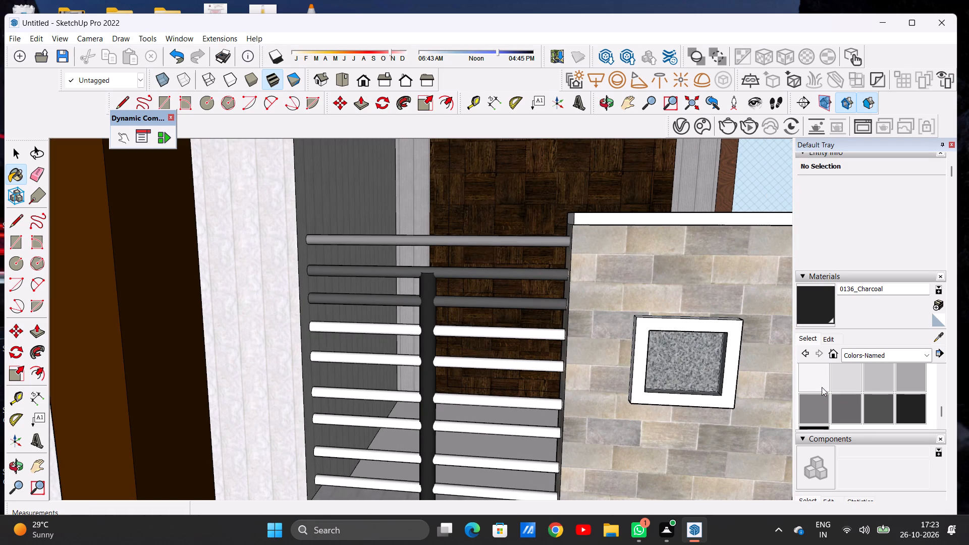
{"action": "left_click", "coordinate": [820, 406]}
{"action": "scroll", "coordinate": [502, 271], "scroll_direction": "up", "scroll_amount": 5}
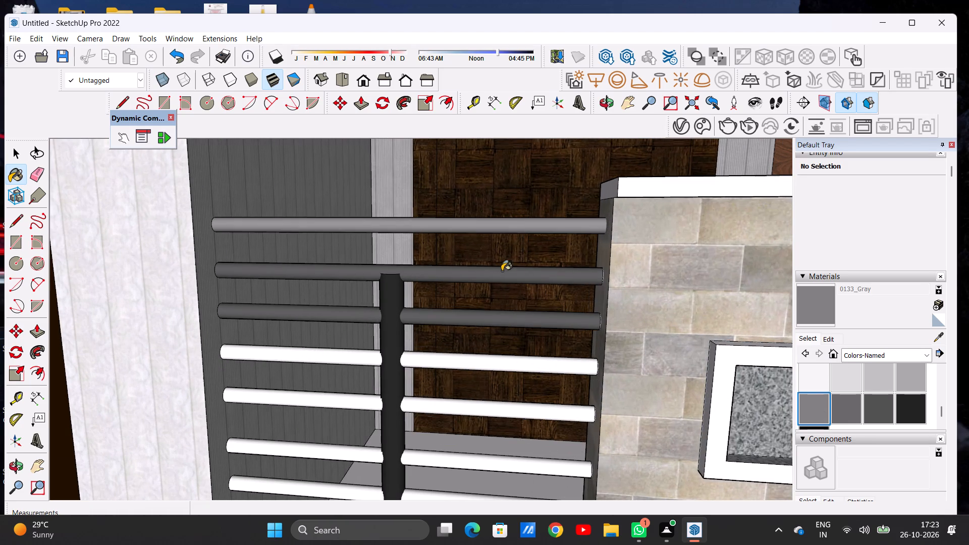
{"action": "scroll", "coordinate": [502, 271], "scroll_direction": "up", "scroll_amount": 1}
{"action": "left_click", "coordinate": [518, 222]}
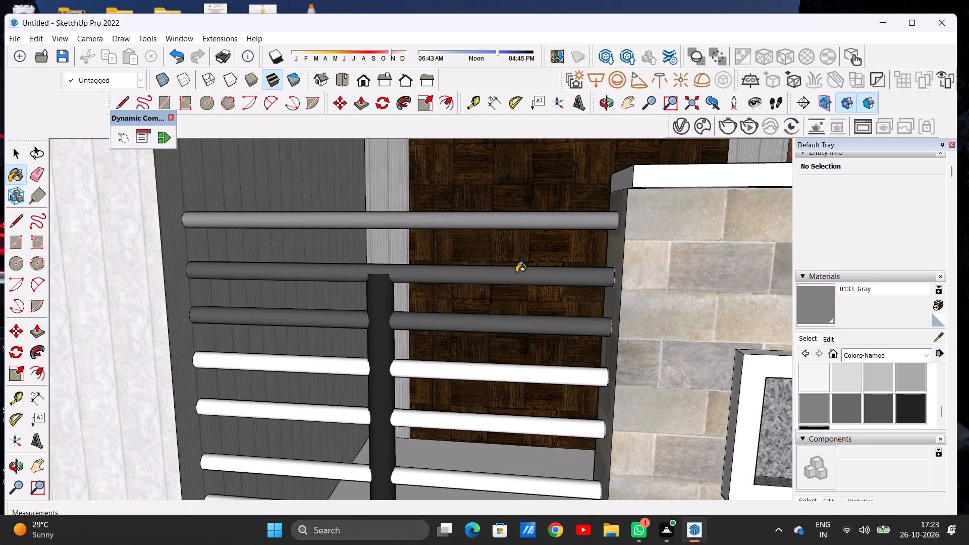
{"action": "left_click", "coordinate": [516, 272]}
{"action": "left_click", "coordinate": [472, 323]}
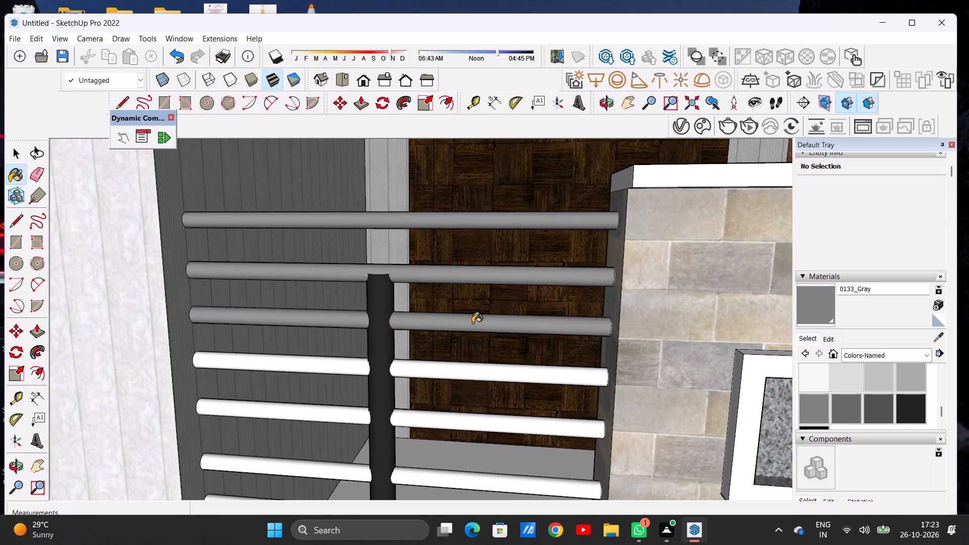
{"action": "scroll", "coordinate": [968, 544], "scroll_direction": "down", "scroll_amount": 13}
{"action": "scroll", "coordinate": [968, 544], "scroll_direction": "up", "scroll_amount": 1}
{"action": "scroll", "coordinate": [968, 544], "scroll_direction": "down", "scroll_amount": 9}
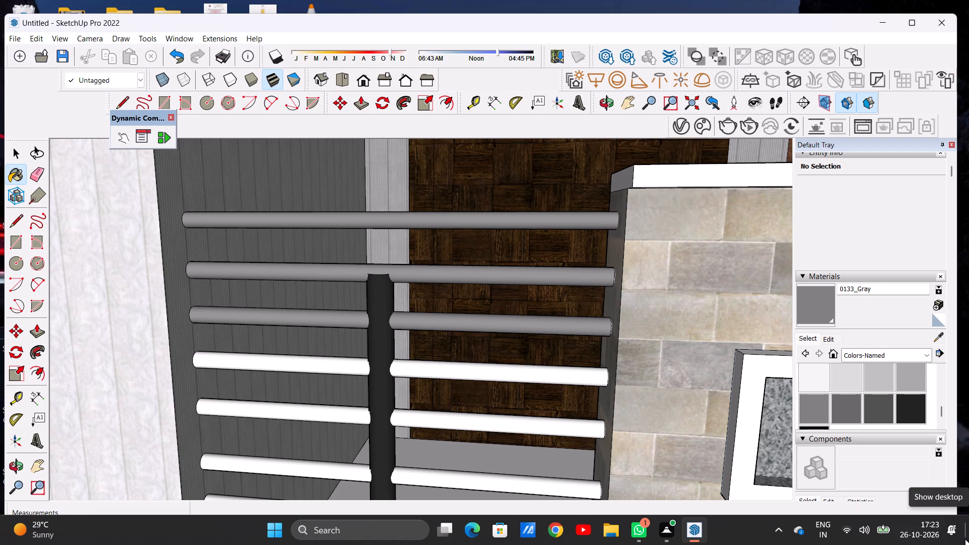
{"action": "scroll", "coordinate": [611, 364], "scroll_direction": "down", "scroll_amount": 1}
{"action": "scroll", "coordinate": [600, 361], "scroll_direction": "up", "scroll_amount": 1}
{"action": "scroll", "coordinate": [583, 358], "scroll_direction": "down", "scroll_amount": 16}
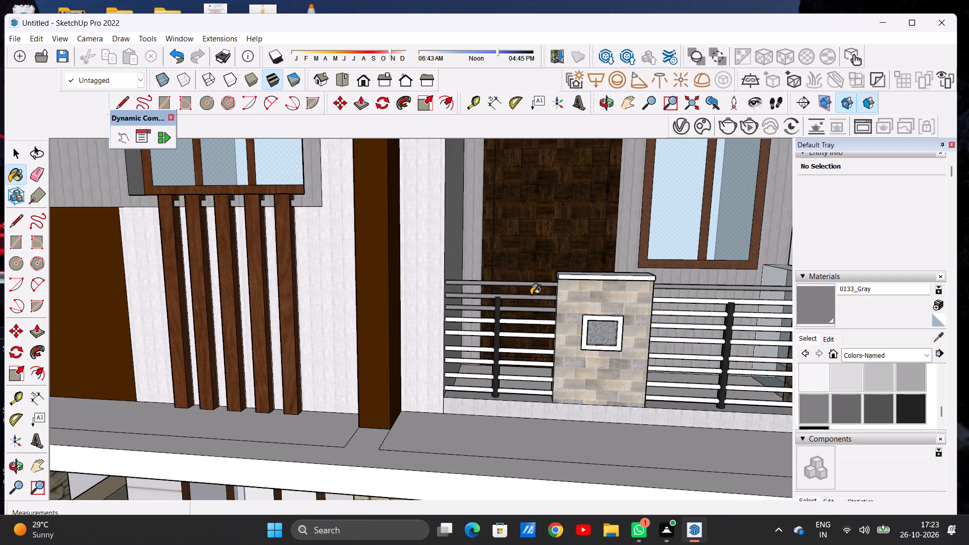
Paint the fourth, fifth and sixth rails of the left balcony railing section with 0133_Gray.
{"action": "scroll", "coordinate": [542, 336], "scroll_direction": "up", "scroll_amount": 18}
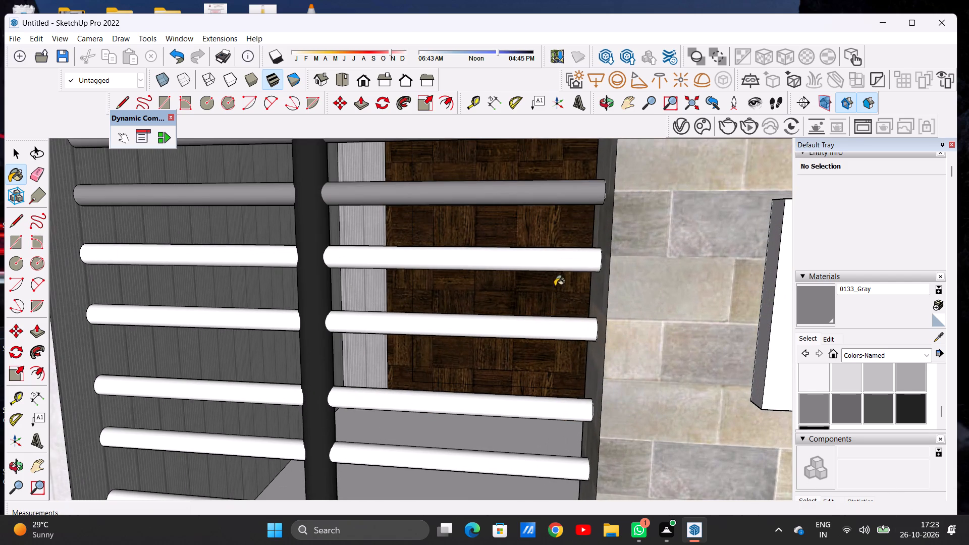
{"action": "left_click", "coordinate": [557, 265]}
{"action": "left_click", "coordinate": [563, 328]}
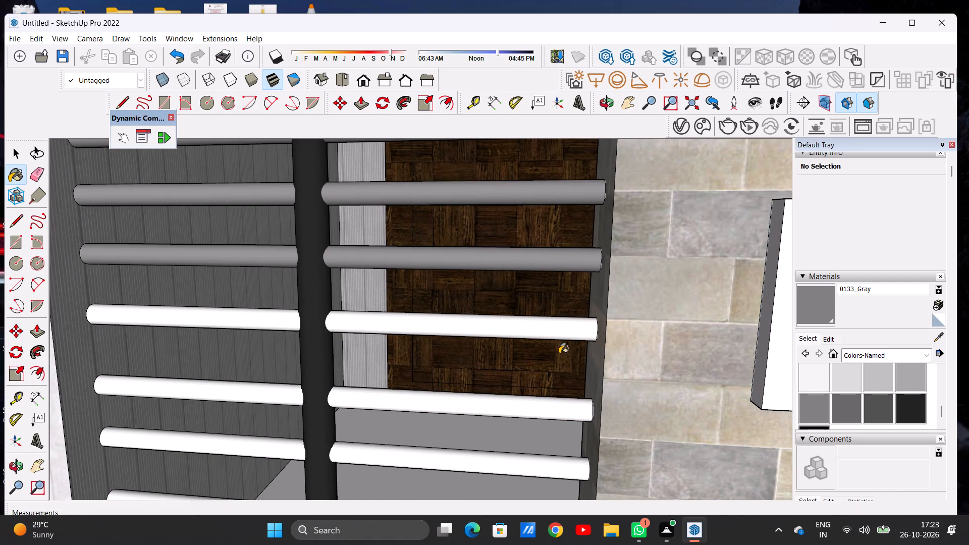
{"action": "left_click", "coordinate": [548, 402]}
{"action": "scroll", "coordinate": [565, 309], "scroll_direction": "down", "scroll_amount": 2}
{"action": "scroll", "coordinate": [565, 309], "scroll_direction": "up", "scroll_amount": 1}
{"action": "scroll", "coordinate": [565, 308], "scroll_direction": "down", "scroll_amount": 8}
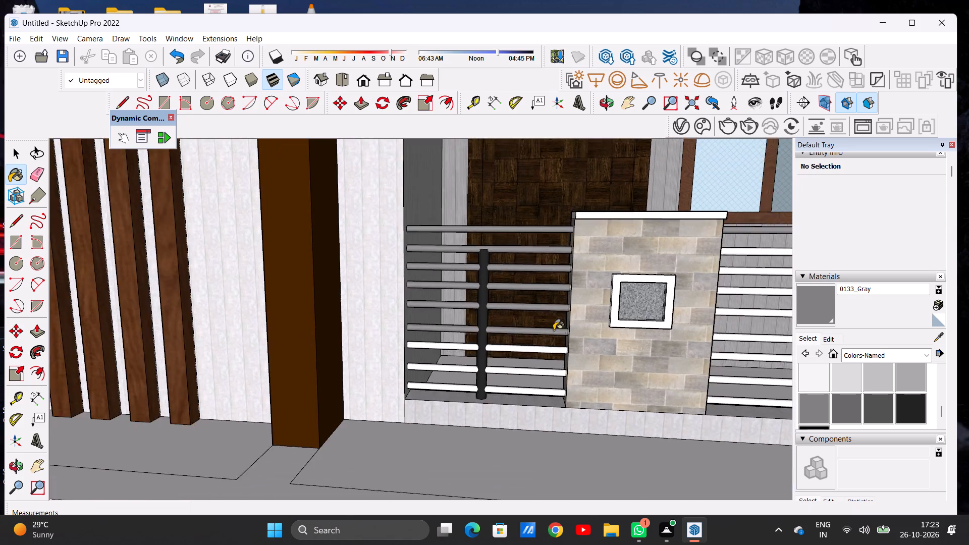
Paint the three lowest rails of the left balcony railing section with 0133_Gray.
{"action": "scroll", "coordinate": [554, 361], "scroll_direction": "up", "scroll_amount": 15}
{"action": "scroll", "coordinate": [567, 329], "scroll_direction": "down", "scroll_amount": 4}
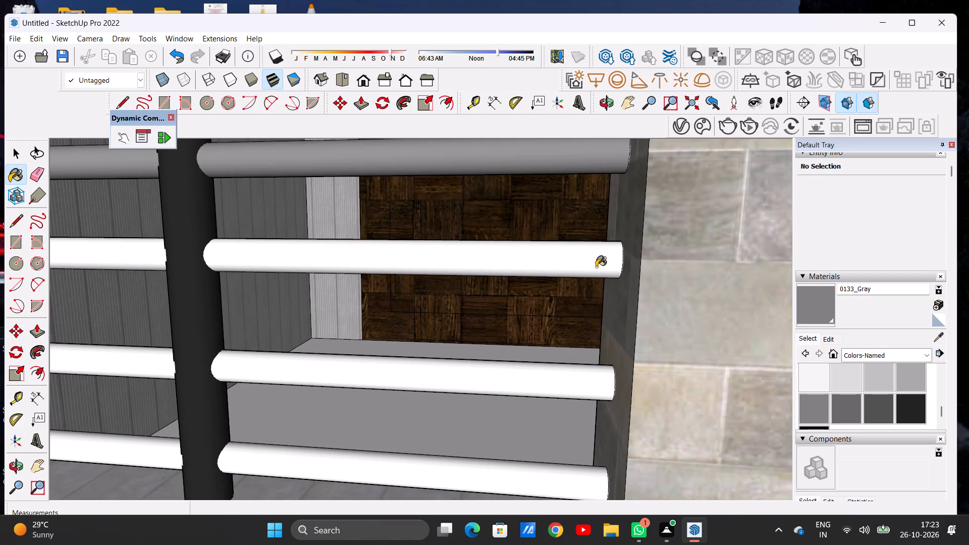
{"action": "left_click", "coordinate": [596, 267]}
{"action": "scroll", "coordinate": [595, 271], "scroll_direction": "down", "scroll_amount": 12}
{"action": "scroll", "coordinate": [594, 317], "scroll_direction": "up", "scroll_amount": 9}
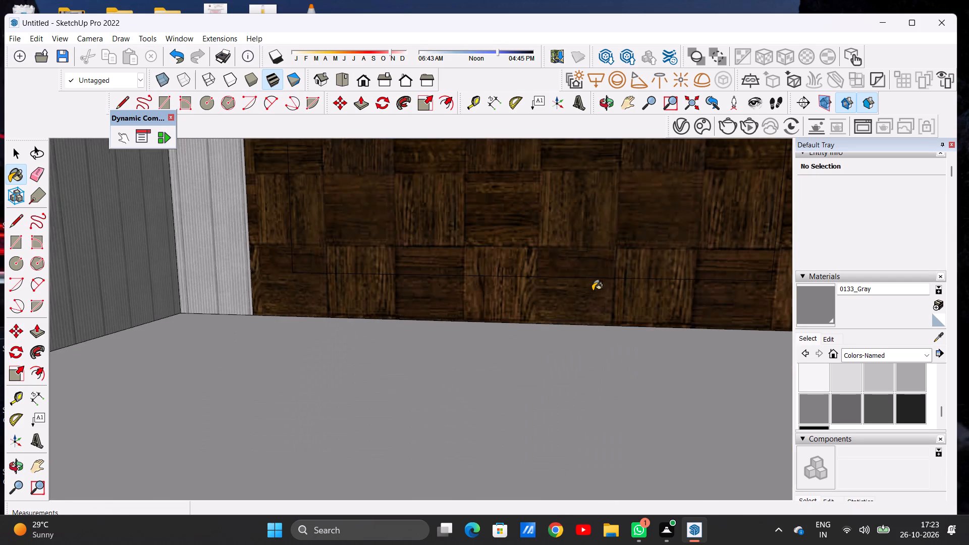
{"action": "scroll", "coordinate": [593, 291], "scroll_direction": "down", "scroll_amount": 7}
{"action": "left_click", "coordinate": [581, 275]}
{"action": "left_click", "coordinate": [578, 334]}
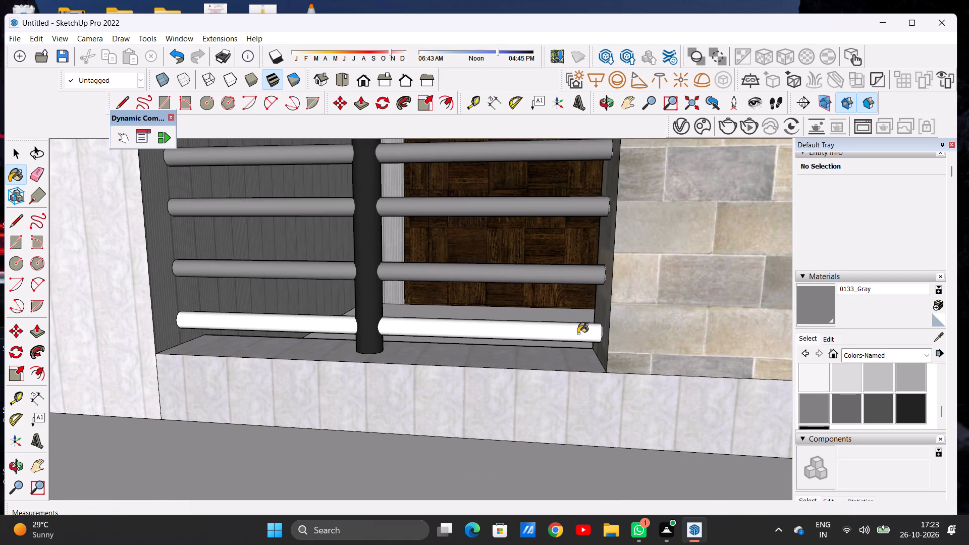
{"action": "scroll", "coordinate": [548, 329], "scroll_direction": "down", "scroll_amount": 4}
{"action": "scroll", "coordinate": [525, 323], "scroll_direction": "down", "scroll_amount": 17}
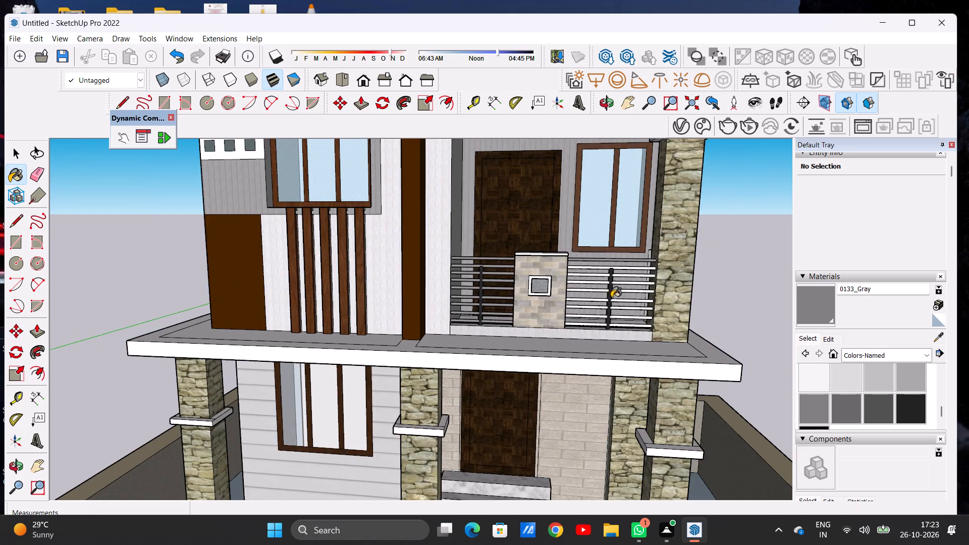
{"action": "scroll", "coordinate": [615, 294], "scroll_direction": "up", "scroll_amount": 8}
{"action": "scroll", "coordinate": [520, 288], "scroll_direction": "down", "scroll_amount": 5}
{"action": "scroll", "coordinate": [451, 253], "scroll_direction": "down", "scroll_amount": 3}
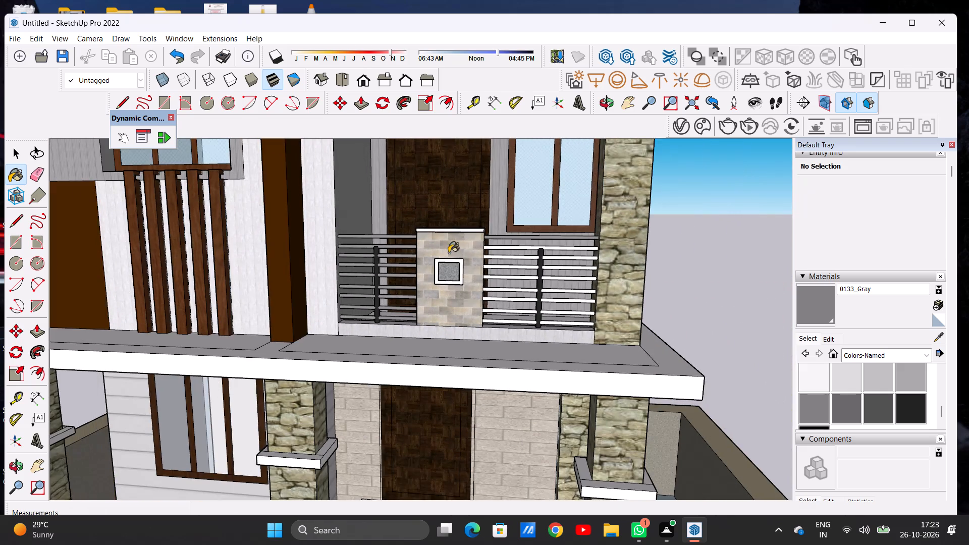
Paint the second and third horizontal rails from the top of the right balcony railing section with 0133_Gray.
{"action": "scroll", "coordinate": [449, 253], "scroll_direction": "down", "scroll_amount": 1}
{"action": "middle_click_drag", "start_coordinate": [490, 277], "coordinate": [434, 294]}
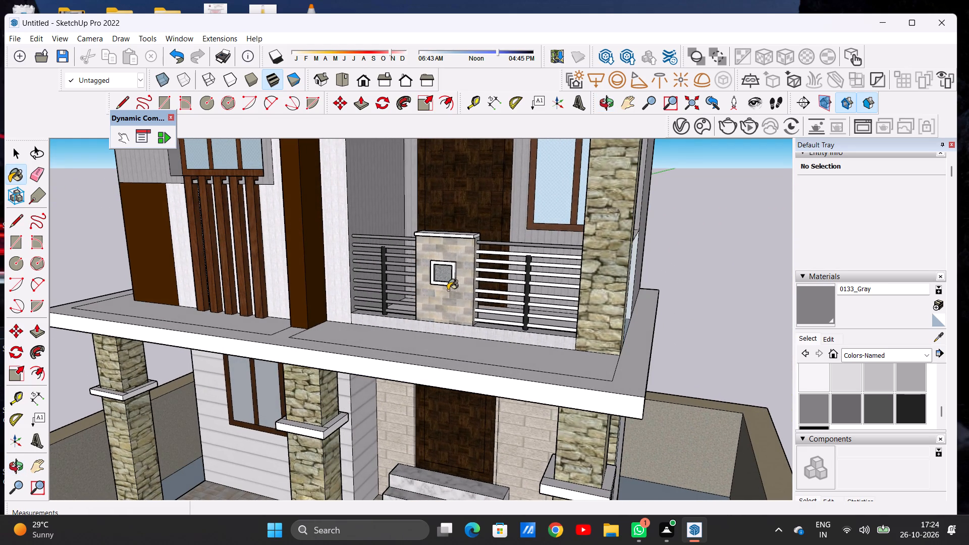
{"action": "scroll", "coordinate": [556, 263], "scroll_direction": "up", "scroll_amount": 9}
{"action": "scroll", "coordinate": [594, 261], "scroll_direction": "down", "scroll_amount": 2}
{"action": "scroll", "coordinate": [594, 261], "scroll_direction": "up", "scroll_amount": 3}
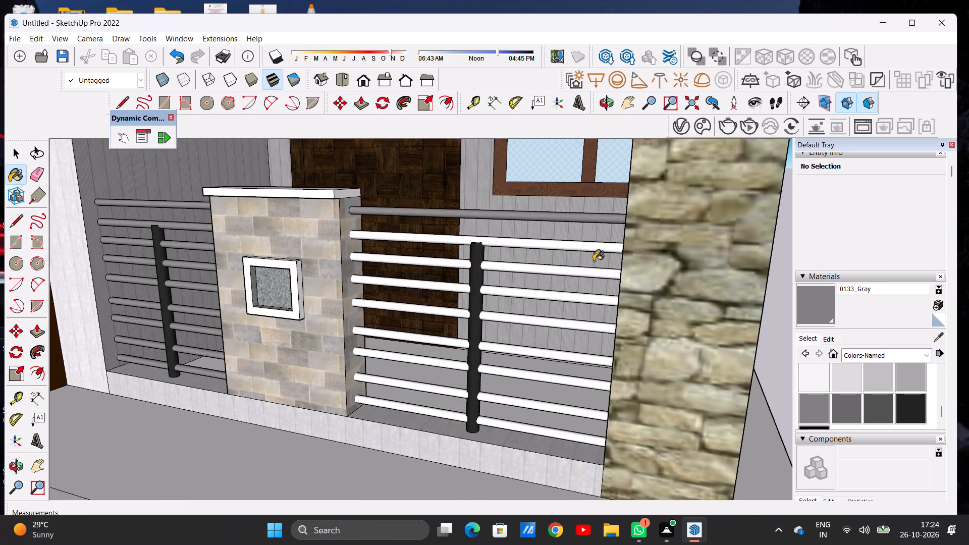
{"action": "scroll", "coordinate": [602, 248], "scroll_direction": "up", "scroll_amount": 7}
{"action": "scroll", "coordinate": [602, 247], "scroll_direction": "down", "scroll_amount": 1}
{"action": "scroll", "coordinate": [602, 247], "scroll_direction": "up", "scroll_amount": 7}
{"action": "left_click", "coordinate": [604, 241]}
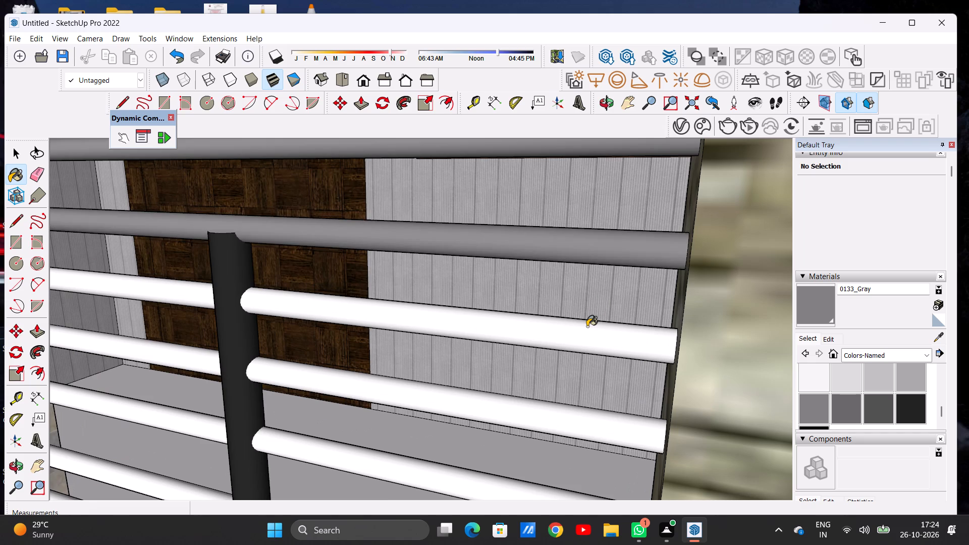
{"action": "left_click", "coordinate": [587, 326]}
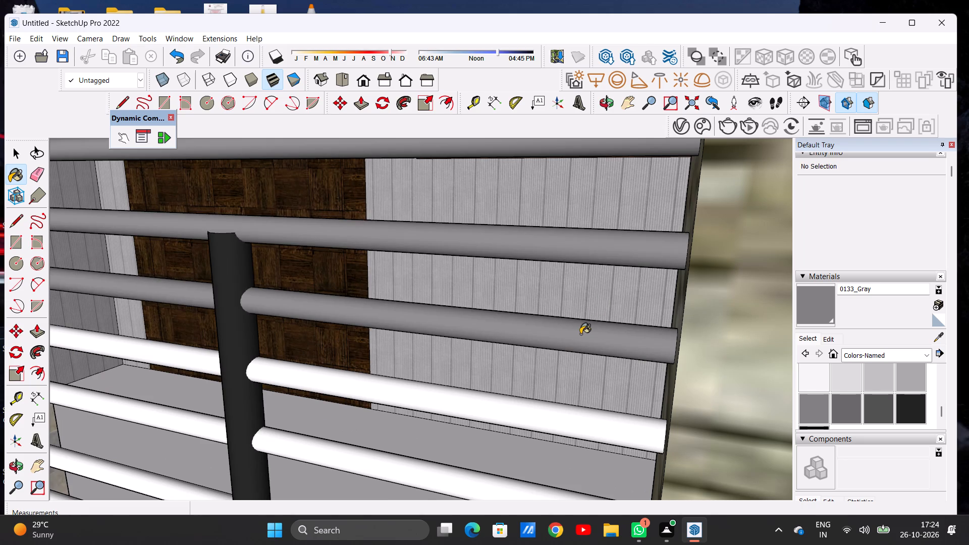
Paint the fourth and fifth rails from the top of the right balcony railing section with 0133_Gray.
{"action": "scroll", "coordinate": [593, 299], "scroll_direction": "down", "scroll_amount": 12}
{"action": "scroll", "coordinate": [585, 325], "scroll_direction": "up", "scroll_amount": 8}
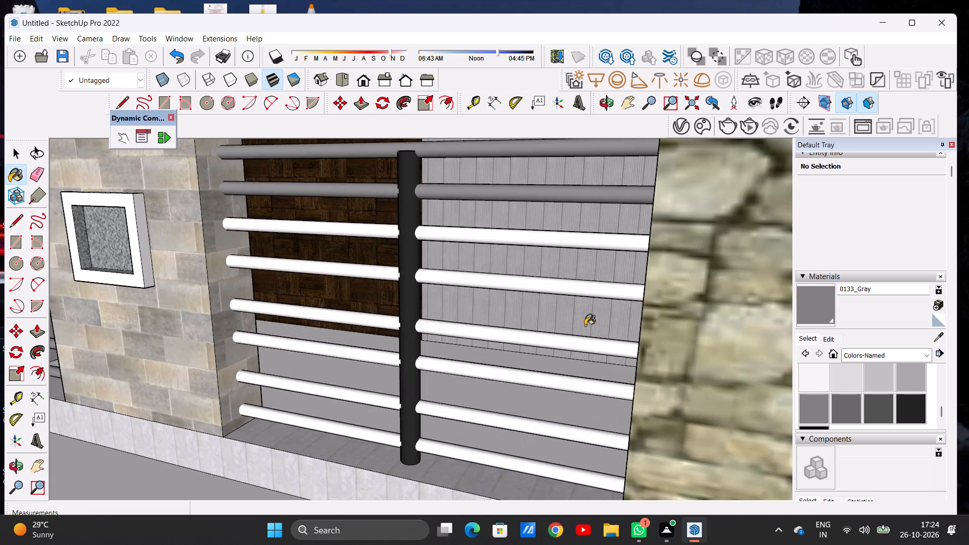
{"action": "scroll", "coordinate": [607, 266], "scroll_direction": "up", "scroll_amount": 6}
{"action": "scroll", "coordinate": [608, 263], "scroll_direction": "down", "scroll_amount": 1}
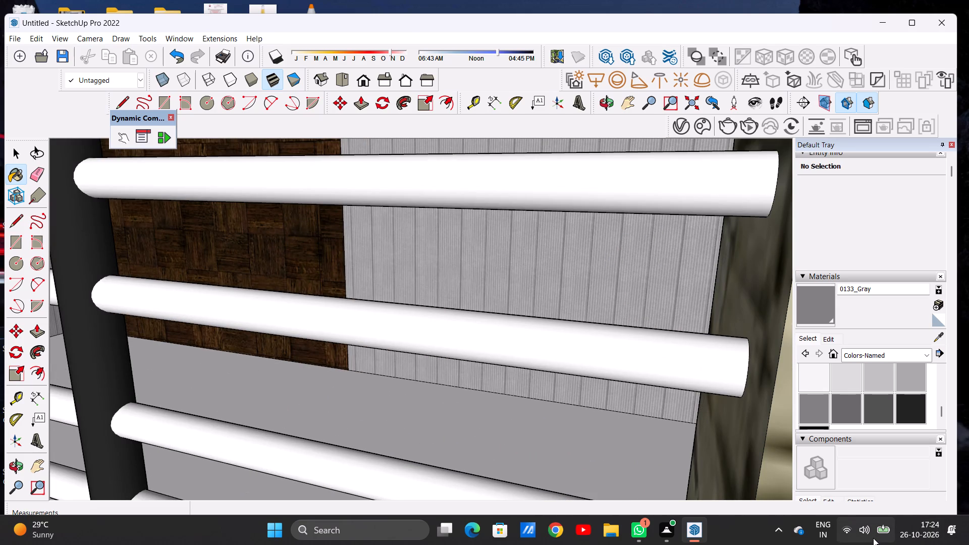
{"action": "left_click", "coordinate": [650, 353]}
{"action": "left_click", "coordinate": [652, 179]}
Paint the two lowest rails of the right balcony railing section with 0133_Gray.
{"action": "scroll", "coordinate": [668, 277], "scroll_direction": "down", "scroll_amount": 1}
{"action": "scroll", "coordinate": [668, 277], "scroll_direction": "up", "scroll_amount": 1}
{"action": "scroll", "coordinate": [668, 277], "scroll_direction": "down", "scroll_amount": 12}
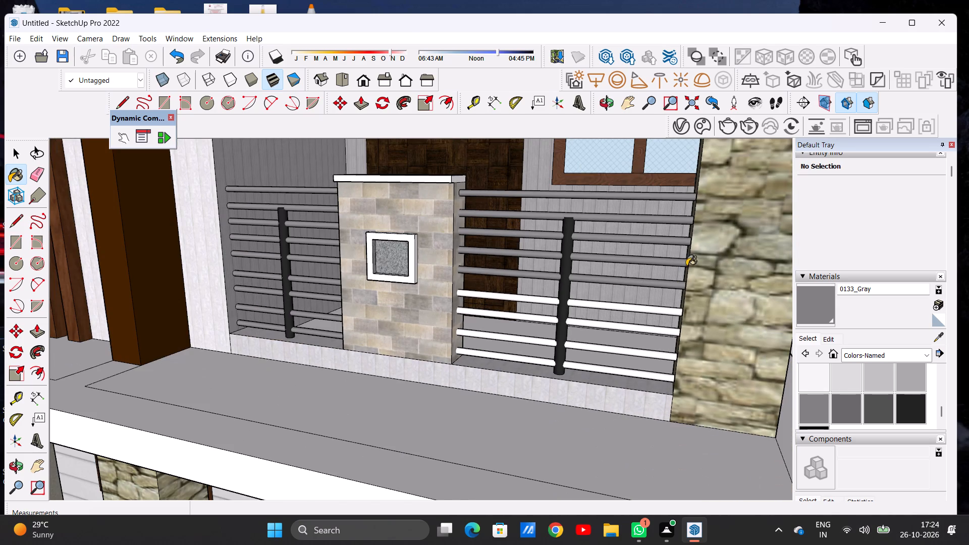
{"action": "scroll", "coordinate": [0, 0], "scroll_direction": "up", "scroll_amount": 3}
{"action": "scroll", "coordinate": [634, 352], "scroll_direction": "up", "scroll_amount": 2}
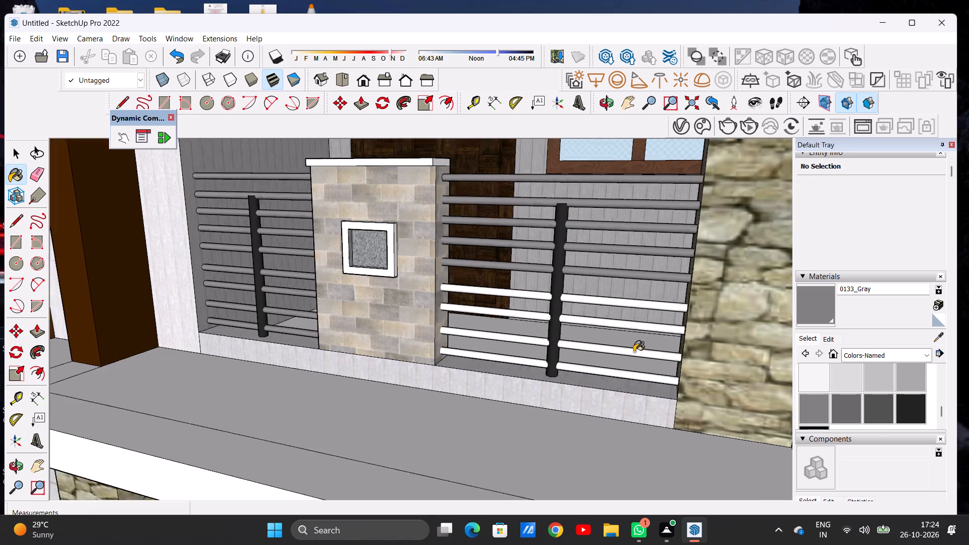
{"action": "scroll", "coordinate": [634, 352], "scroll_direction": "up", "scroll_amount": 4}
{"action": "scroll", "coordinate": [519, 340], "scroll_direction": "up", "scroll_amount": 3}
{"action": "scroll", "coordinate": [553, 378], "scroll_direction": "up", "scroll_amount": 8}
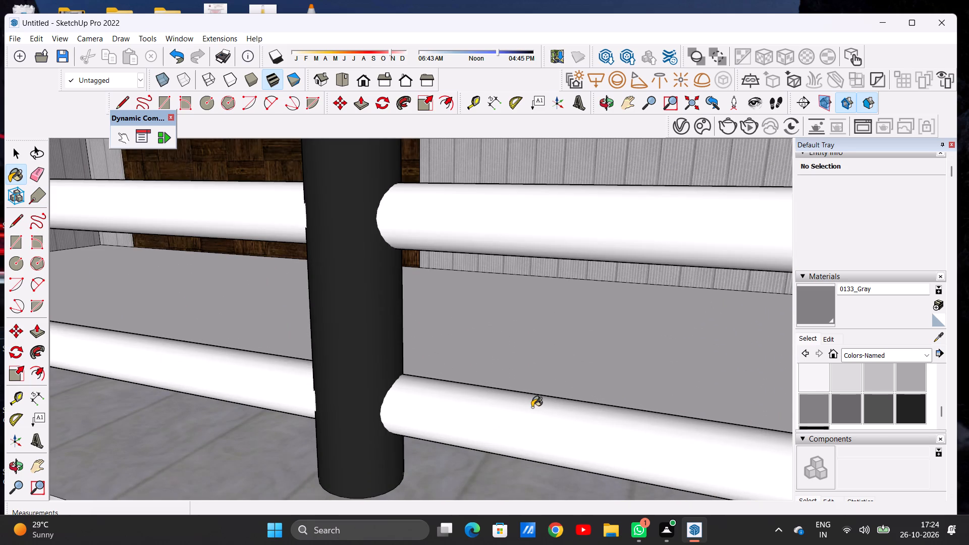
{"action": "left_click", "coordinate": [532, 407]}
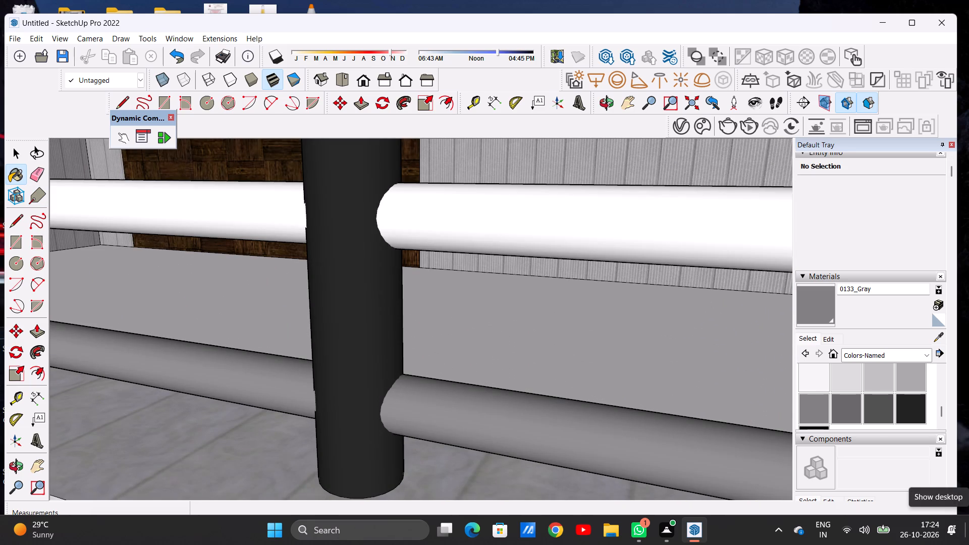
{"action": "left_click", "coordinate": [582, 237]}
Paint the remaining sixth and seventh rails of the right balcony railing section with 0133_Gray.
{"action": "scroll", "coordinate": [604, 322], "scroll_direction": "down", "scroll_amount": 15}
{"action": "scroll", "coordinate": [632, 292], "scroll_direction": "up", "scroll_amount": 11}
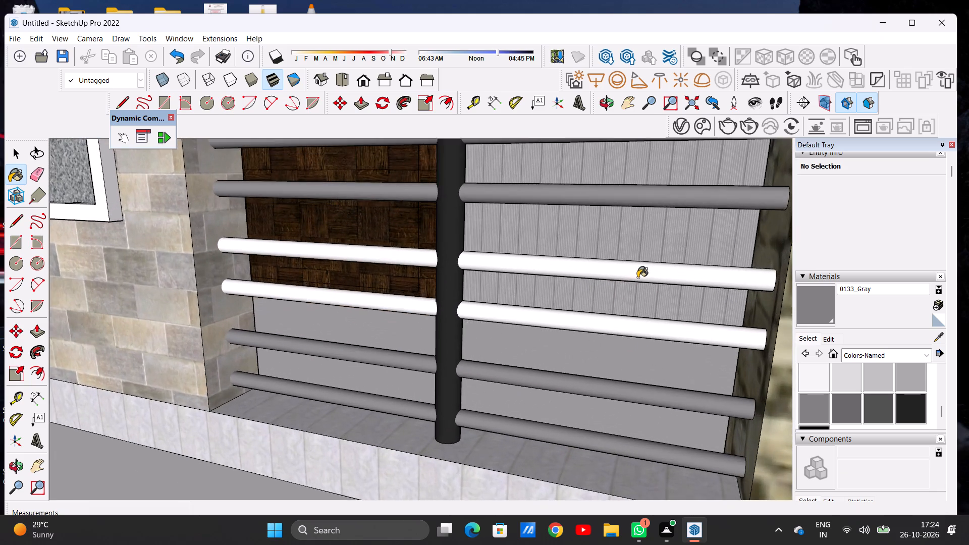
{"action": "scroll", "coordinate": [638, 272], "scroll_direction": "up", "scroll_amount": 6}
{"action": "left_click", "coordinate": [639, 271]}
{"action": "left_click", "coordinate": [585, 353]}
{"action": "scroll", "coordinate": [599, 334], "scroll_direction": "down", "scroll_amount": 2}
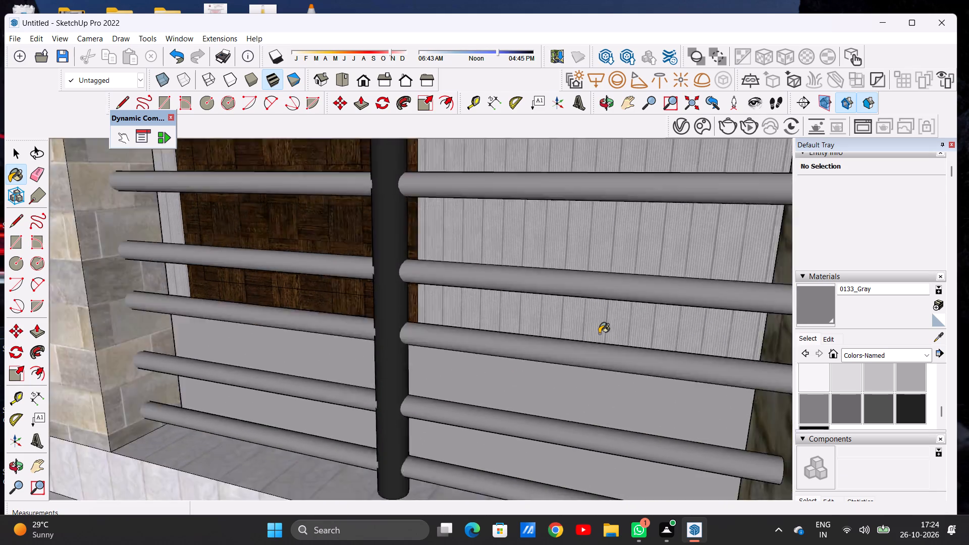
Examine the painted balcony railings against the whole front facade, and leave the Paint Bucket tool.
{"action": "scroll", "coordinate": [599, 334], "scroll_direction": "down", "scroll_amount": 20}
{"action": "scroll", "coordinate": [599, 334], "scroll_direction": "down", "scroll_amount": 1}
{"action": "middle_click_drag", "start_coordinate": [535, 334], "coordinate": [610, 325]}
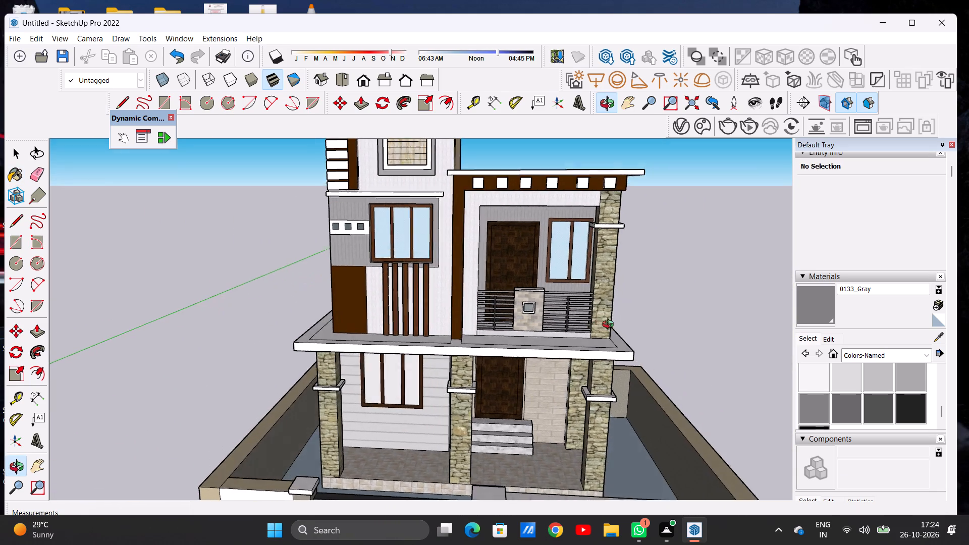
{"action": "middle_click_drag", "start_coordinate": [610, 325], "coordinate": [612, 312]}
{"action": "middle_click_drag", "start_coordinate": [612, 311], "coordinate": [602, 299]}
{"action": "middle_click", "coordinate": [602, 299]}
{"action": "scroll", "coordinate": [571, 321], "scroll_direction": "down", "scroll_amount": 6}
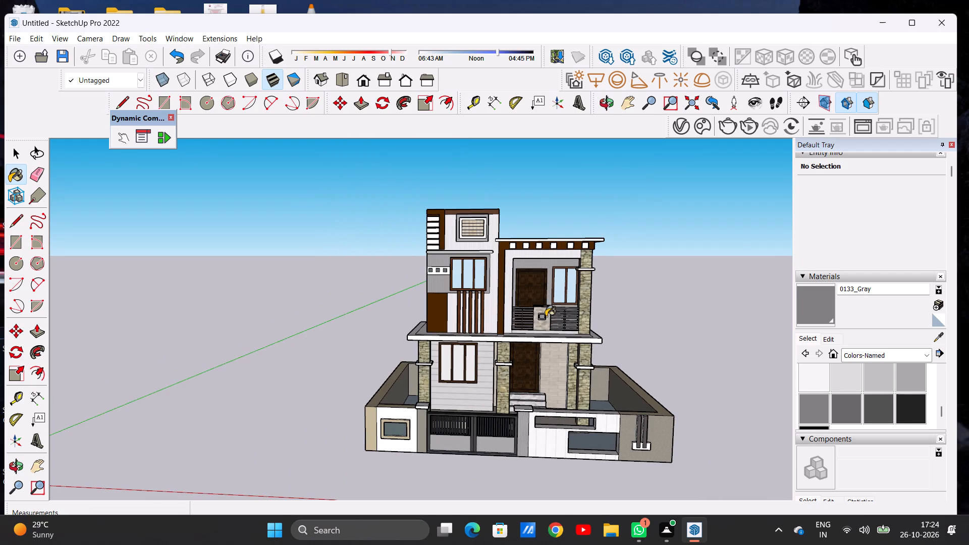
{"action": "scroll", "coordinate": [545, 306], "scroll_direction": "up", "scroll_amount": 6}
{"action": "scroll", "coordinate": [545, 306], "scroll_direction": "down", "scroll_amount": 1}
{"action": "scroll", "coordinate": [545, 306], "scroll_direction": "up", "scroll_amount": 1}
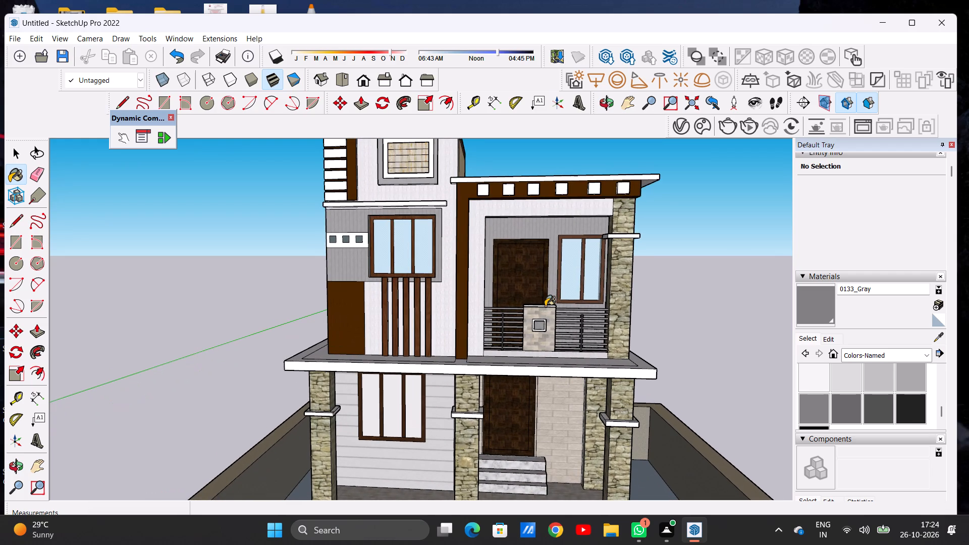
{"action": "scroll", "coordinate": [564, 326], "scroll_direction": "up", "scroll_amount": 2}
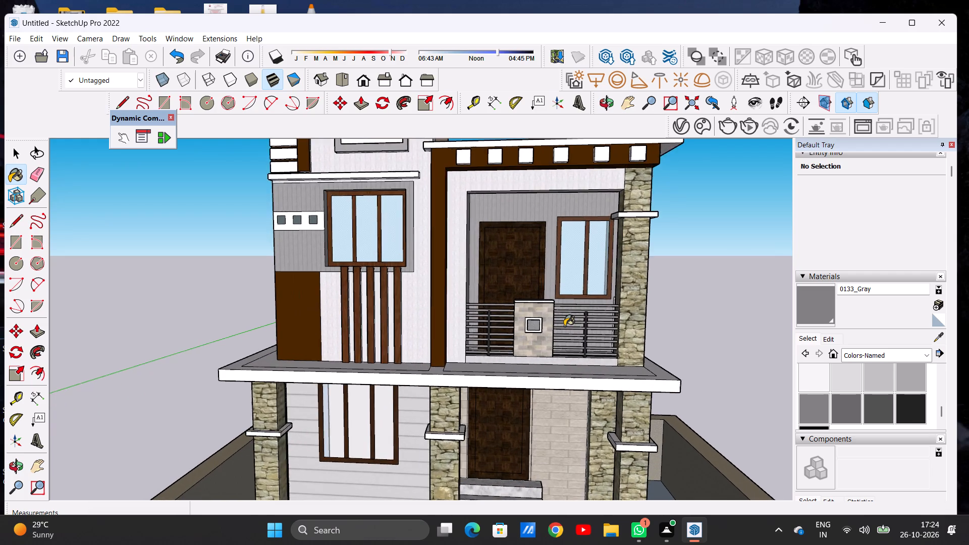
{"action": "scroll", "coordinate": [564, 326], "scroll_direction": "up", "scroll_amount": 3}
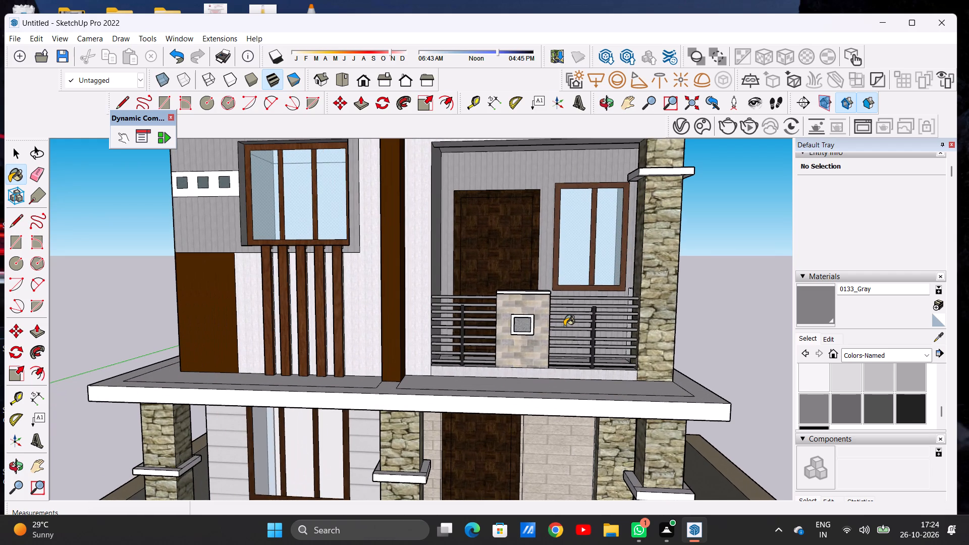
{"action": "key", "text": "space"}
Review the house exterior from a distance and from its side corner, and return to the Front view to check the facade and balcony.
{"action": "scroll", "coordinate": [560, 290], "scroll_direction": "down", "scroll_amount": 12}
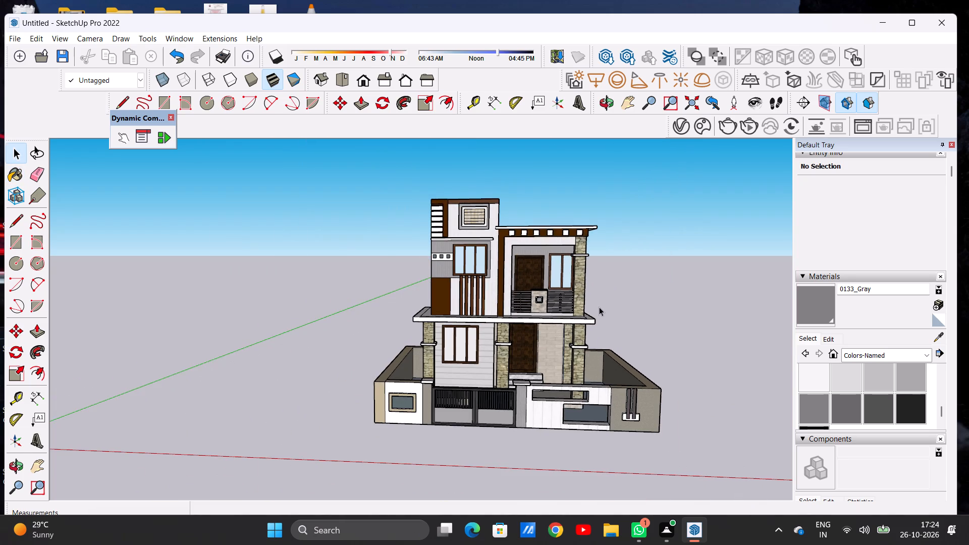
{"action": "middle_click_drag", "start_coordinate": [595, 312], "coordinate": [574, 303]}
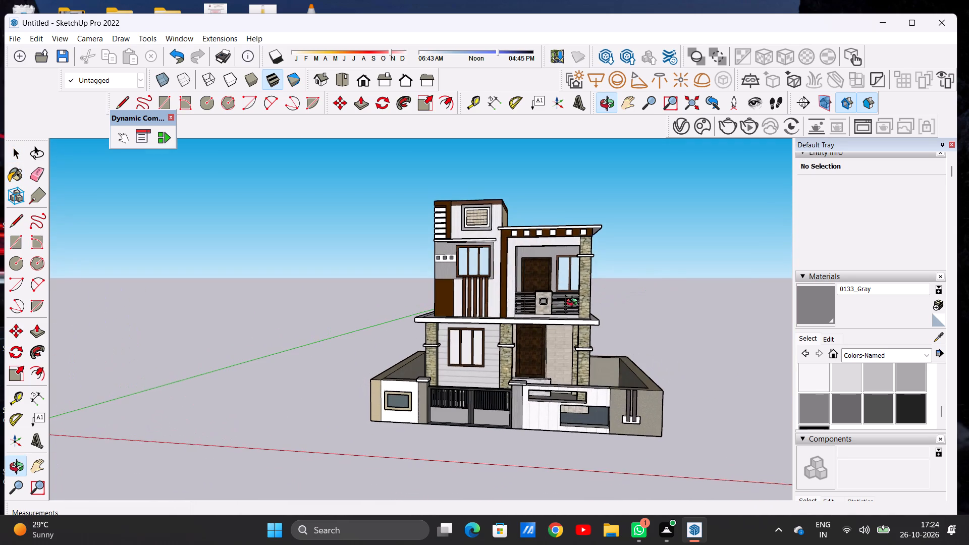
{"action": "middle_click_drag", "start_coordinate": [574, 303], "coordinate": [574, 302]}
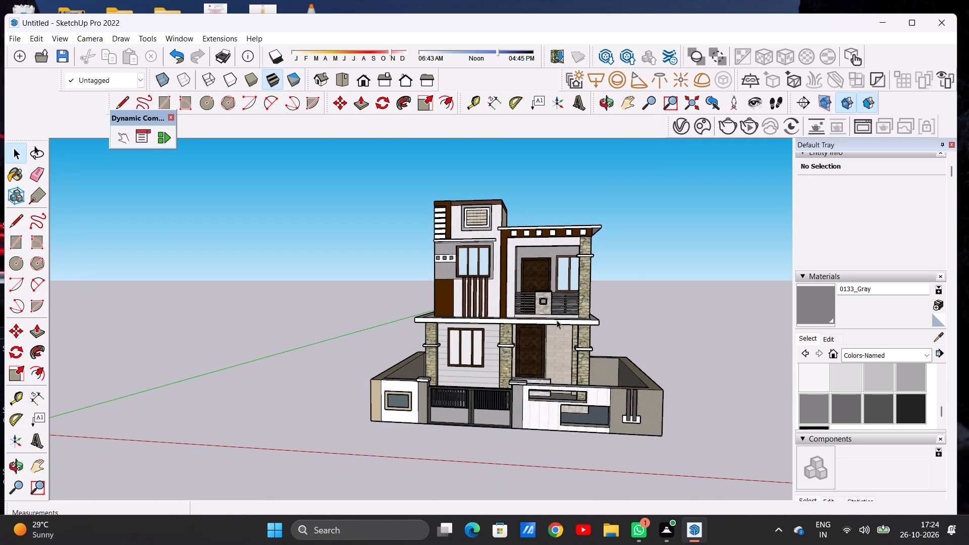
{"action": "scroll", "coordinate": [608, 337], "scroll_direction": "up", "scroll_amount": 8}
{"action": "middle_click_drag", "start_coordinate": [622, 299], "coordinate": [463, 313]}
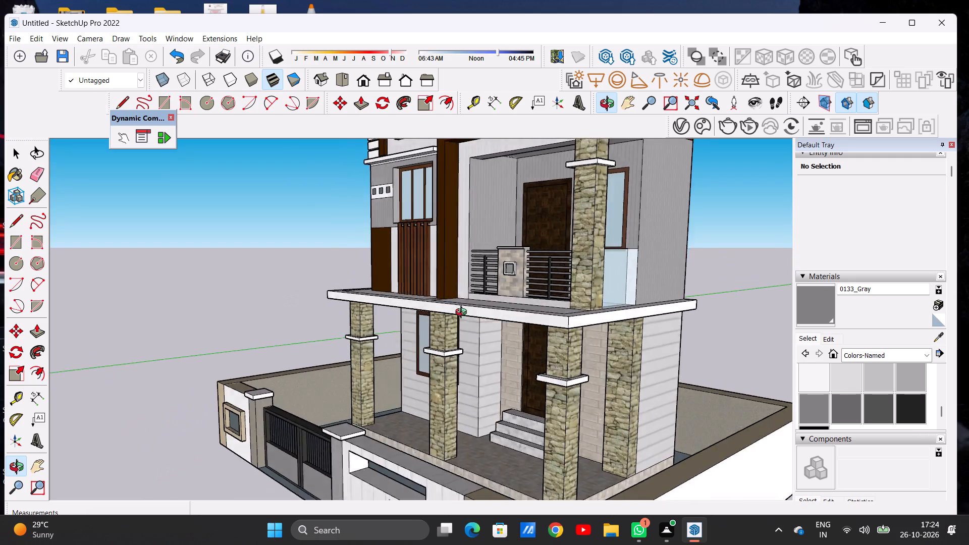
{"action": "middle_click_drag", "start_coordinate": [463, 313], "coordinate": [5, 0]}
{"action": "scroll", "coordinate": [5, 0], "scroll_direction": "up", "scroll_amount": 1}
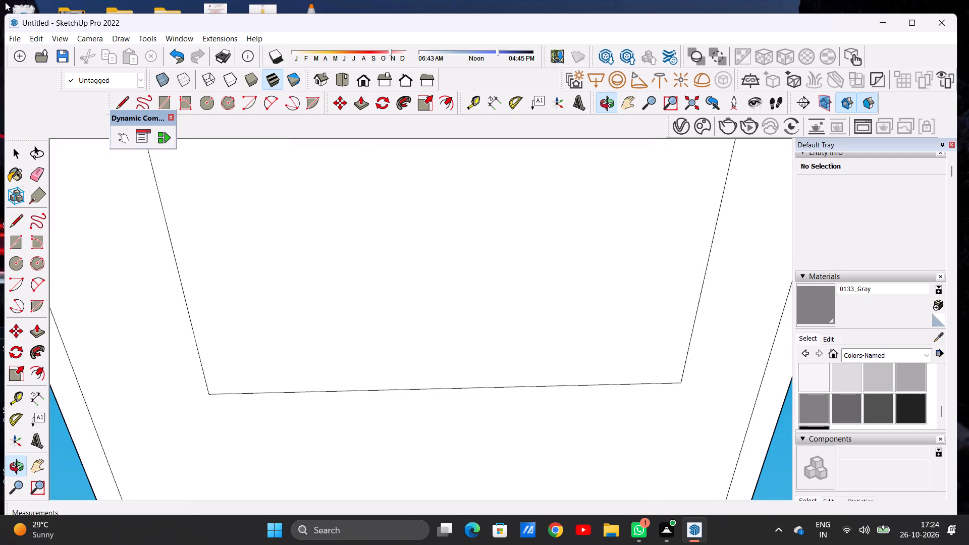
{"action": "left_click", "coordinate": [363, 83]}
{"action": "scroll", "coordinate": [370, 273], "scroll_direction": "down", "scroll_amount": 10}
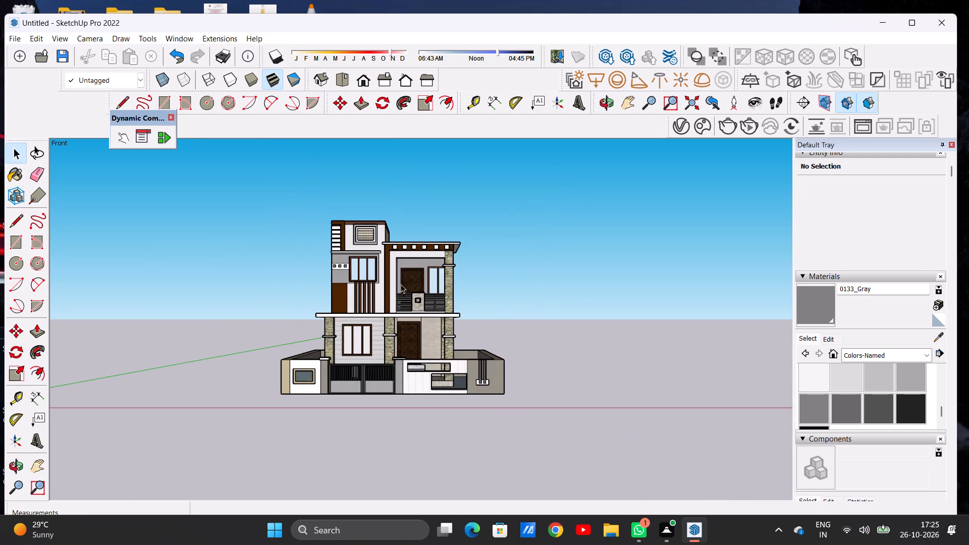
{"action": "scroll", "coordinate": [403, 283], "scroll_direction": "up", "scroll_amount": 8}
{"action": "middle_click_drag", "start_coordinate": [426, 306], "coordinate": [428, 380]}
{"action": "scroll", "coordinate": [428, 380], "scroll_direction": "up", "scroll_amount": 1}
{"action": "scroll", "coordinate": [511, 328], "scroll_direction": "down", "scroll_amount": 5}
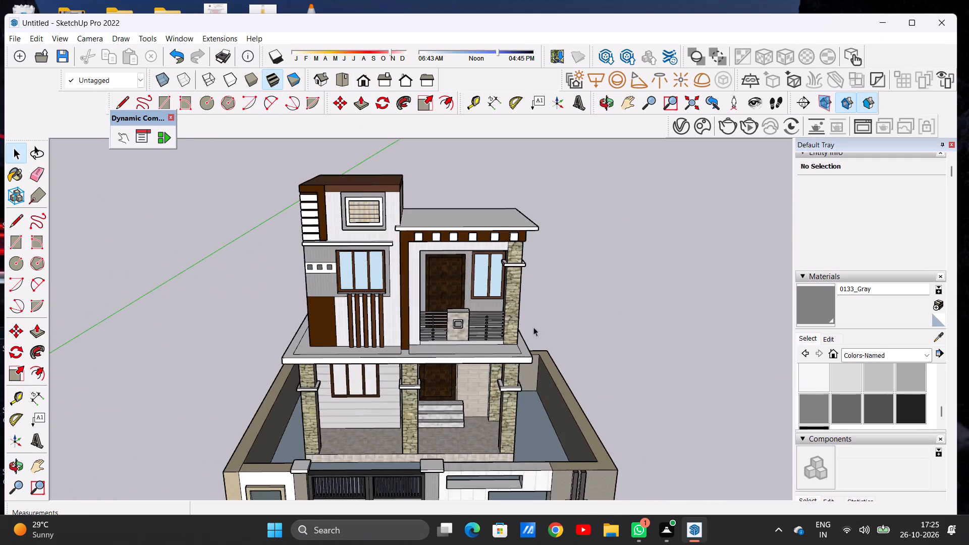
{"action": "scroll", "coordinate": [489, 337], "scroll_direction": "up", "scroll_amount": 6}
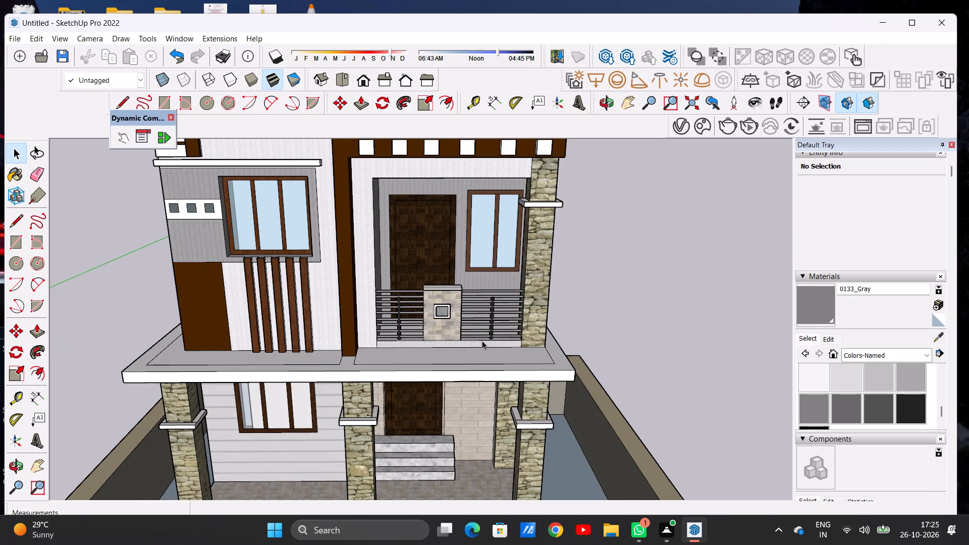
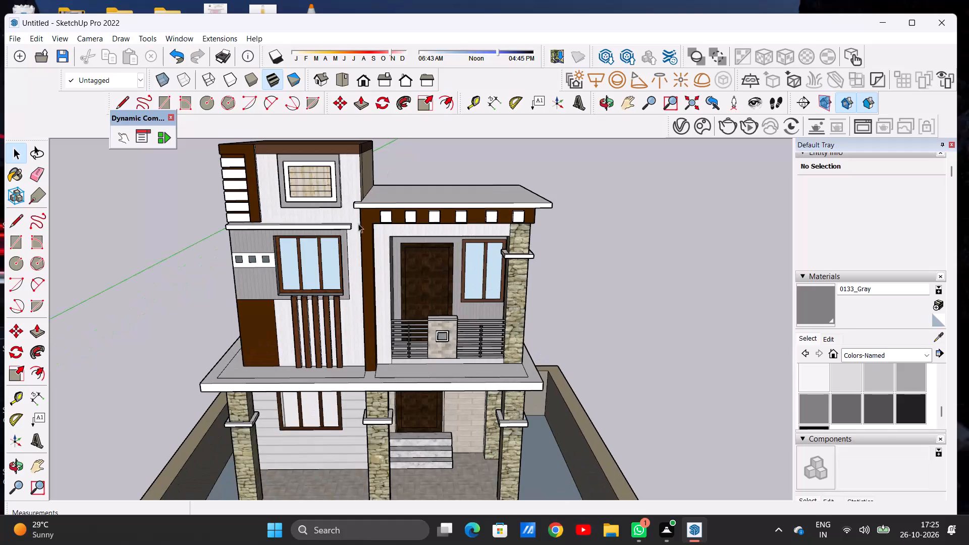
Import the chau+cay potted plant model from the Downloads folder and place it in front of the upper-floor balcony.
{"action": "left_click", "coordinate": [21, 39]}
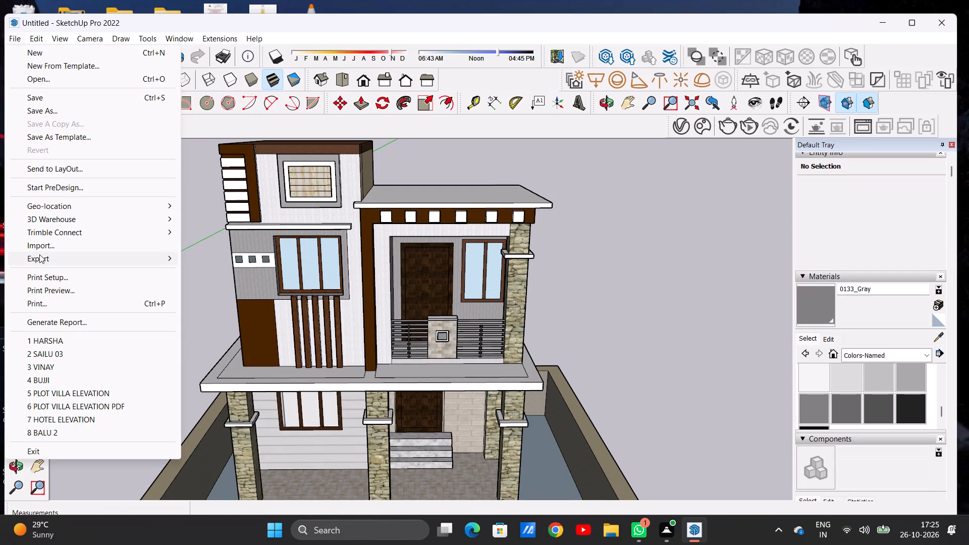
{"action": "left_click", "coordinate": [49, 248]}
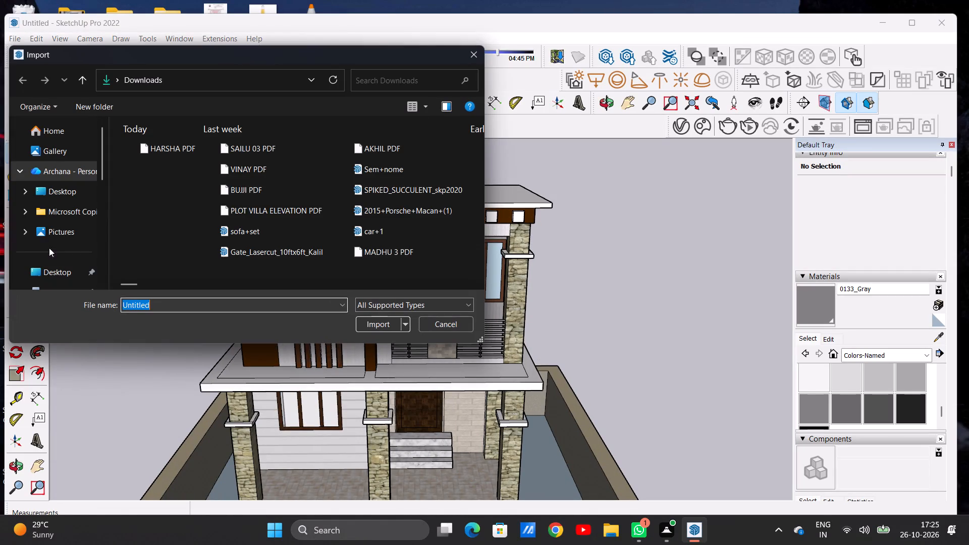
{"action": "left_click", "coordinate": [480, 287]}
{"action": "left_click", "coordinate": [480, 287]}
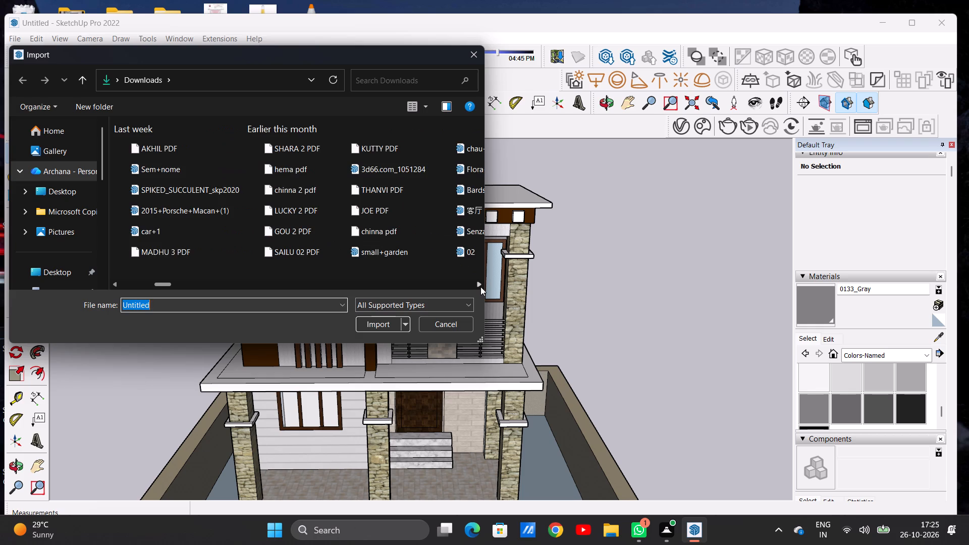
{"action": "left_click", "coordinate": [480, 287]}
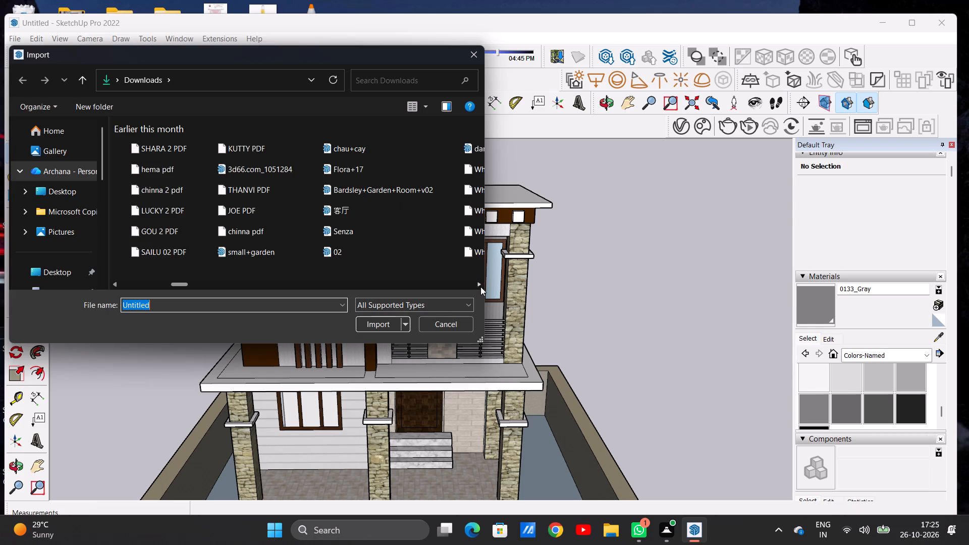
{"action": "double_click", "coordinate": [382, 147]}
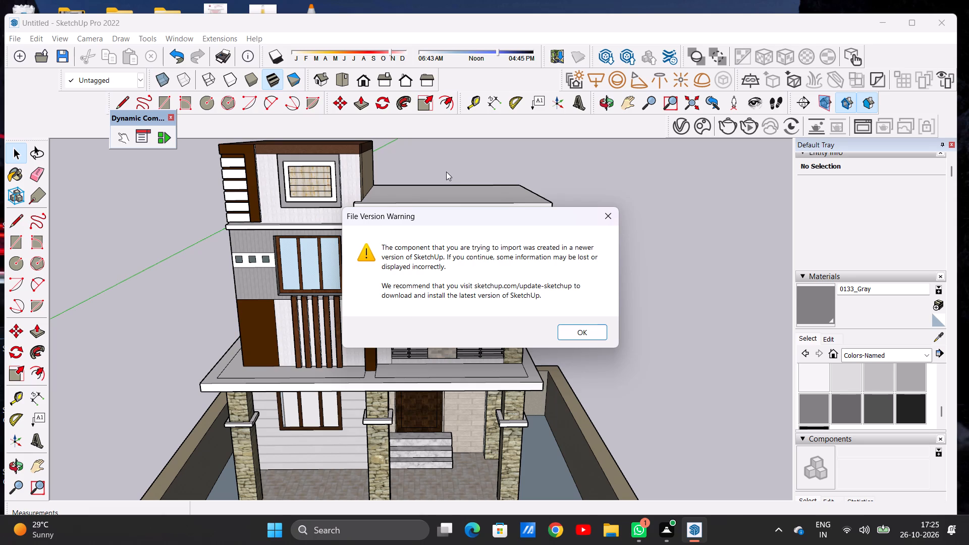
{"action": "left_click", "coordinate": [573, 340]}
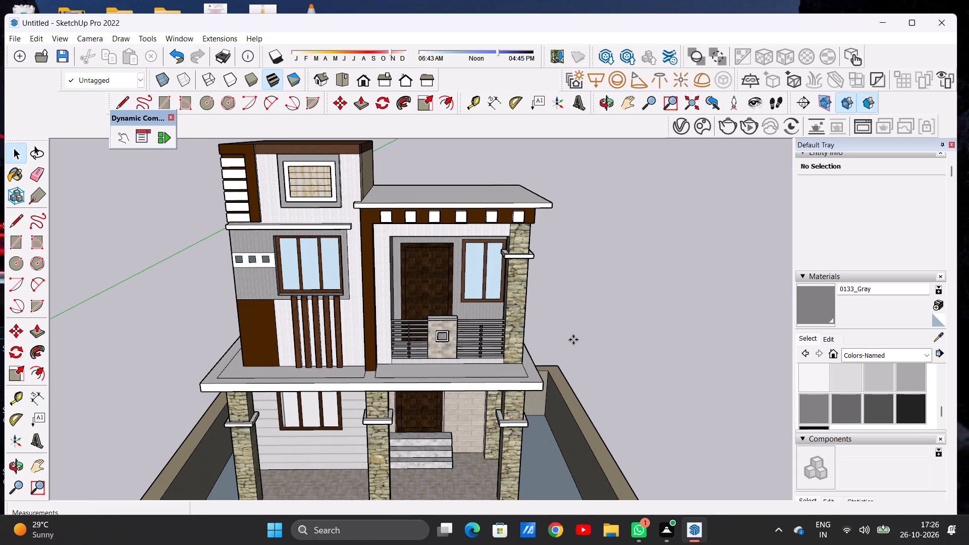
{"action": "scroll", "coordinate": [467, 342], "scroll_direction": "up", "scroll_amount": 6}
{"action": "scroll", "coordinate": [467, 342], "scroll_direction": "down", "scroll_amount": 1}
{"action": "scroll", "coordinate": [470, 341], "scroll_direction": "up", "scroll_amount": 5}
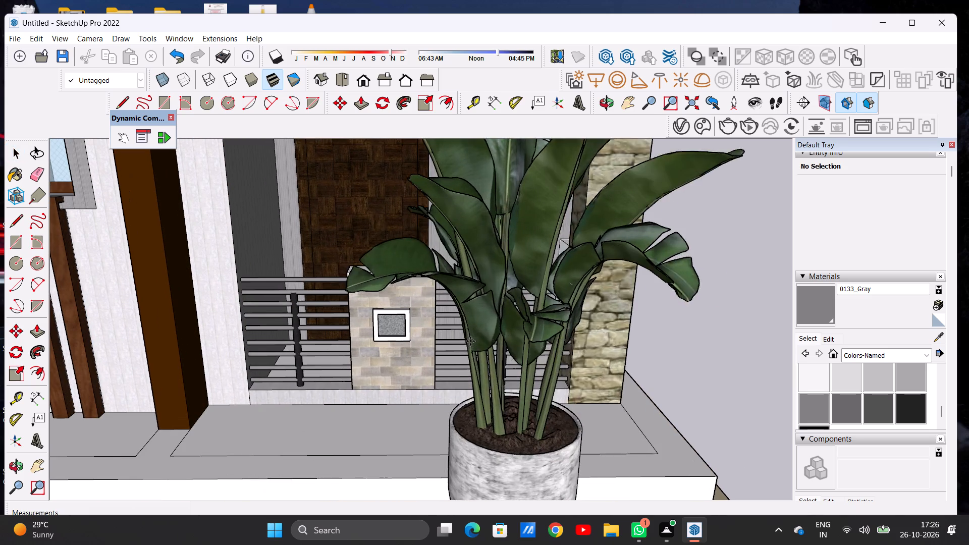
{"action": "left_click", "coordinate": [456, 314]}
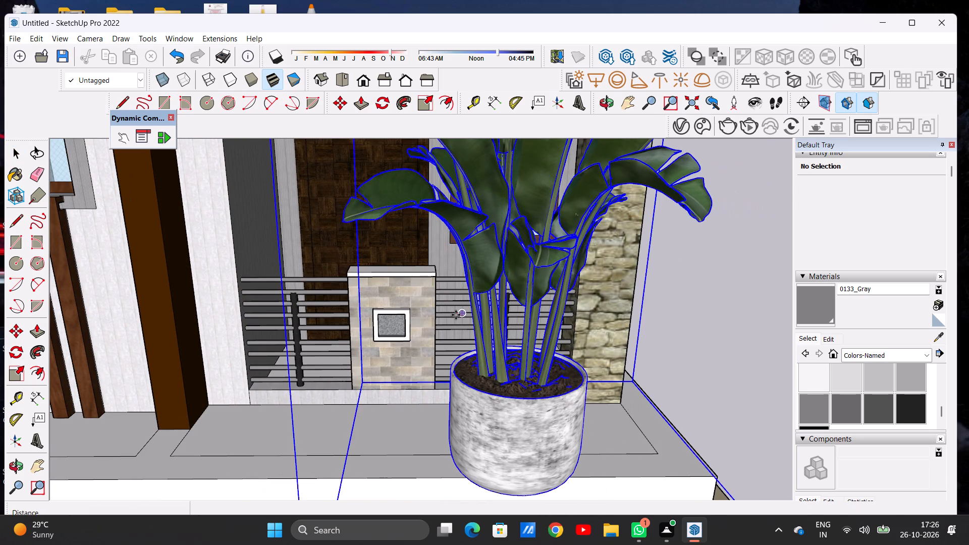
{"action": "scroll", "coordinate": [465, 353], "scroll_direction": "down", "scroll_amount": 20}
{"action": "scroll", "coordinate": [454, 354], "scroll_direction": "up", "scroll_amount": 1}
{"action": "scroll", "coordinate": [454, 354], "scroll_direction": "down", "scroll_amount": 9}
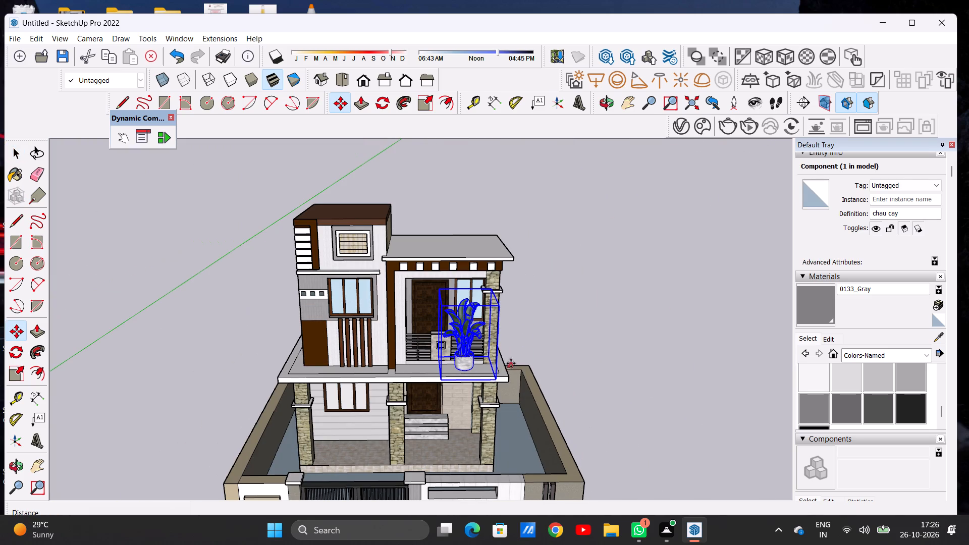
{"action": "scroll", "coordinate": [509, 363], "scroll_direction": "up", "scroll_amount": 5}
{"action": "key", "text": "space"}
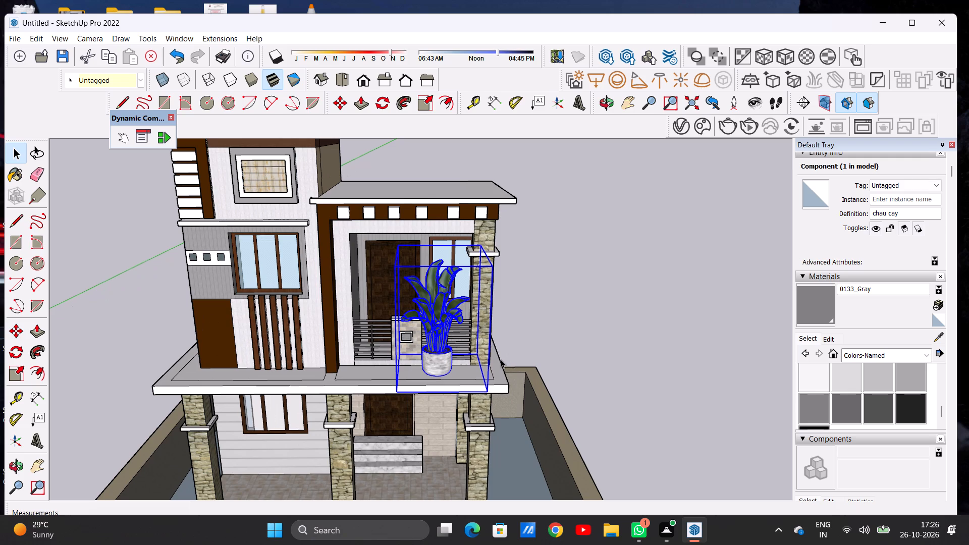
Move the potted plant by its bottom bounding-box corner about 5' 1/8" along the balcony ledge to the stone pillar.
{"action": "scroll", "coordinate": [471, 352], "scroll_direction": "down", "scroll_amount": 6}
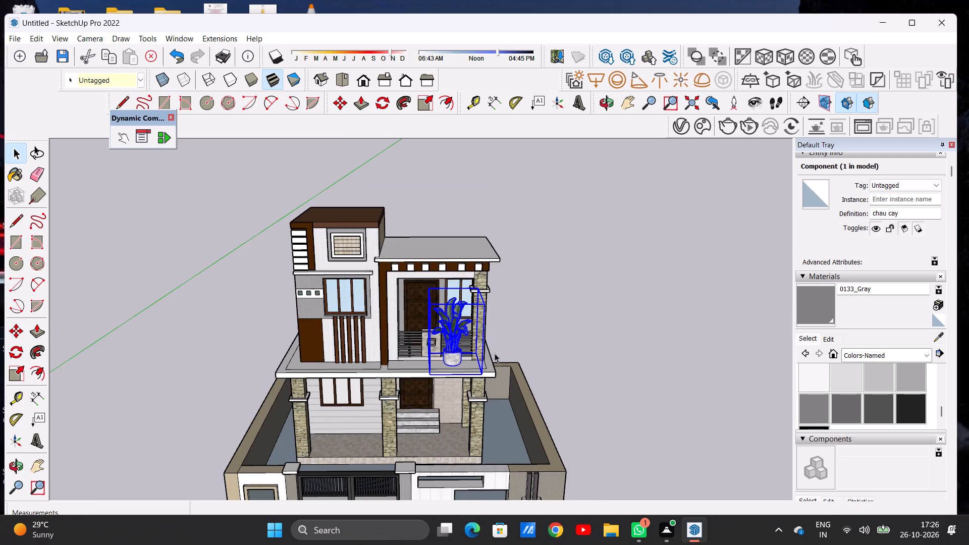
{"action": "middle_click_drag", "start_coordinate": [500, 354], "coordinate": [364, 343]}
{"action": "scroll", "coordinate": [407, 339], "scroll_direction": "up", "scroll_amount": 7}
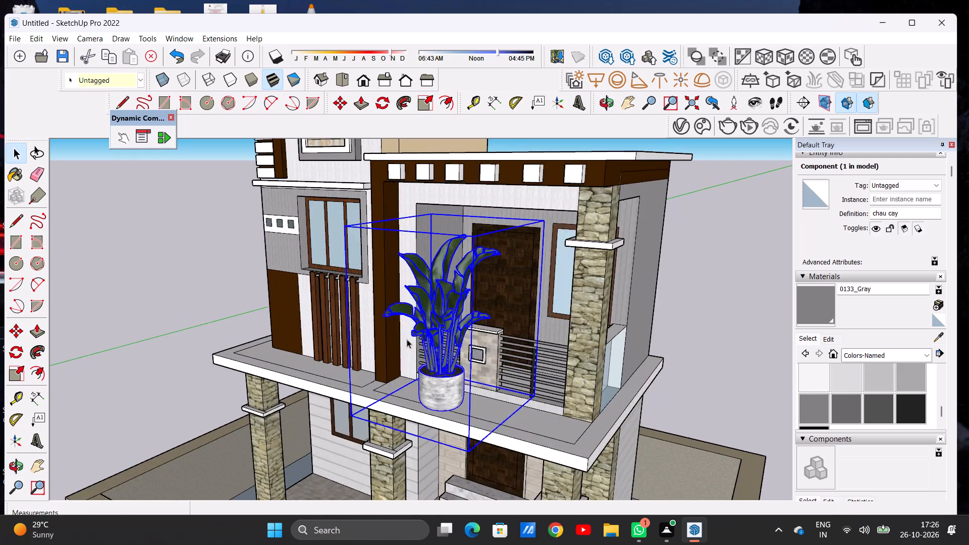
{"action": "scroll", "coordinate": [405, 340], "scroll_direction": "down", "scroll_amount": 6}
{"action": "middle_click_drag", "start_coordinate": [442, 355], "coordinate": [349, 352]}
{"action": "scroll", "coordinate": [406, 374], "scroll_direction": "up", "scroll_amount": 2}
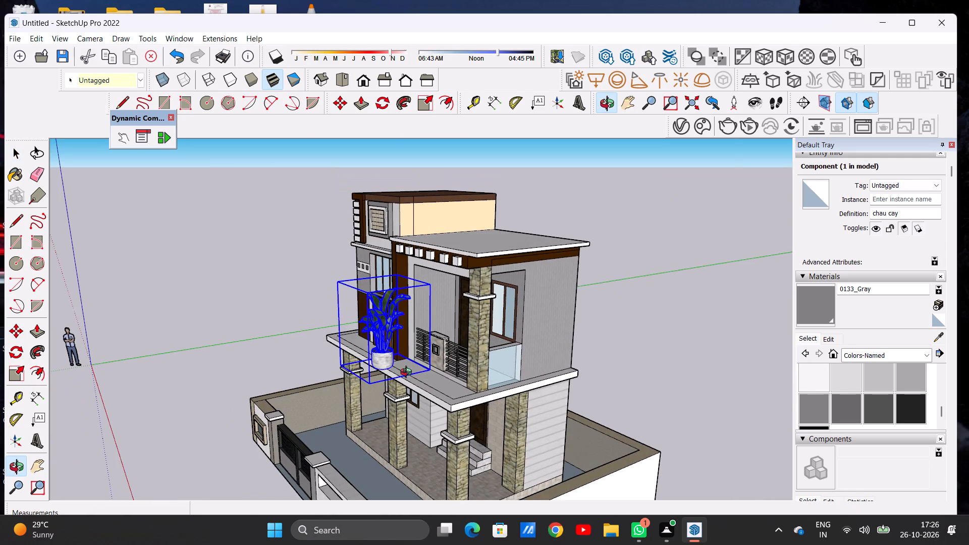
{"action": "scroll", "coordinate": [408, 373], "scroll_direction": "up", "scroll_amount": 11}
{"action": "key", "text": "m"}
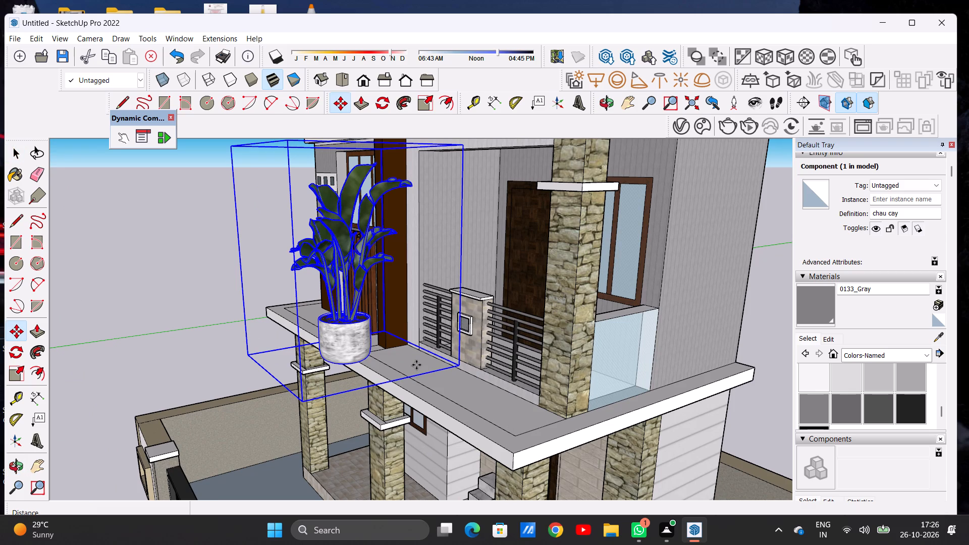
{"action": "left_click", "coordinate": [459, 366]}
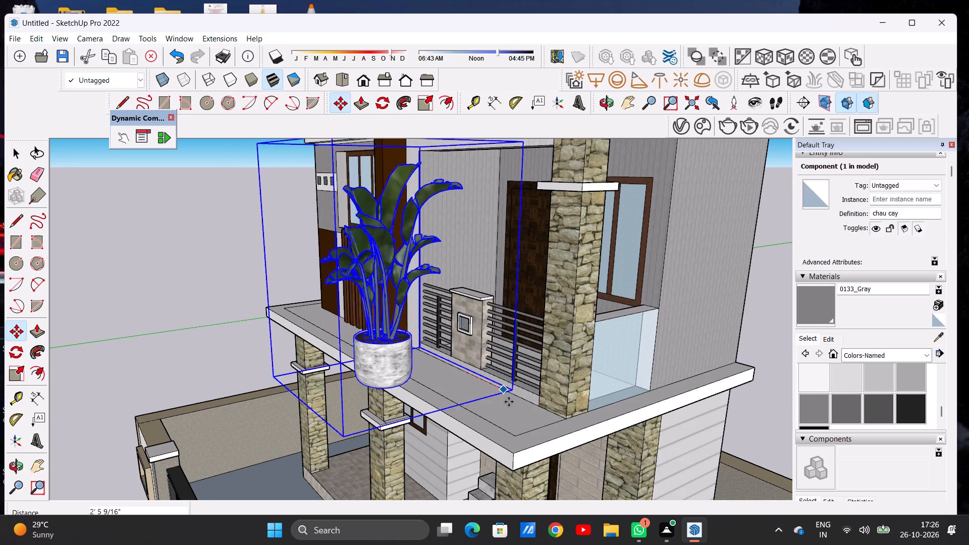
{"action": "left_click", "coordinate": [549, 412]}
{"action": "key", "text": "space"}
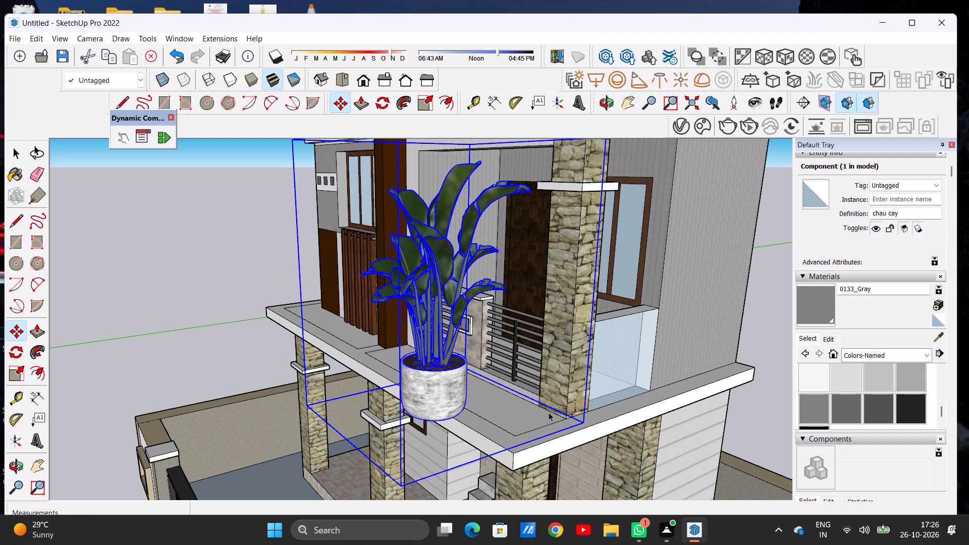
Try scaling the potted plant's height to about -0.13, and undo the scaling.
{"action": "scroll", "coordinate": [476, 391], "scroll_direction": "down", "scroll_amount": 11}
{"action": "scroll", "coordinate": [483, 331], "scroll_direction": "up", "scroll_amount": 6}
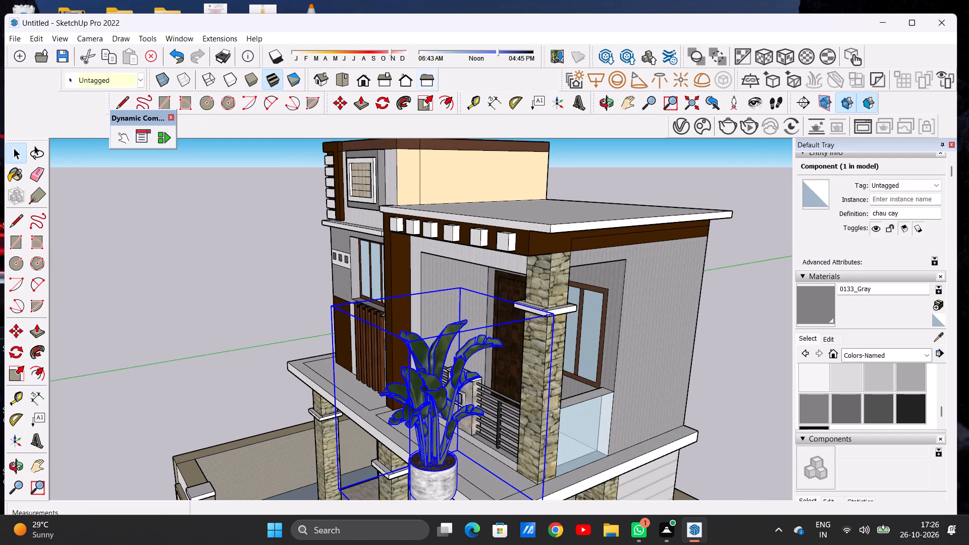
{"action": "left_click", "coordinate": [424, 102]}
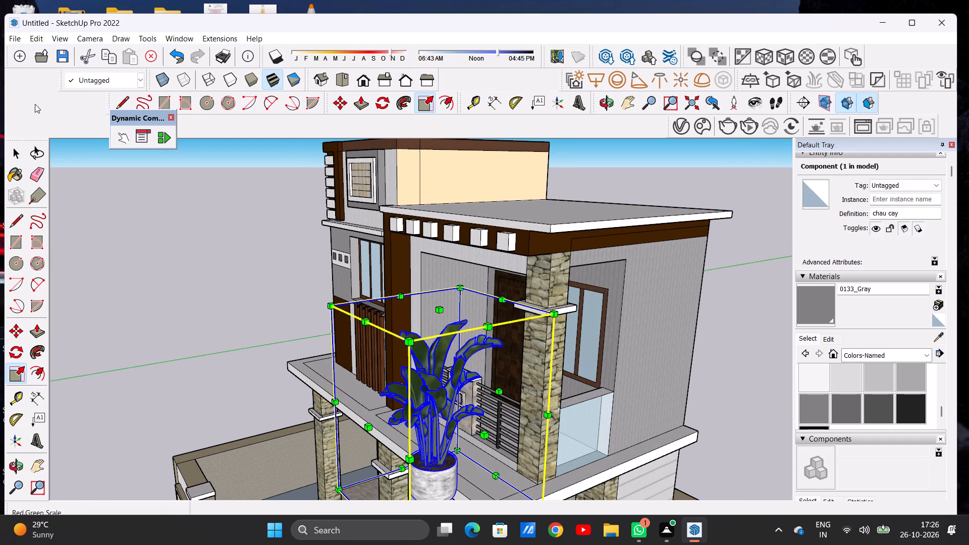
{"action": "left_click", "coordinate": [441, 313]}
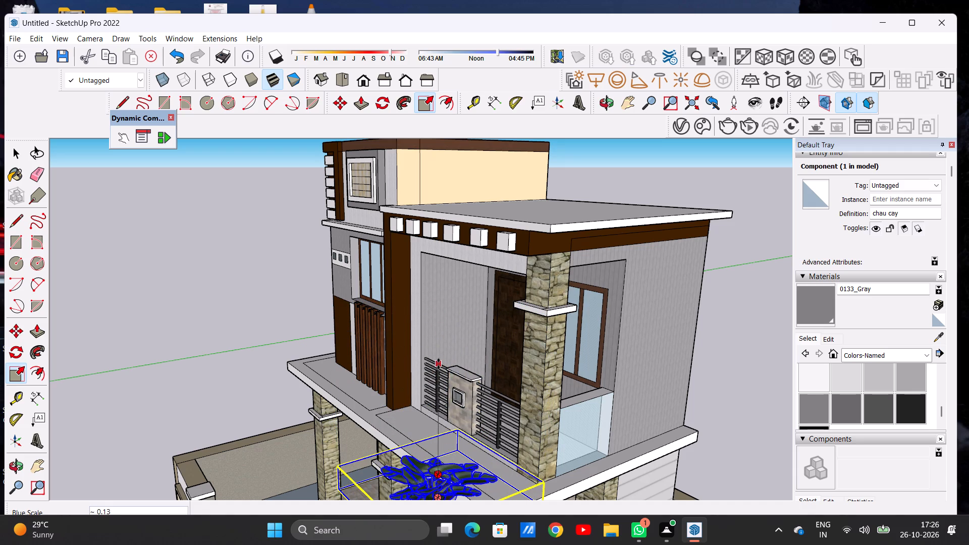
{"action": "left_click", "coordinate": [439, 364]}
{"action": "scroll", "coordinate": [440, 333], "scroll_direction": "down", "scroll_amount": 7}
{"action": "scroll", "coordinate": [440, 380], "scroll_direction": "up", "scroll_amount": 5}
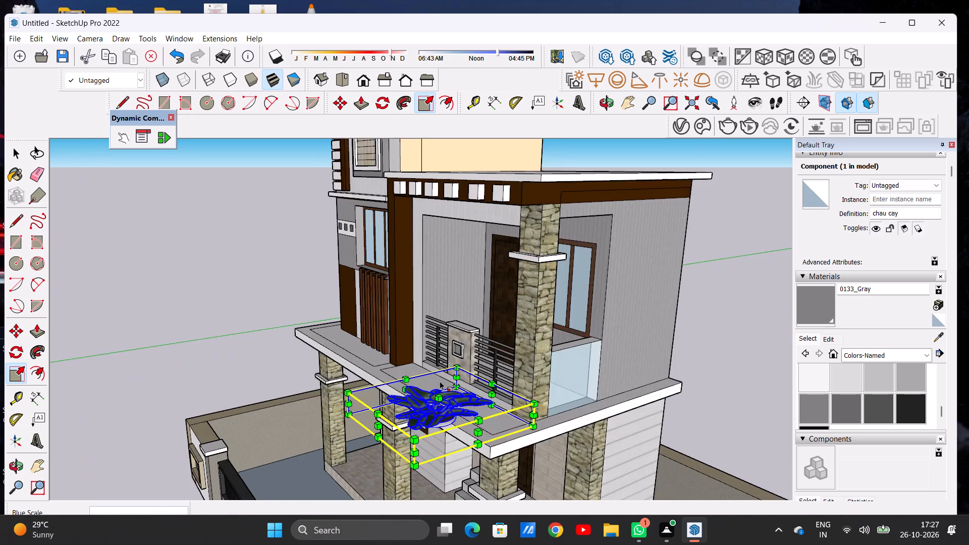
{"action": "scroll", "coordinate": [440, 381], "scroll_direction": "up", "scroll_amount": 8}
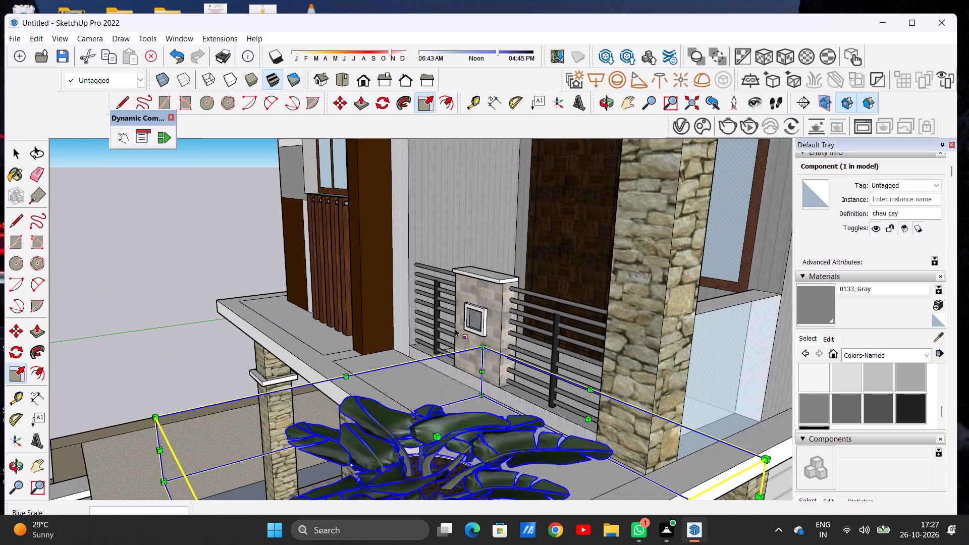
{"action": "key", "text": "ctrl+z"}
Scale the potted plant's height along the blue axis to about 0.71.
{"action": "scroll", "coordinate": [455, 329], "scroll_direction": "down", "scroll_amount": 6}
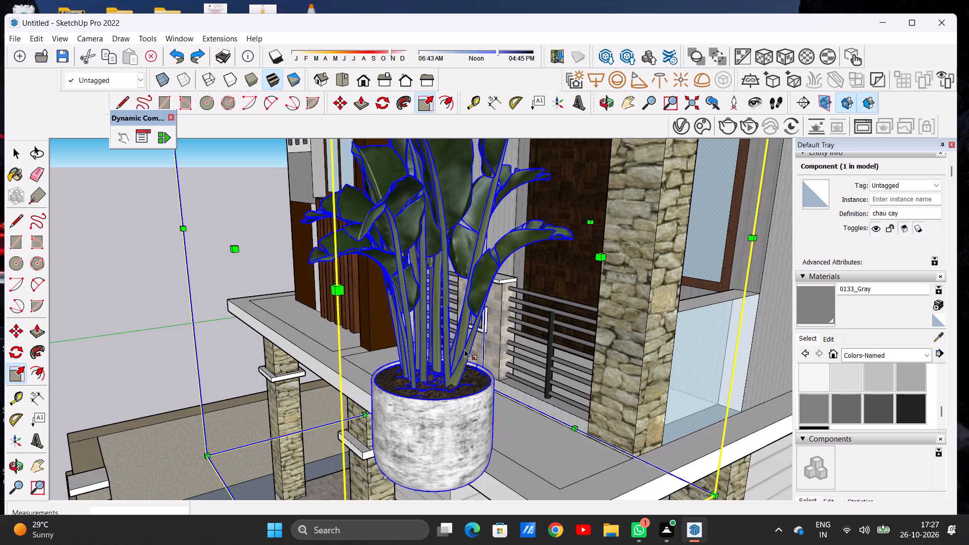
{"action": "scroll", "coordinate": [464, 349], "scroll_direction": "down", "scroll_amount": 8}
{"action": "scroll", "coordinate": [472, 250], "scroll_direction": "down", "scroll_amount": 13}
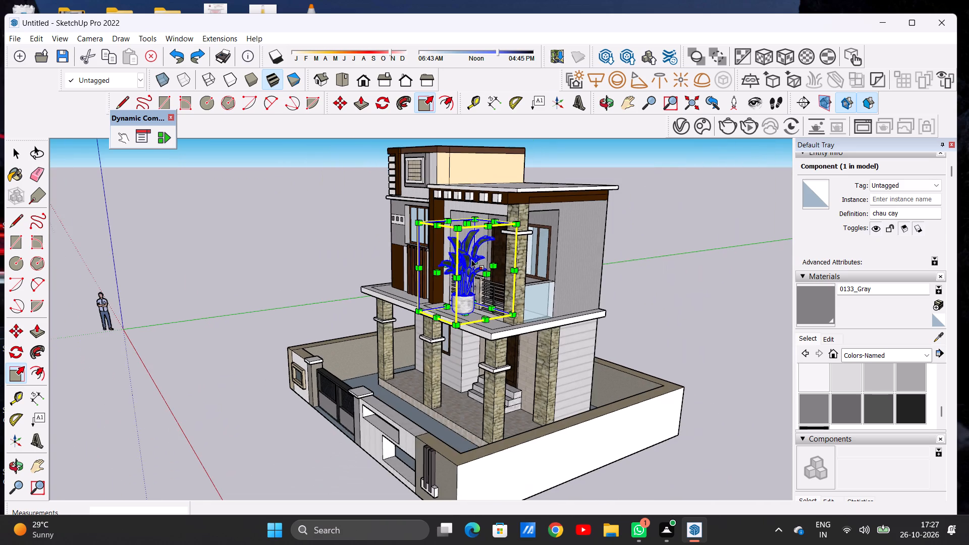
{"action": "scroll", "coordinate": [468, 214], "scroll_direction": "up", "scroll_amount": 7}
{"action": "left_click", "coordinate": [467, 238]}
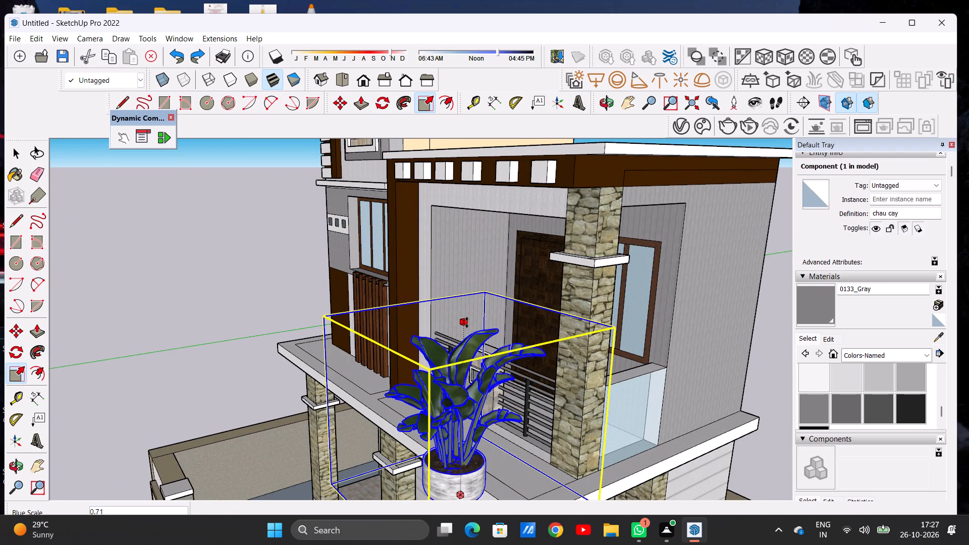
{"action": "left_click", "coordinate": [467, 322]}
Scale the potted plant along the red axis to about 0.71, leaving its green-axis scale at 1.00.
{"action": "scroll", "coordinate": [475, 275], "scroll_direction": "down", "scroll_amount": 7}
{"action": "scroll", "coordinate": [446, 334], "scroll_direction": "up", "scroll_amount": 6}
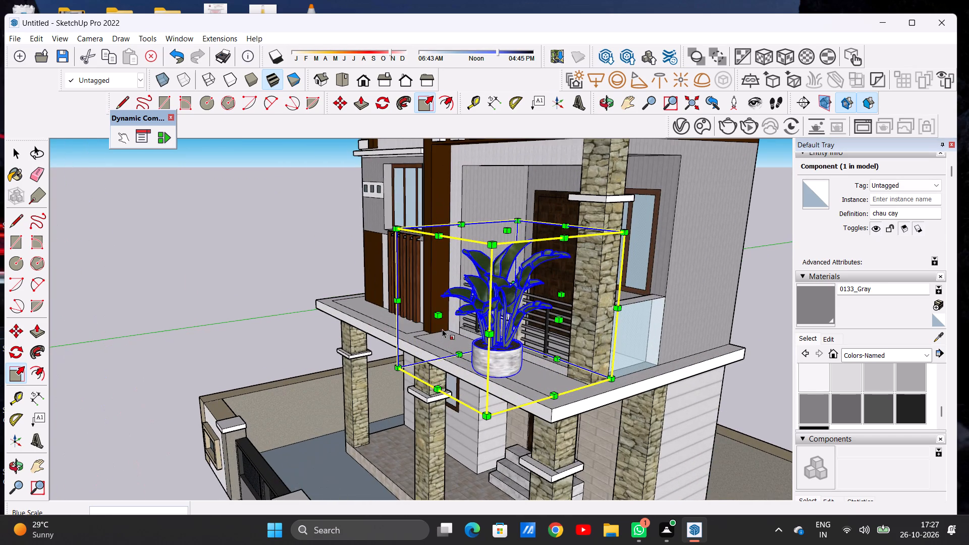
{"action": "left_click", "coordinate": [437, 313]}
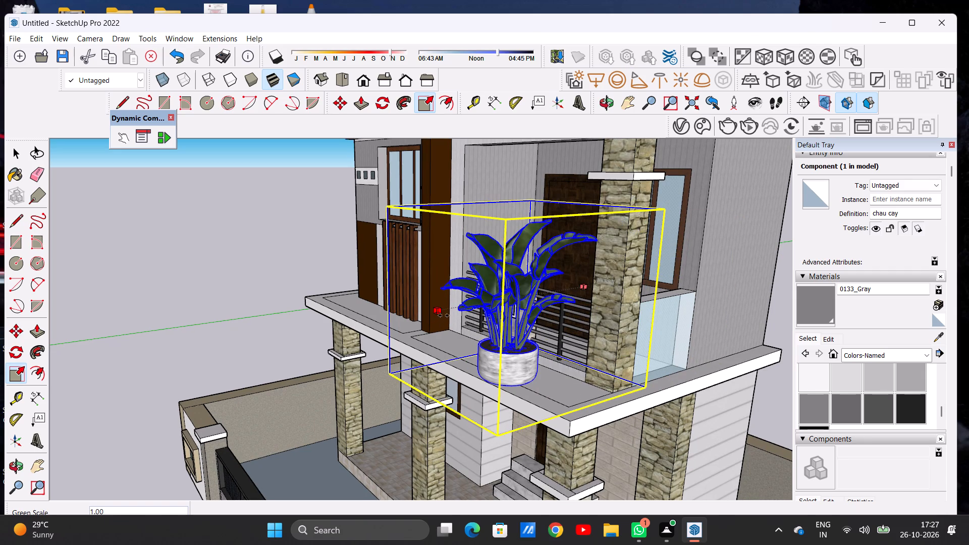
{"action": "left_click", "coordinate": [444, 315]}
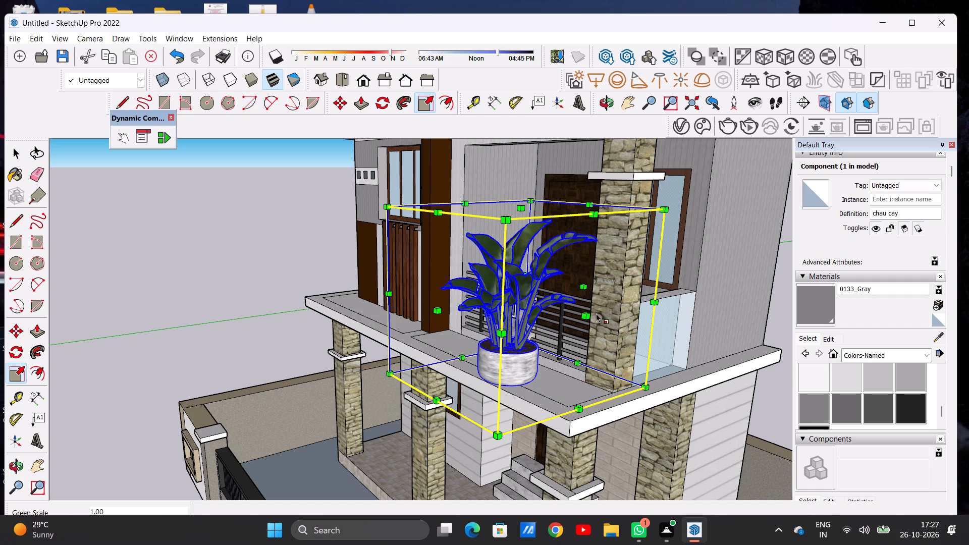
{"action": "left_click", "coordinate": [584, 317]}
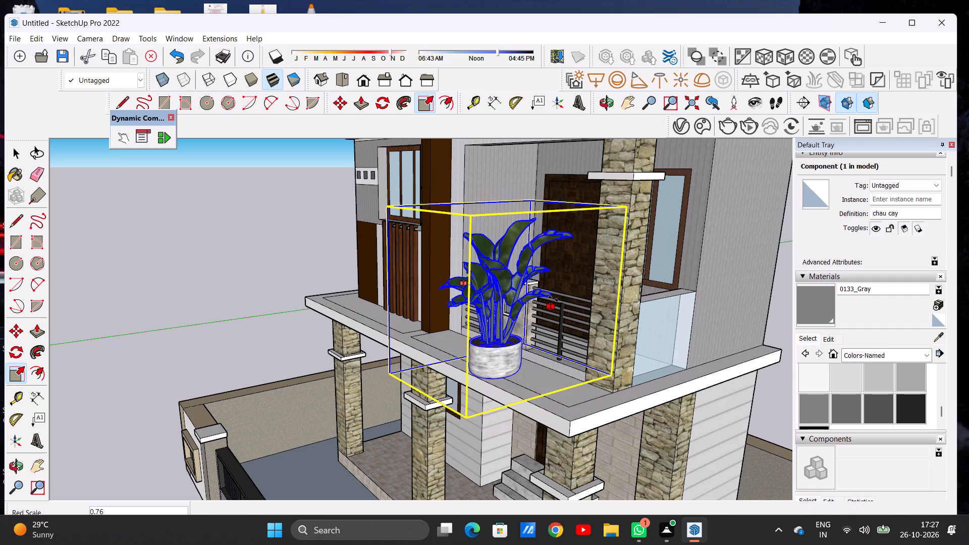
{"action": "left_click", "coordinate": [548, 295]}
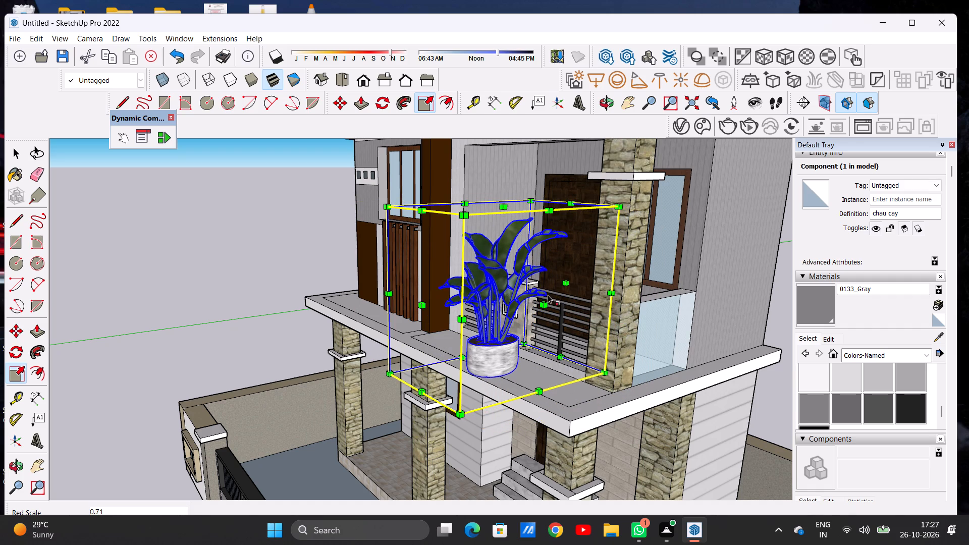
{"action": "left_click", "coordinate": [420, 304]}
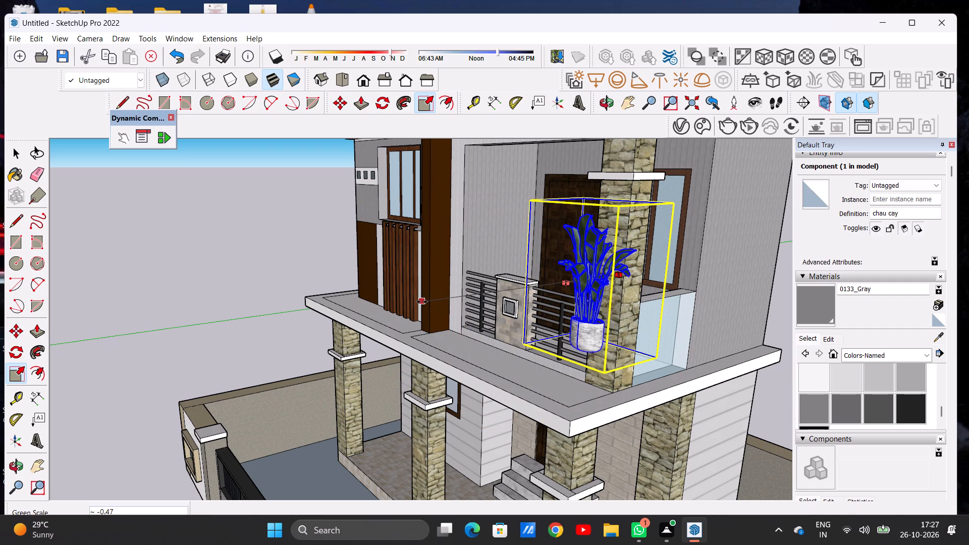
{"action": "key", "text": "space"}
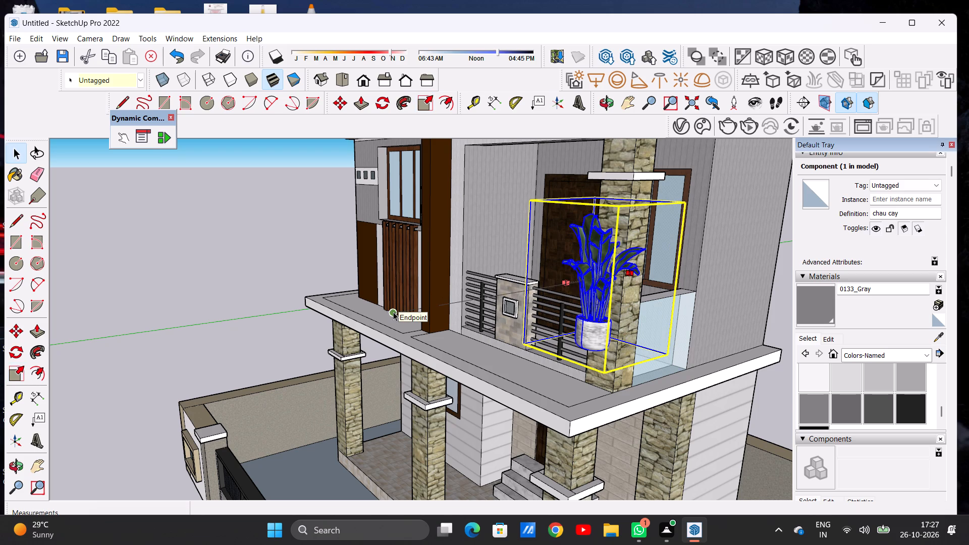
Scale the potted plant along the green axis to about 0.66.
{"action": "scroll", "coordinate": [435, 298], "scroll_direction": "down", "scroll_amount": 3}
{"action": "middle_click_drag", "start_coordinate": [472, 297], "coordinate": [363, 297]}
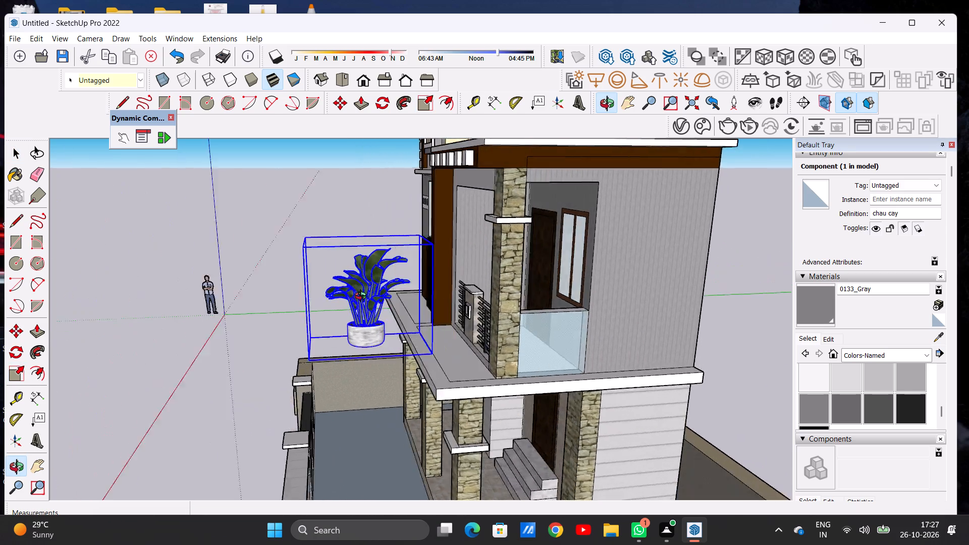
{"action": "middle_click_drag", "start_coordinate": [363, 297], "coordinate": [325, 306]}
{"action": "scroll", "coordinate": [359, 323], "scroll_direction": "up", "scroll_amount": 5}
{"action": "scroll", "coordinate": [374, 311], "scroll_direction": "down", "scroll_amount": 7}
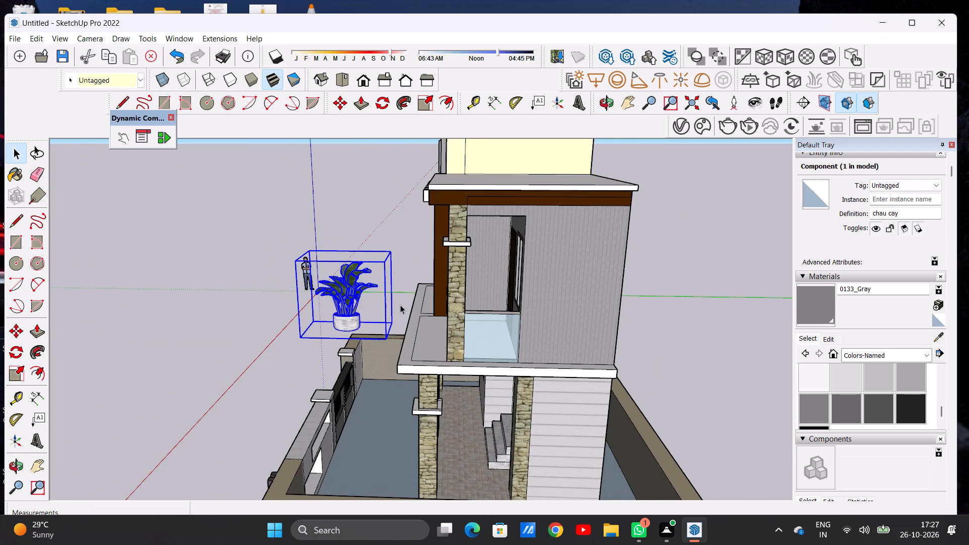
{"action": "left_click", "coordinate": [422, 104]}
{"action": "scroll", "coordinate": [0, 0], "scroll_direction": "up", "scroll_amount": 5}
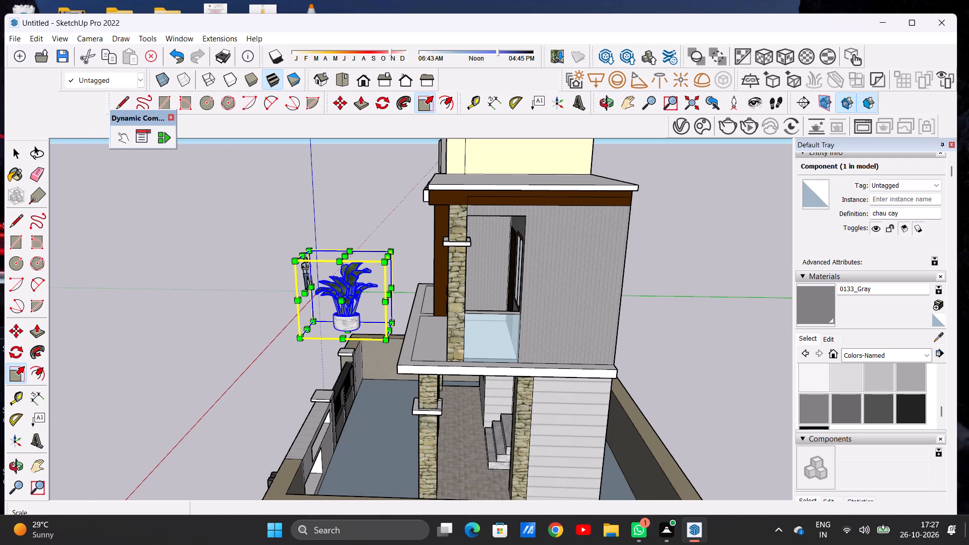
{"action": "scroll", "coordinate": [407, 282], "scroll_direction": "up", "scroll_amount": 4}
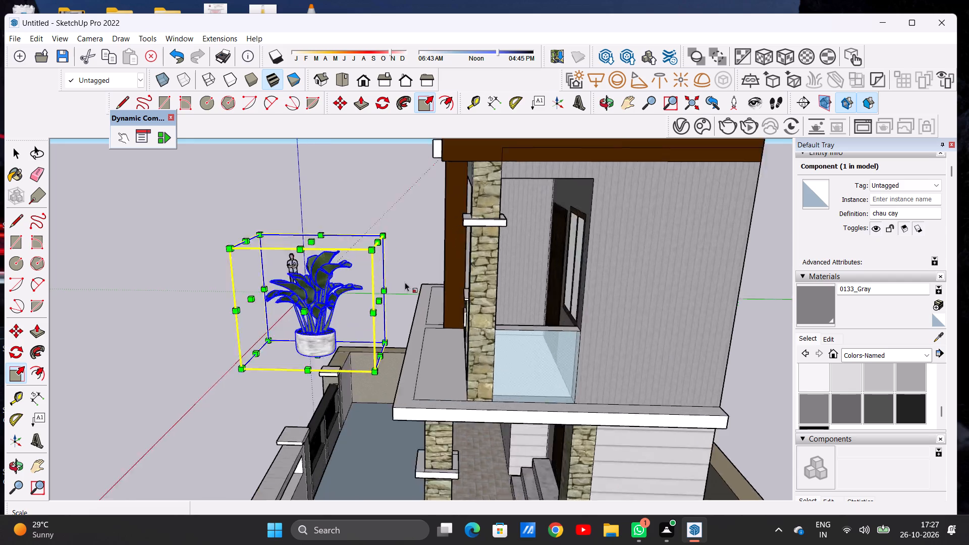
{"action": "scroll", "coordinate": [405, 282], "scroll_direction": "up", "scroll_amount": 4}
{"action": "scroll", "coordinate": [402, 285], "scroll_direction": "down", "scroll_amount": 5}
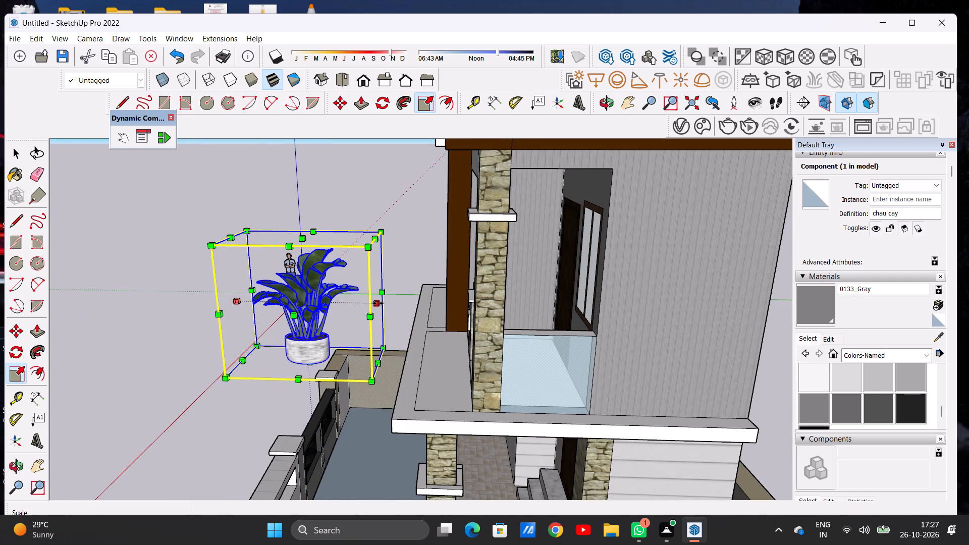
{"action": "left_click", "coordinate": [378, 303]}
{"action": "left_click", "coordinate": [328, 267]}
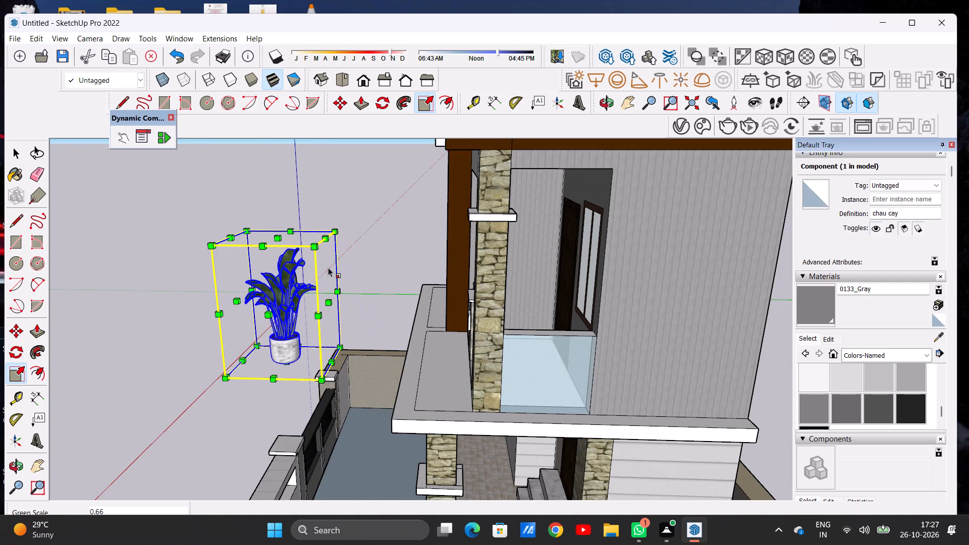
{"action": "key", "text": "space"}
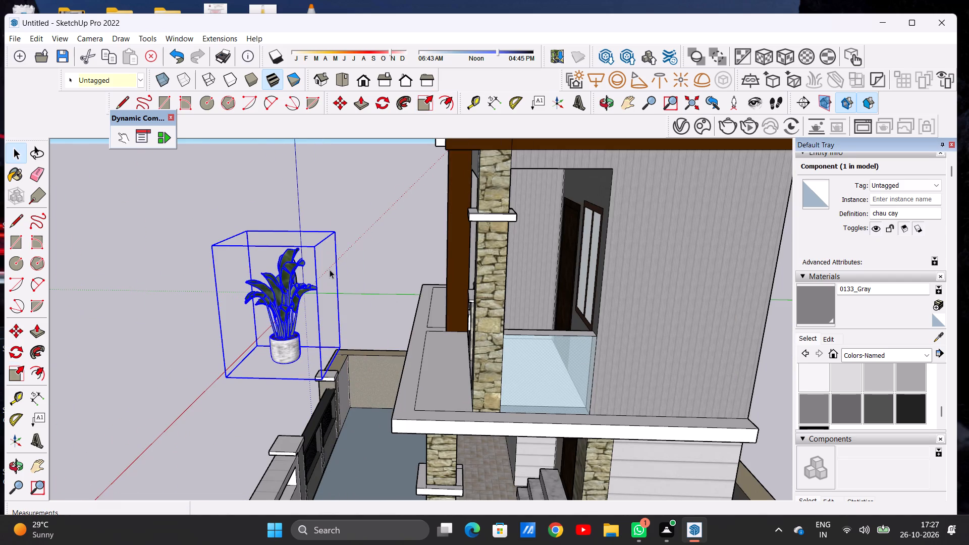
Move the potted plant by its bottom bounding-box corner across to the balcony ledge near the tall brown column.
{"action": "key", "text": "m"}
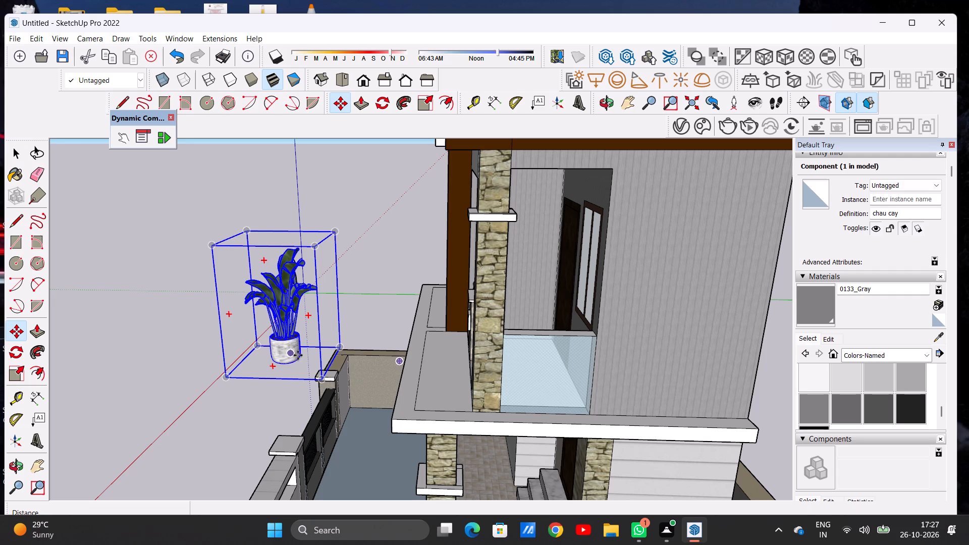
{"action": "left_click", "coordinate": [324, 384]}
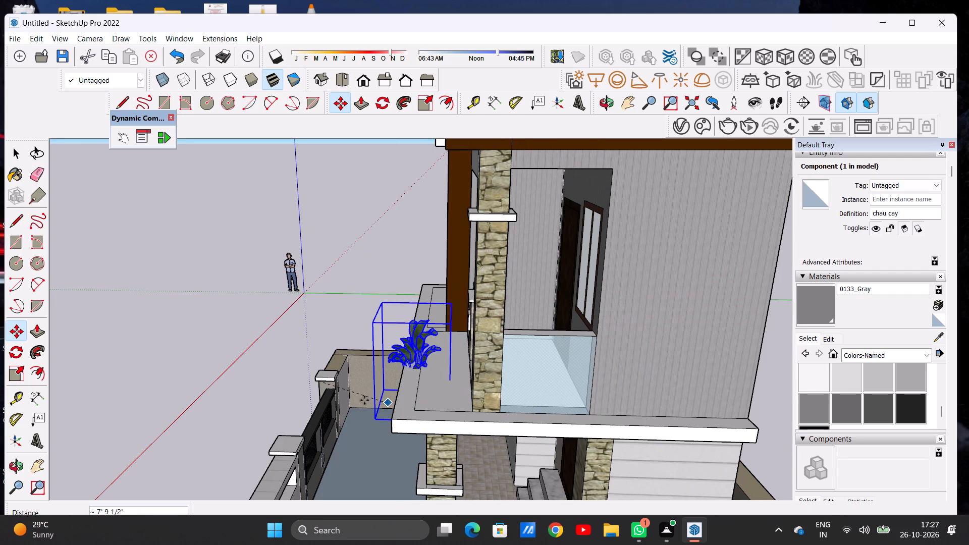
{"action": "left_click", "coordinate": [388, 390]}
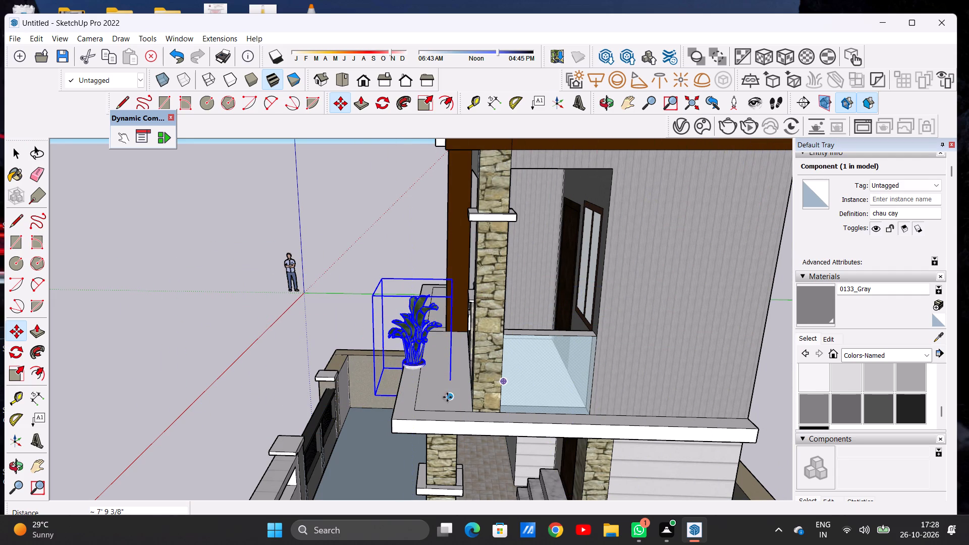
{"action": "left_click", "coordinate": [452, 400]}
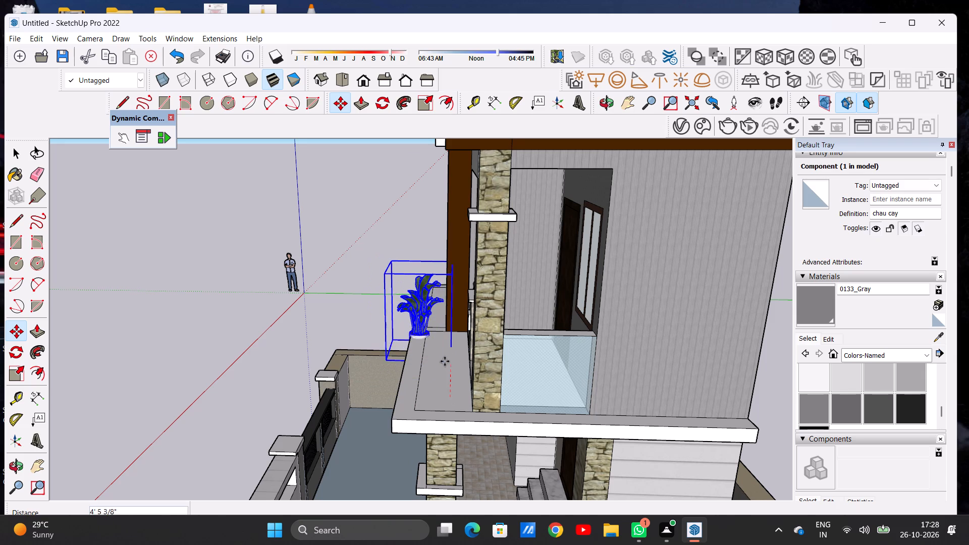
{"action": "left_click", "coordinate": [442, 355]}
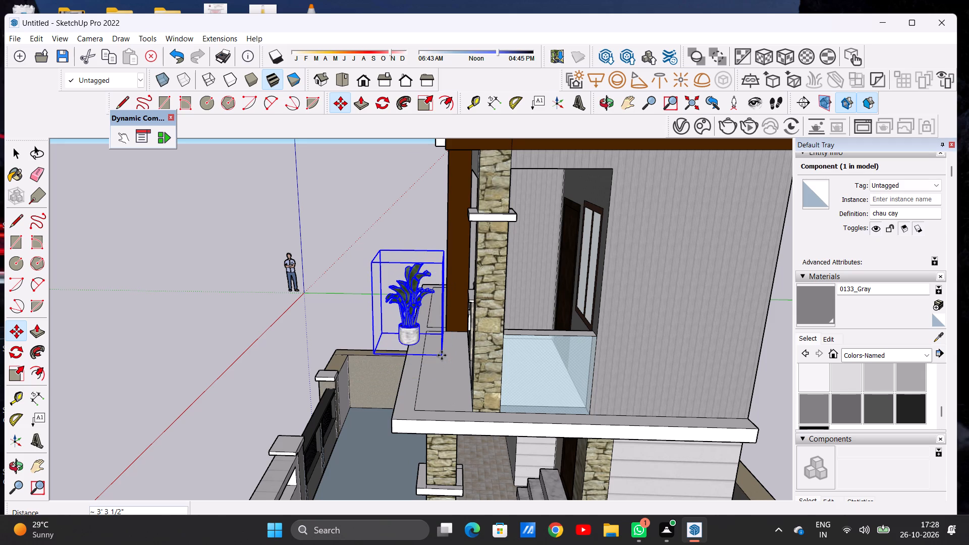
{"action": "key", "text": "space"}
Move the potted plant by its bottom bounding-box corner about 1' 4 7/8" inward, to the base of the balcony railing.
{"action": "scroll", "coordinate": [443, 354], "scroll_direction": "down", "scroll_amount": 4}
{"action": "middle_click_drag", "start_coordinate": [411, 355], "coordinate": [439, 358]}
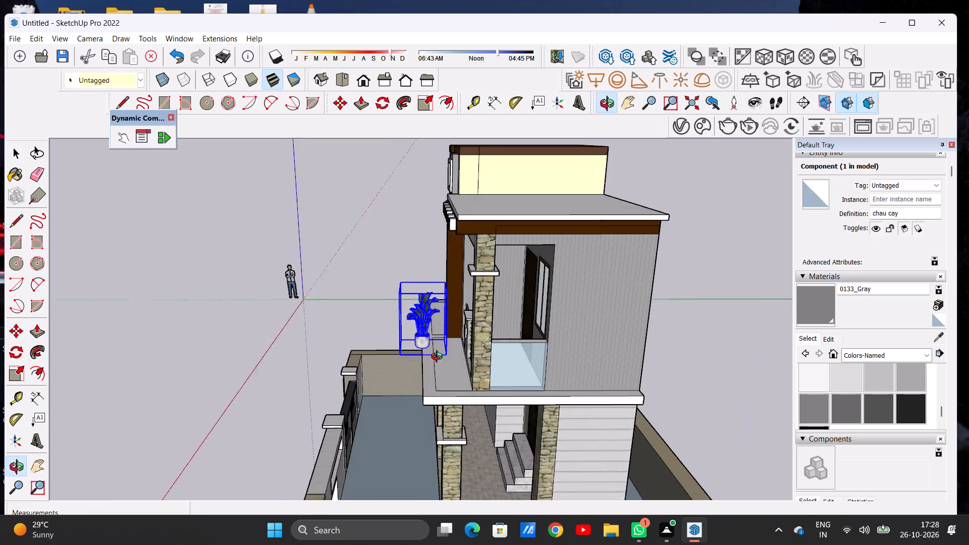
{"action": "middle_click_drag", "start_coordinate": [439, 358], "coordinate": [638, 355]}
{"action": "scroll", "coordinate": [513, 335], "scroll_direction": "down", "scroll_amount": 2}
{"action": "scroll", "coordinate": [512, 335], "scroll_direction": "up", "scroll_amount": 1}
{"action": "scroll", "coordinate": [512, 335], "scroll_direction": "down", "scroll_amount": 2}
{"action": "scroll", "coordinate": [490, 333], "scroll_direction": "up", "scroll_amount": 16}
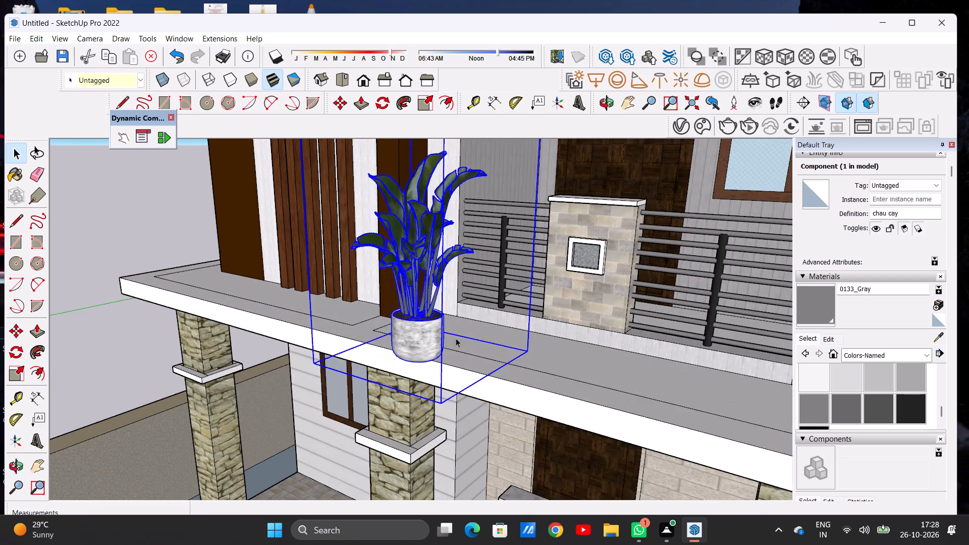
{"action": "middle_click_drag", "start_coordinate": [459, 342], "coordinate": [589, 353]}
{"action": "scroll", "coordinate": [480, 329], "scroll_direction": "down", "scroll_amount": 8}
{"action": "scroll", "coordinate": [520, 351], "scroll_direction": "up", "scroll_amount": 2}
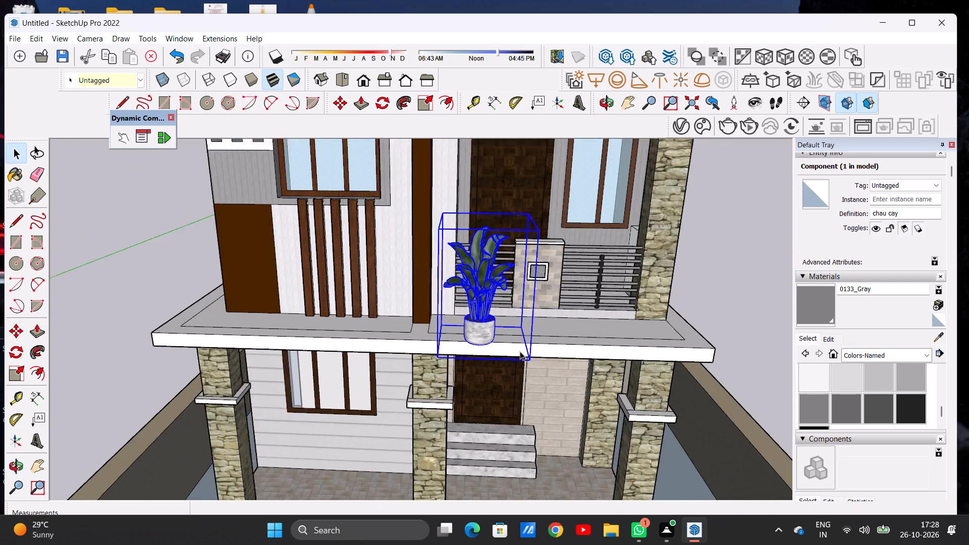
{"action": "scroll", "coordinate": [520, 351], "scroll_direction": "up", "scroll_amount": 6}
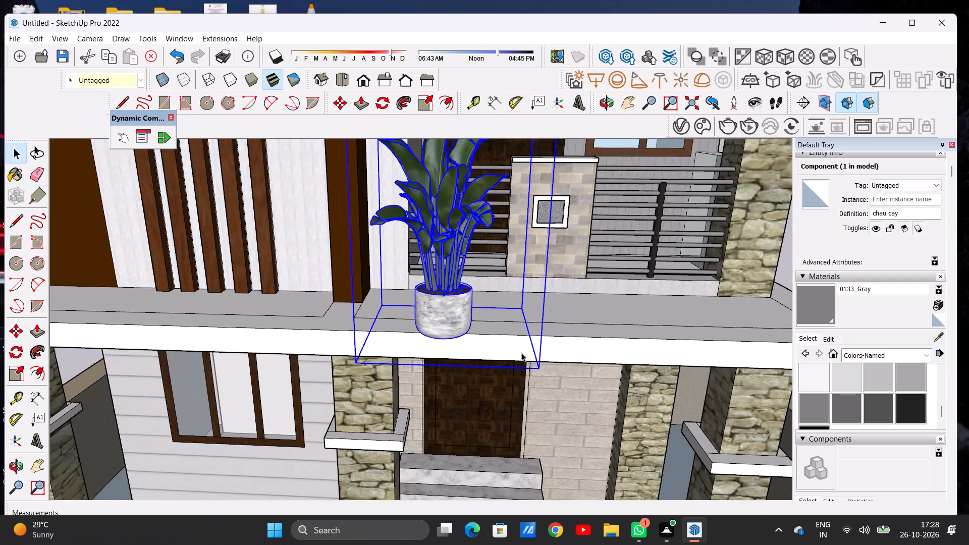
{"action": "scroll", "coordinate": [390, 320], "scroll_direction": "down", "scroll_amount": 7}
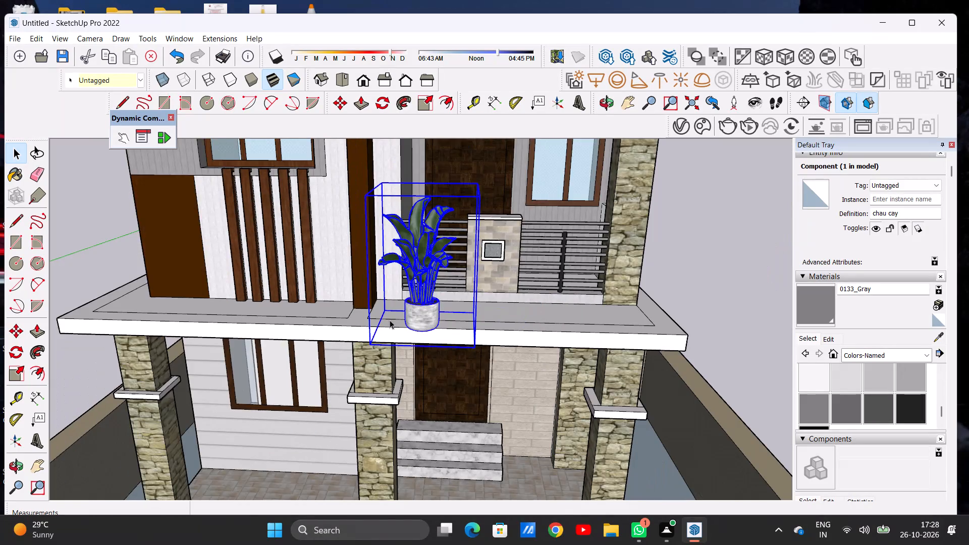
{"action": "scroll", "coordinate": [385, 306], "scroll_direction": "down", "scroll_amount": 3}
{"action": "middle_click_drag", "start_coordinate": [430, 292], "coordinate": [270, 305]}
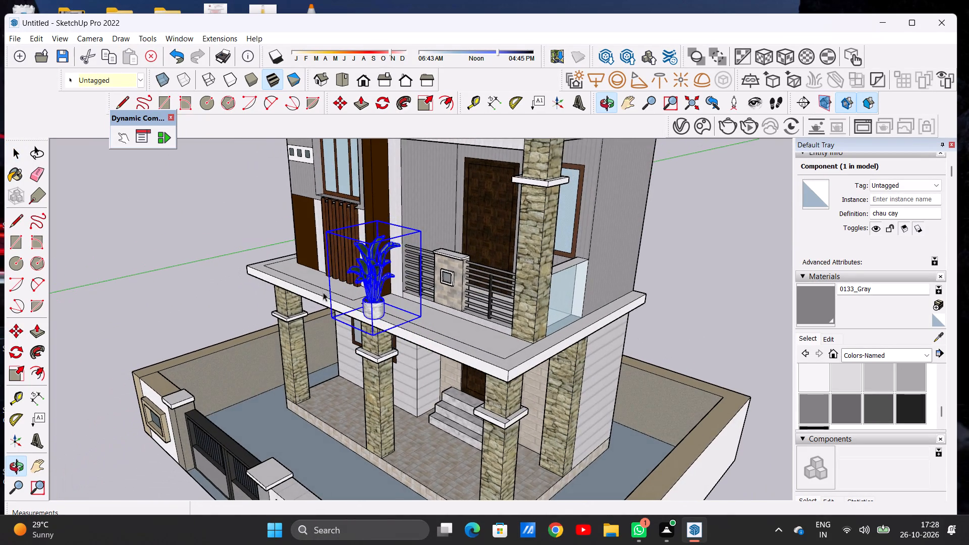
{"action": "scroll", "coordinate": [344, 292], "scroll_direction": "up", "scroll_amount": 6}
{"action": "scroll", "coordinate": [345, 292], "scroll_direction": "down", "scroll_amount": 6}
{"action": "middle_click_drag", "start_coordinate": [399, 300], "coordinate": [320, 330]}
{"action": "scroll", "coordinate": [370, 325], "scroll_direction": "up", "scroll_amount": 2}
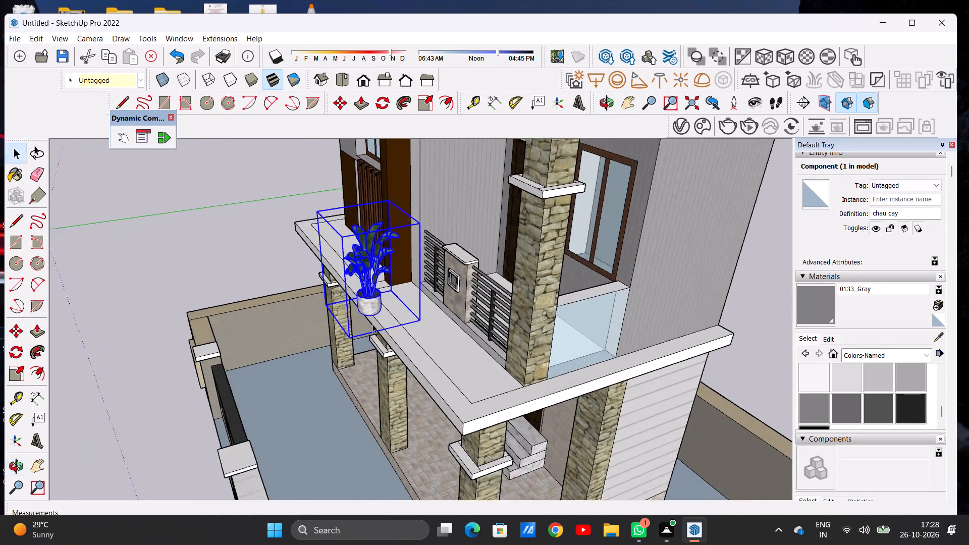
{"action": "scroll", "coordinate": [372, 324], "scroll_direction": "up", "scroll_amount": 5}
{"action": "key", "text": "m"}
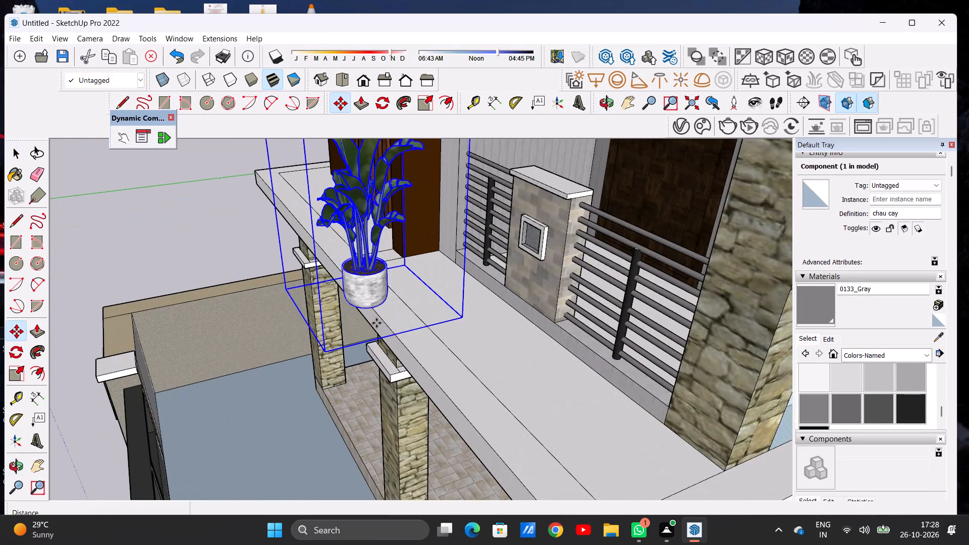
{"action": "left_click", "coordinate": [460, 314]}
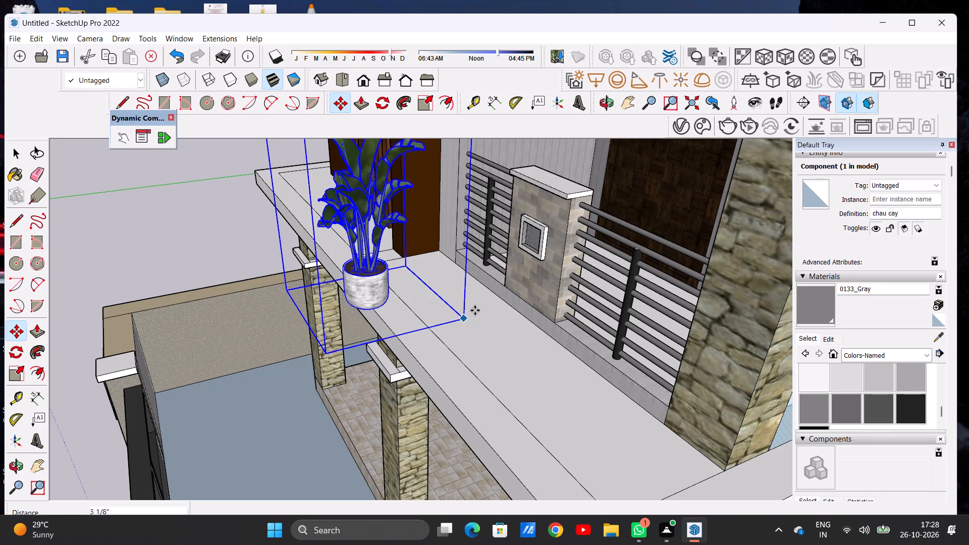
{"action": "left_click", "coordinate": [505, 302]}
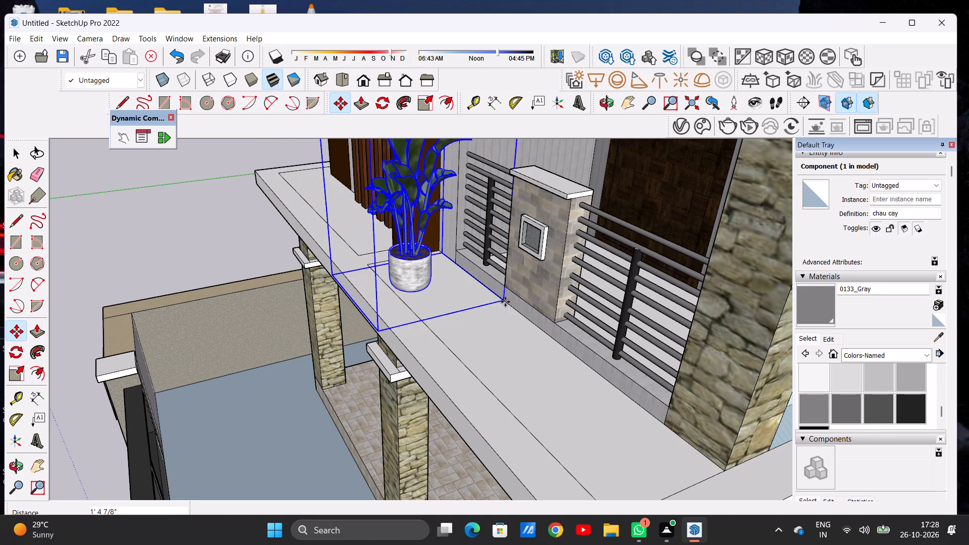
Move the potted plant about 7' 5" along the ledge to the balcony's outer stone pillar, and deselect it.
{"action": "left_click", "coordinate": [505, 299]}
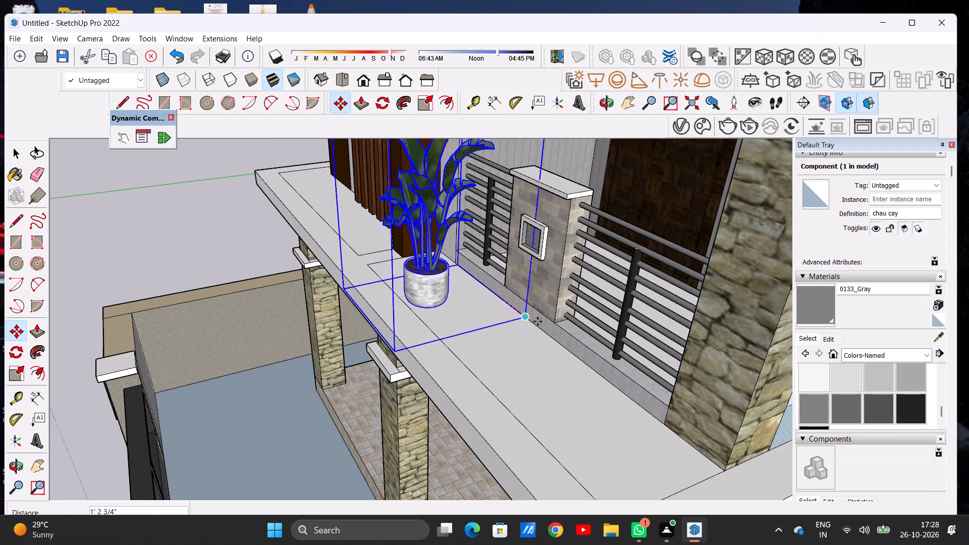
{"action": "scroll", "coordinate": [549, 329], "scroll_direction": "down", "scroll_amount": 6}
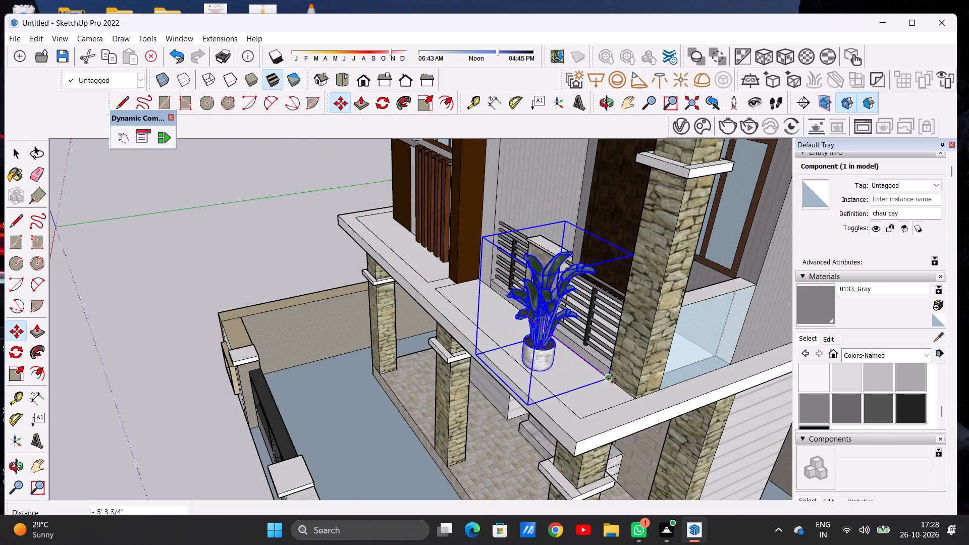
{"action": "left_click", "coordinate": [666, 407]}
{"action": "key", "text": "space"}
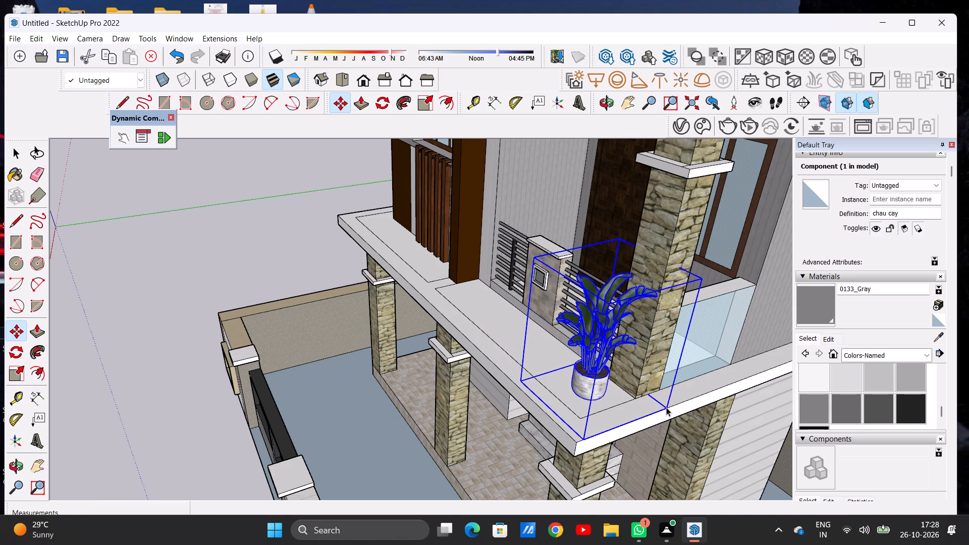
{"action": "left_click", "coordinate": [277, 275]}
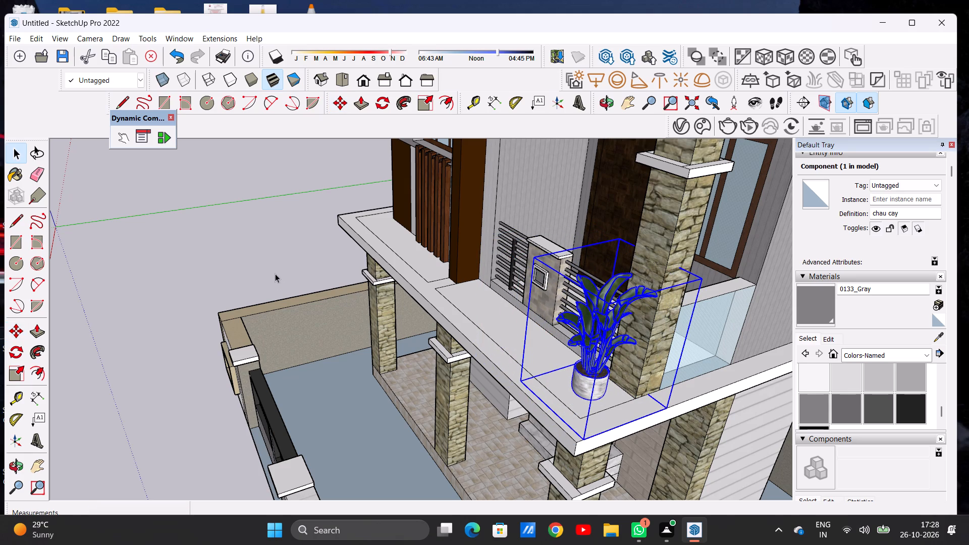
Examine the potted plant's size and placement on the balcony and the whole house front from several angles and distances.
{"action": "scroll", "coordinate": [515, 320], "scroll_direction": "down", "scroll_amount": 3}
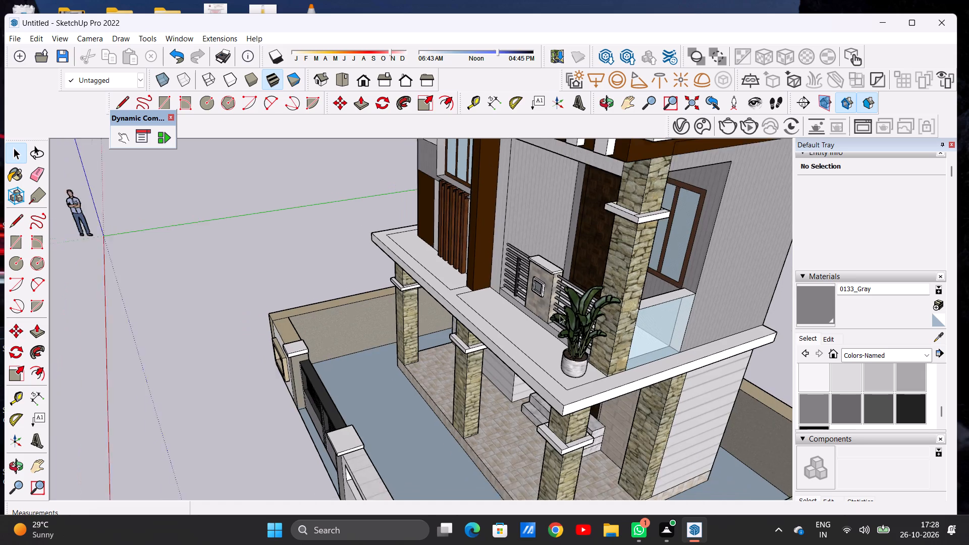
{"action": "scroll", "coordinate": [560, 315], "scroll_direction": "down", "scroll_amount": 4}
{"action": "middle_click_drag", "start_coordinate": [518, 331], "coordinate": [650, 304]}
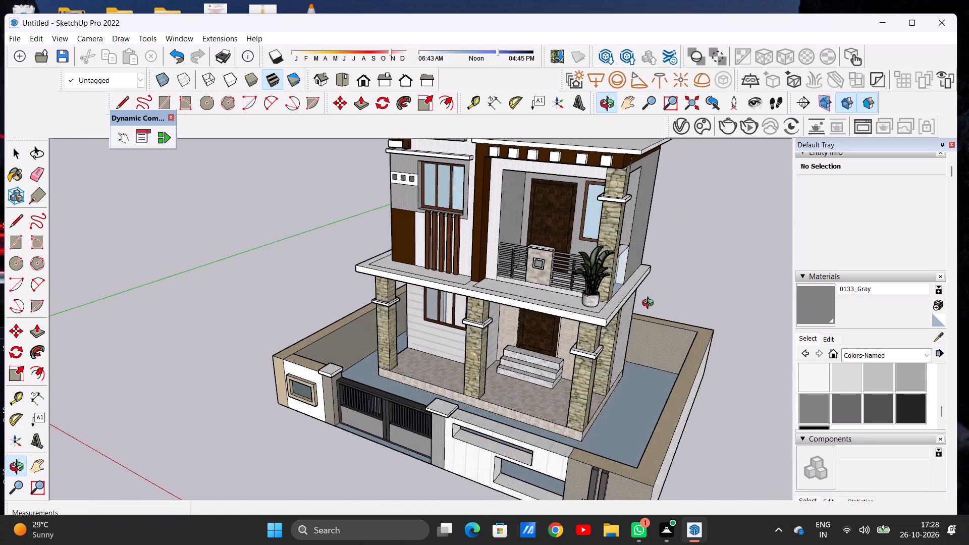
{"action": "middle_click_drag", "start_coordinate": [650, 304], "coordinate": [651, 304]}
{"action": "scroll", "coordinate": [566, 334], "scroll_direction": "down", "scroll_amount": 10}
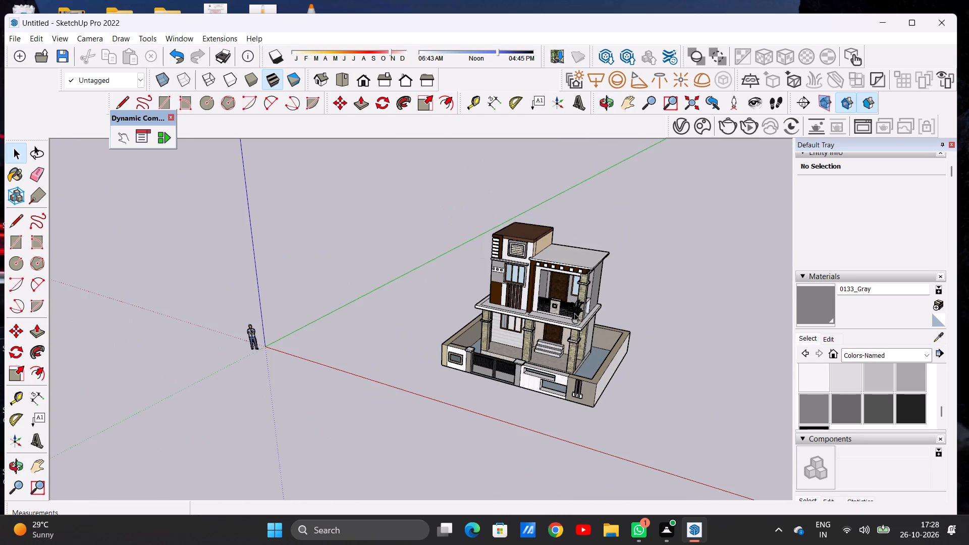
{"action": "scroll", "coordinate": [598, 304], "scroll_direction": "up", "scroll_amount": 15}
{"action": "middle_click_drag", "start_coordinate": [535, 343], "coordinate": [597, 271]}
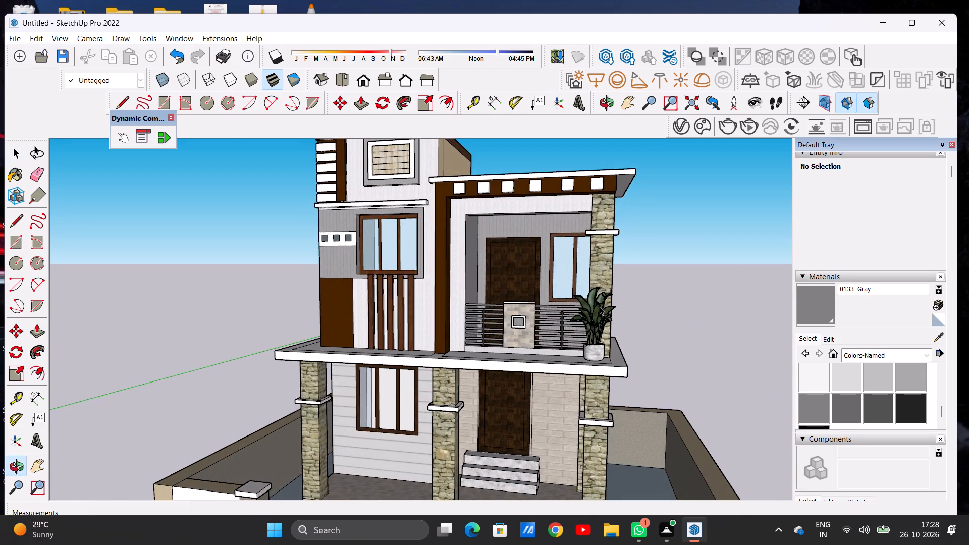
{"action": "scroll", "coordinate": [601, 337], "scroll_direction": "down", "scroll_amount": 14}
{"action": "scroll", "coordinate": [606, 315], "scroll_direction": "up", "scroll_amount": 16}
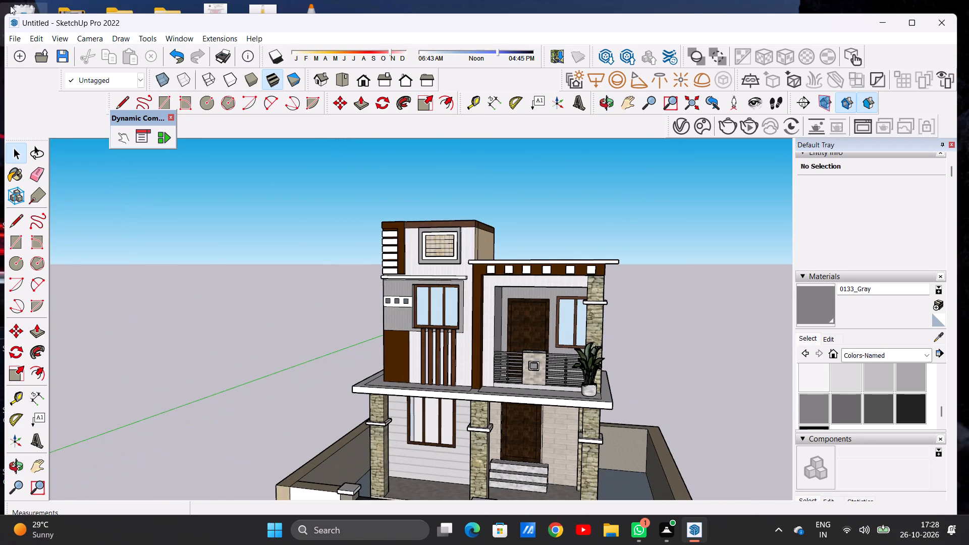
{"action": "scroll", "coordinate": [18, 7], "scroll_direction": "up", "scroll_amount": 7}
{"action": "scroll", "coordinate": [481, 330], "scroll_direction": "down", "scroll_amount": 9}
{"action": "scroll", "coordinate": [476, 320], "scroll_direction": "up", "scroll_amount": 6}
{"action": "scroll", "coordinate": [478, 328], "scroll_direction": "down", "scroll_amount": 1}
{"action": "scroll", "coordinate": [478, 328], "scroll_direction": "up", "scroll_amount": 7}
{"action": "middle_click_drag", "start_coordinate": [401, 329], "coordinate": [621, 328]}
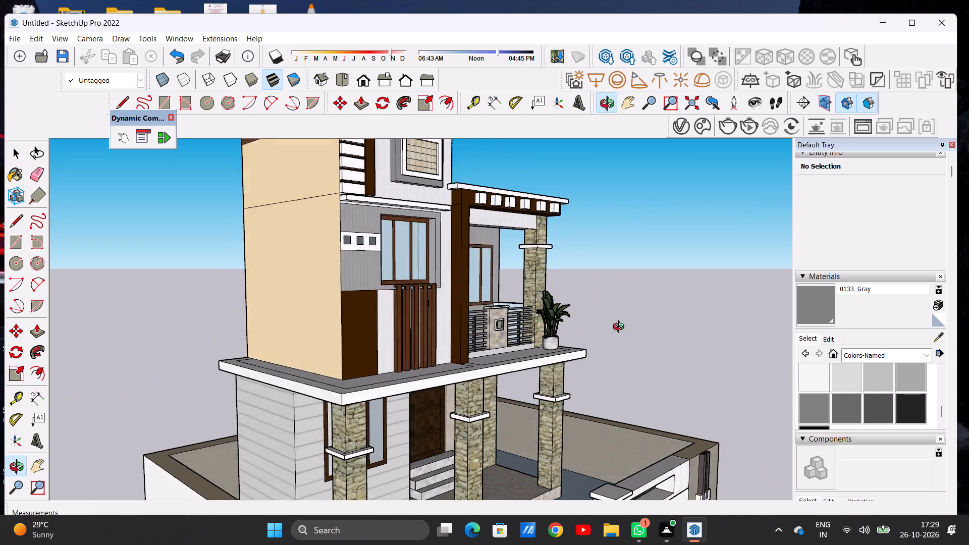
{"action": "middle_click_drag", "start_coordinate": [621, 328], "coordinate": [457, 332]}
{"action": "scroll", "coordinate": [460, 323], "scroll_direction": "down", "scroll_amount": 5}
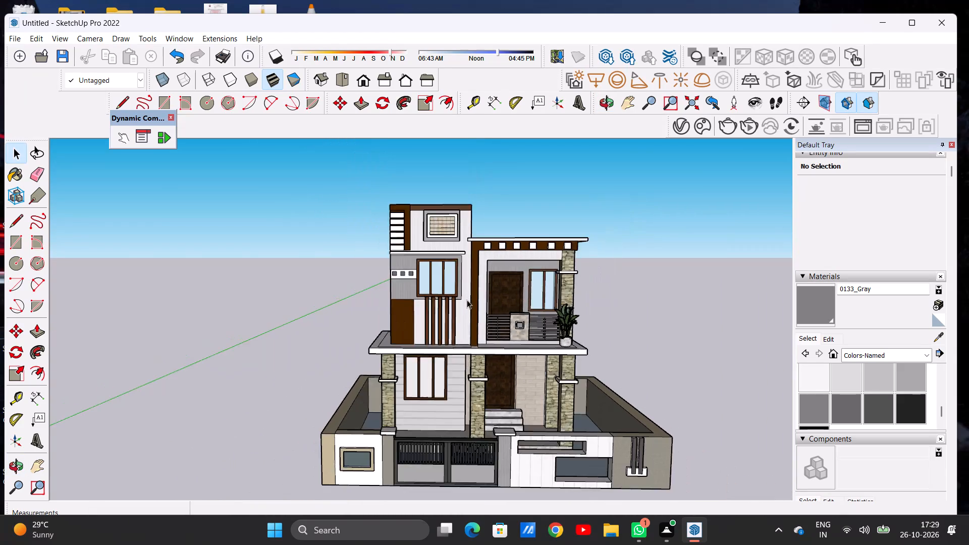
{"action": "scroll", "coordinate": [467, 300], "scroll_direction": "down", "scroll_amount": 5}
{"action": "scroll", "coordinate": [528, 357], "scroll_direction": "up", "scroll_amount": 4}
{"action": "scroll", "coordinate": [549, 309], "scroll_direction": "up", "scroll_amount": 2}
{"action": "scroll", "coordinate": [550, 307], "scroll_direction": "down", "scroll_amount": 1}
{"action": "scroll", "coordinate": [550, 307], "scroll_direction": "up", "scroll_amount": 7}
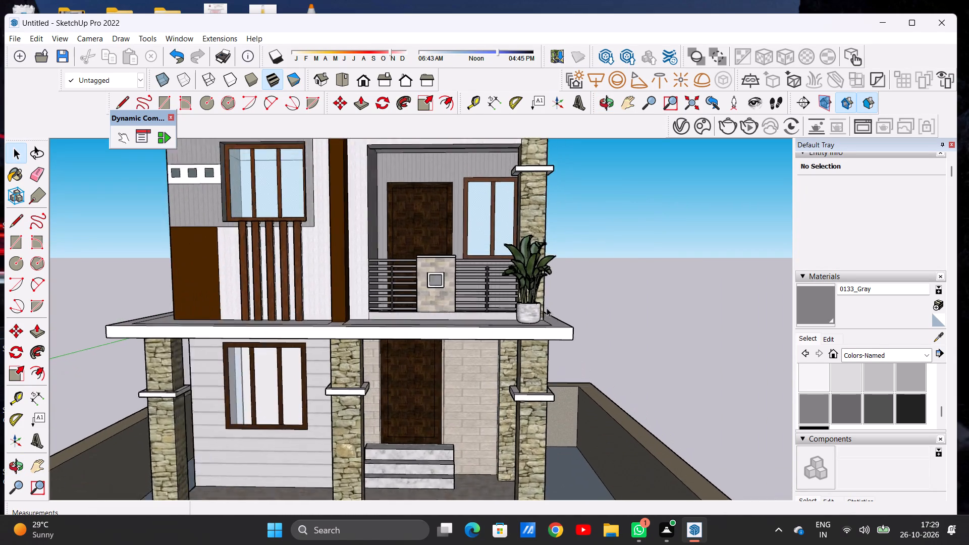
{"action": "scroll", "coordinate": [547, 308], "scroll_direction": "up", "scroll_amount": 2}
{"action": "middle_click_drag", "start_coordinate": [596, 304], "coordinate": [493, 334]}
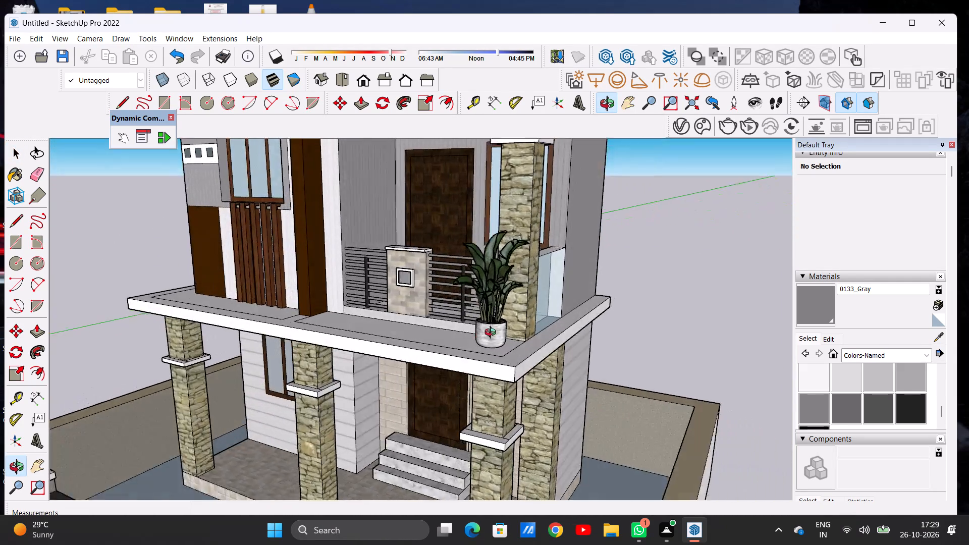
{"action": "middle_click_drag", "start_coordinate": [493, 334], "coordinate": [540, 307]}
{"action": "scroll", "coordinate": [542, 319], "scroll_direction": "down", "scroll_amount": 11}
{"action": "middle_click_drag", "start_coordinate": [471, 334], "coordinate": [489, 334]}
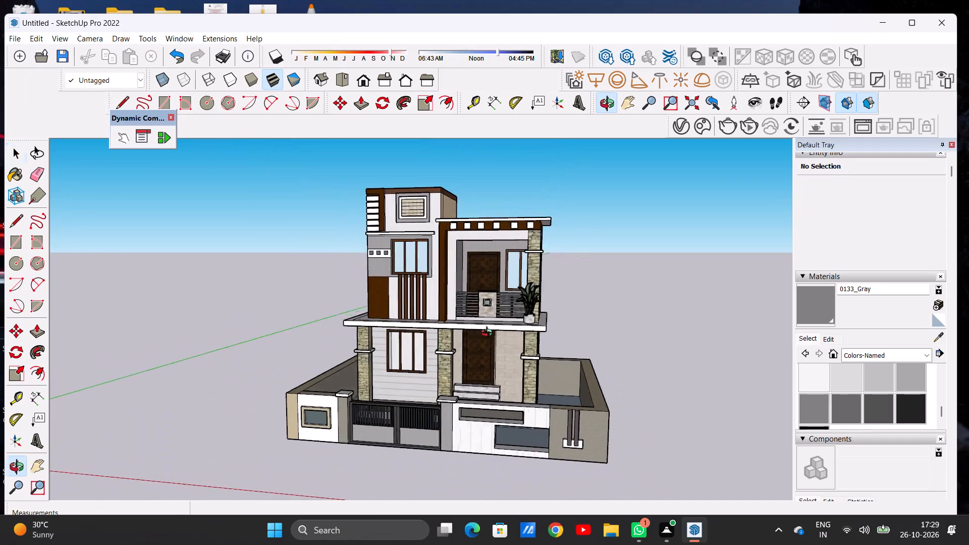
{"action": "middle_click_drag", "start_coordinate": [489, 334], "coordinate": [508, 352]}
{"action": "scroll", "coordinate": [468, 310], "scroll_direction": "up", "scroll_amount": 15}
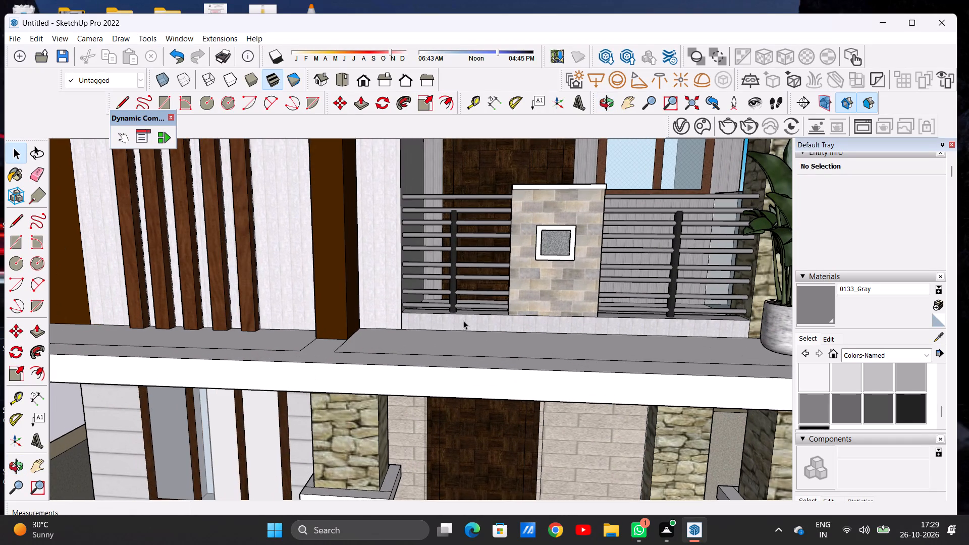
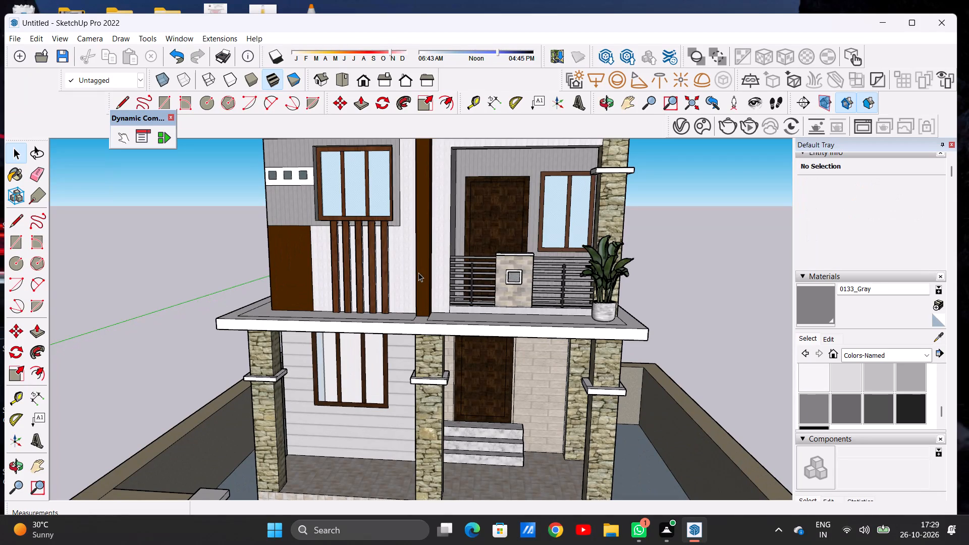
Examine the balcony plant, the ledge and the whole house front from several angles and distances.
{"action": "scroll", "coordinate": [418, 272], "scroll_direction": "down", "scroll_amount": 8}
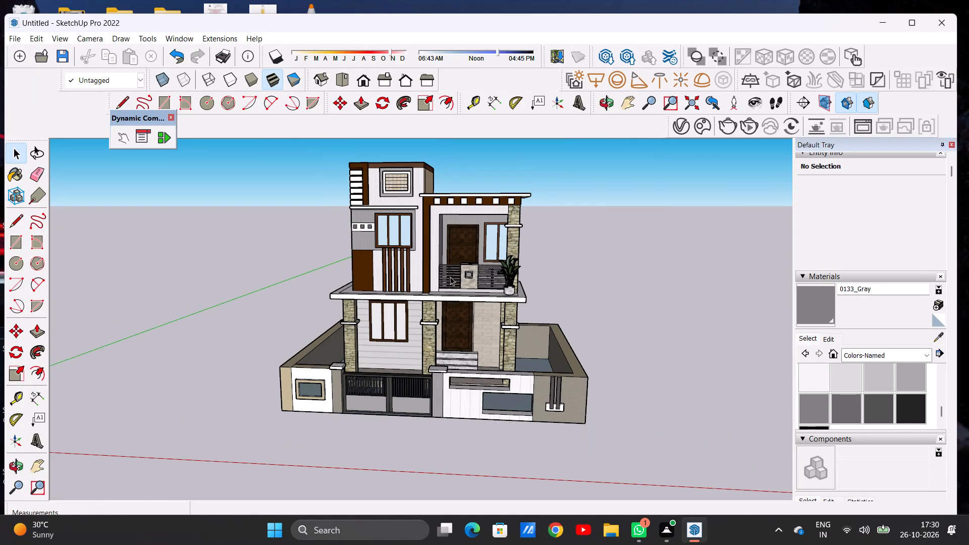
{"action": "scroll", "coordinate": [452, 241], "scroll_direction": "up", "scroll_amount": 12}
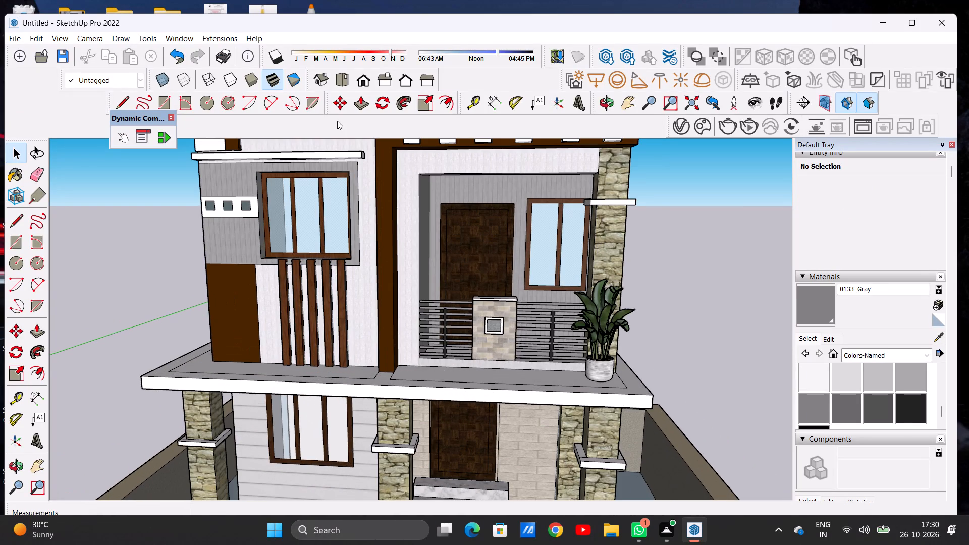
{"action": "scroll", "coordinate": [343, 191], "scroll_direction": "down", "scroll_amount": 5}
{"action": "middle_click_drag", "start_coordinate": [467, 236], "coordinate": [393, 236]}
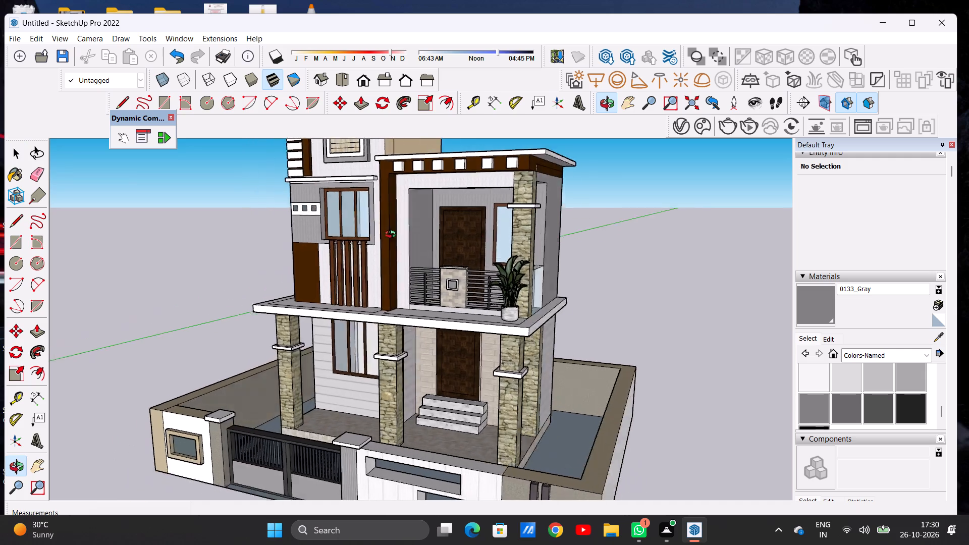
{"action": "middle_click_drag", "start_coordinate": [393, 236], "coordinate": [452, 237]}
{"action": "scroll", "coordinate": [452, 232], "scroll_direction": "down", "scroll_amount": 3}
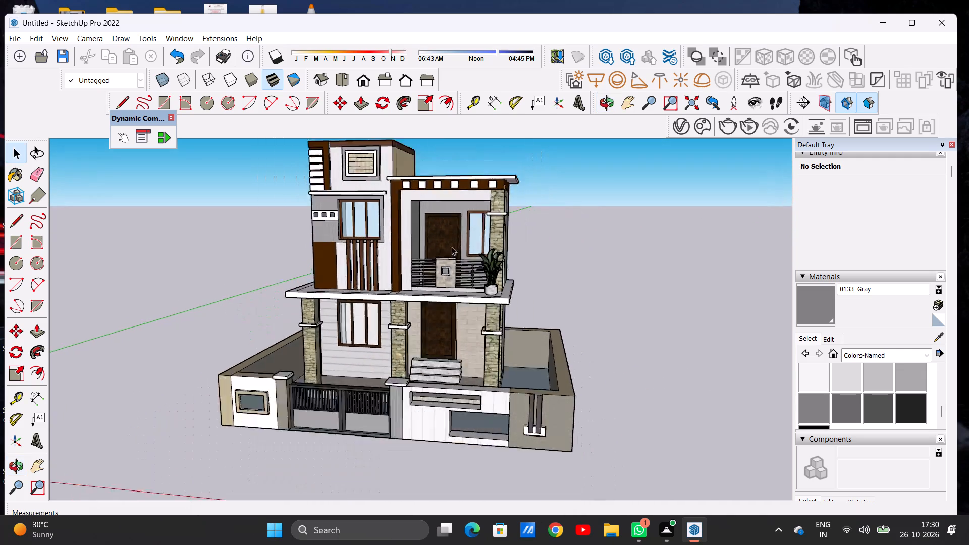
{"action": "scroll", "coordinate": [452, 247], "scroll_direction": "down", "scroll_amount": 12}
{"action": "scroll", "coordinate": [433, 242], "scroll_direction": "up", "scroll_amount": 5}
{"action": "scroll", "coordinate": [433, 242], "scroll_direction": "down", "scroll_amount": 1}
{"action": "scroll", "coordinate": [434, 242], "scroll_direction": "up", "scroll_amount": 14}
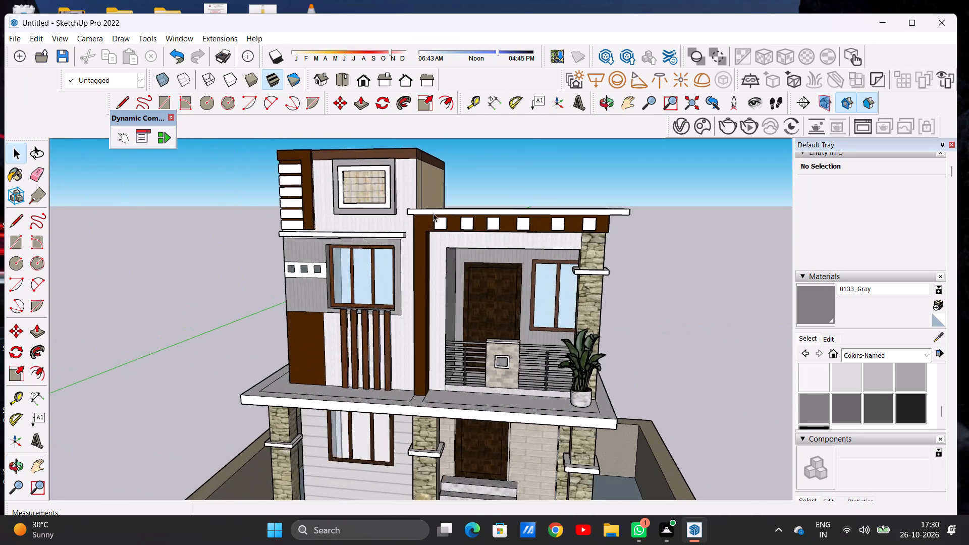
{"action": "scroll", "coordinate": [437, 212], "scroll_direction": "up", "scroll_amount": 3}
{"action": "scroll", "coordinate": [437, 212], "scroll_direction": "down", "scroll_amount": 5}
{"action": "scroll", "coordinate": [440, 214], "scroll_direction": "up", "scroll_amount": 1}
{"action": "scroll", "coordinate": [442, 209], "scroll_direction": "down", "scroll_amount": 7}
{"action": "scroll", "coordinate": [443, 200], "scroll_direction": "up", "scroll_amount": 1}
{"action": "scroll", "coordinate": [443, 201], "scroll_direction": "down", "scroll_amount": 3}
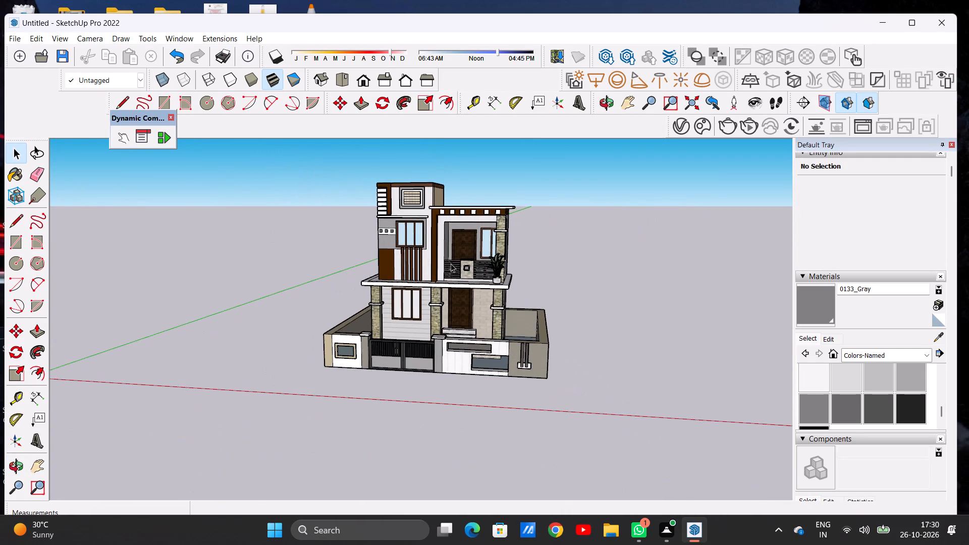
{"action": "scroll", "coordinate": [451, 291], "scroll_direction": "up", "scroll_amount": 12}
{"action": "middle_click_drag", "start_coordinate": [448, 264], "coordinate": [465, 326]}
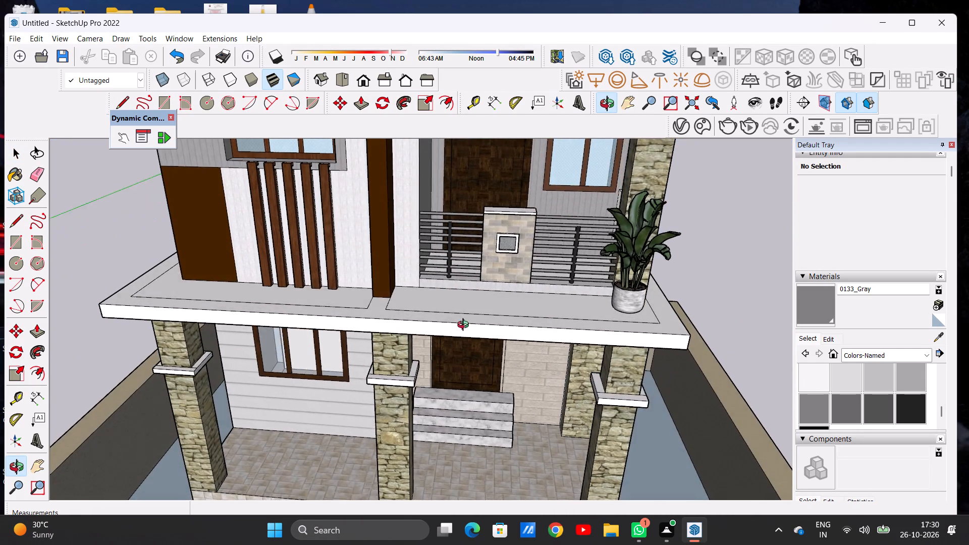
{"action": "middle_click_drag", "start_coordinate": [465, 326], "coordinate": [474, 337]}
{"action": "scroll", "coordinate": [446, 315], "scroll_direction": "down", "scroll_amount": 5}
{"action": "scroll", "coordinate": [446, 310], "scroll_direction": "up", "scroll_amount": 6}
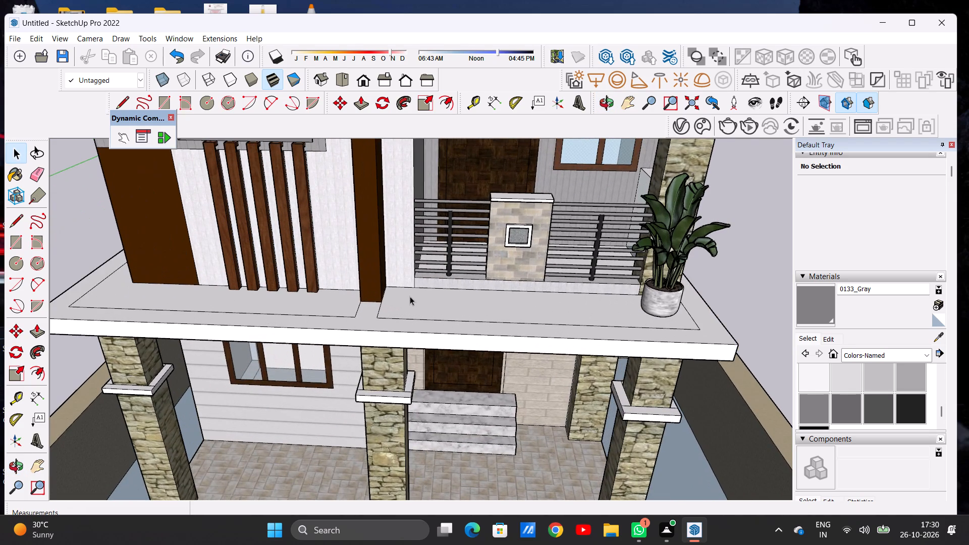
{"action": "middle_click_drag", "start_coordinate": [410, 296], "coordinate": [413, 343]}
{"action": "scroll", "coordinate": [378, 294], "scroll_direction": "down", "scroll_amount": 5}
{"action": "scroll", "coordinate": [439, 303], "scroll_direction": "up", "scroll_amount": 7}
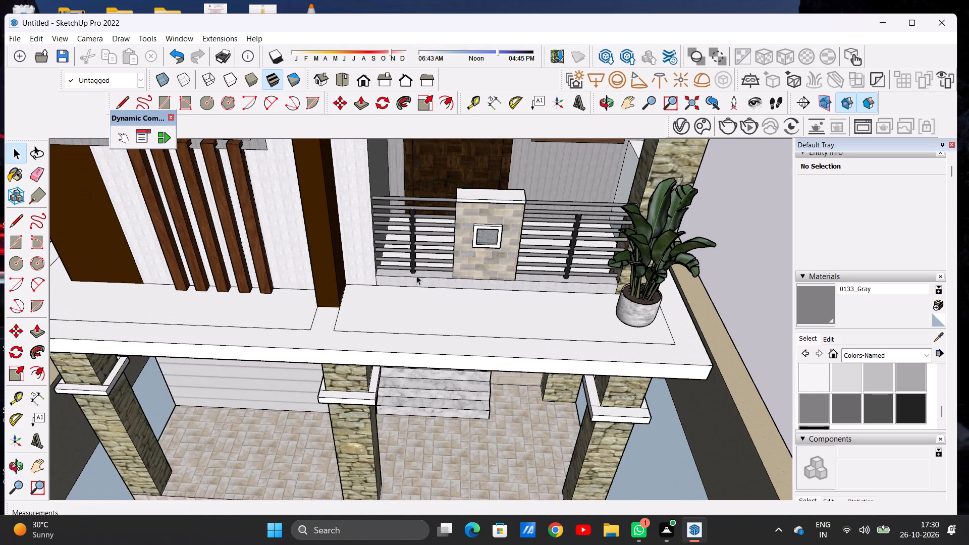
{"action": "scroll", "coordinate": [419, 276], "scroll_direction": "down", "scroll_amount": 19}
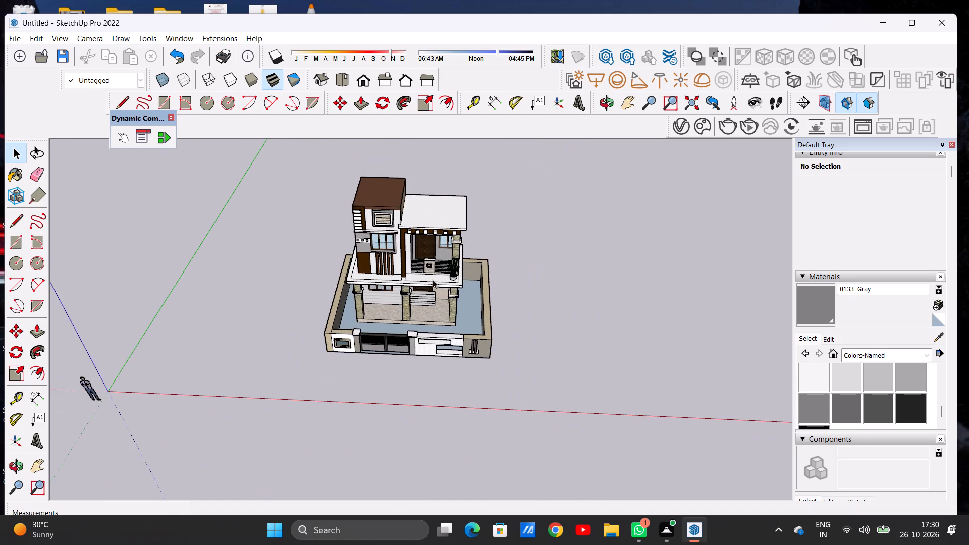
Look through the Landscaping, Fencing and Vegetation materials for a finish for the courtyard floor inside the compound wall.
{"action": "scroll", "coordinate": [443, 312], "scroll_direction": "up", "scroll_amount": 1}
{"action": "scroll", "coordinate": [444, 313], "scroll_direction": "down", "scroll_amount": 1}
{"action": "scroll", "coordinate": [445, 315], "scroll_direction": "up", "scroll_amount": 1}
{"action": "scroll", "coordinate": [446, 316], "scroll_direction": "down", "scroll_amount": 1}
{"action": "scroll", "coordinate": [446, 316], "scroll_direction": "up", "scroll_amount": 12}
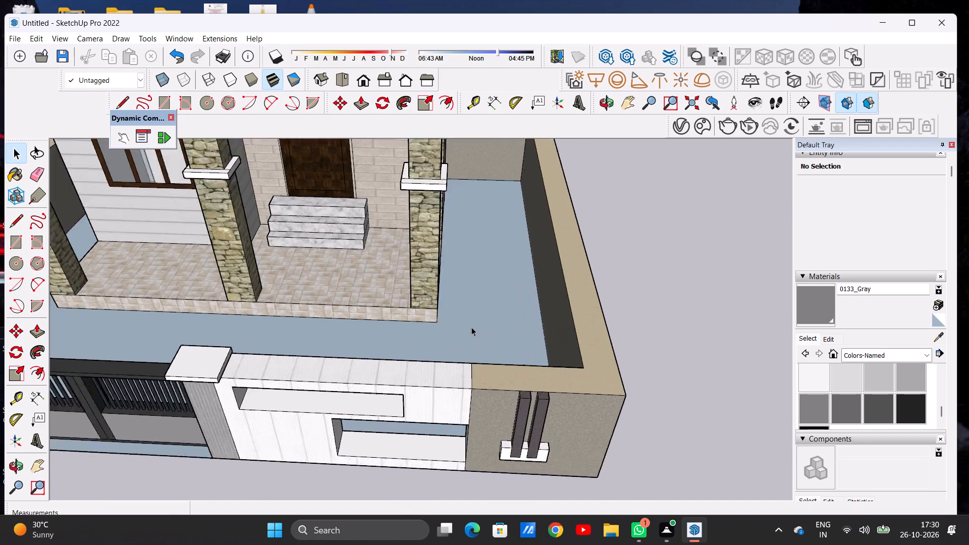
{"action": "scroll", "coordinate": [471, 327], "scroll_direction": "up", "scroll_amount": 3}
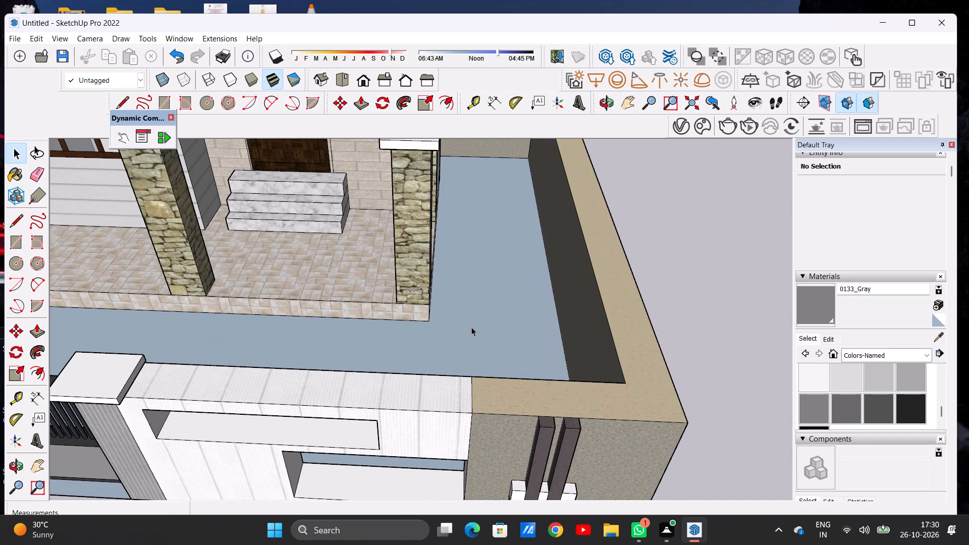
{"action": "scroll", "coordinate": [519, 296], "scroll_direction": "down", "scroll_amount": 3}
{"action": "scroll", "coordinate": [529, 287], "scroll_direction": "up", "scroll_amount": 2}
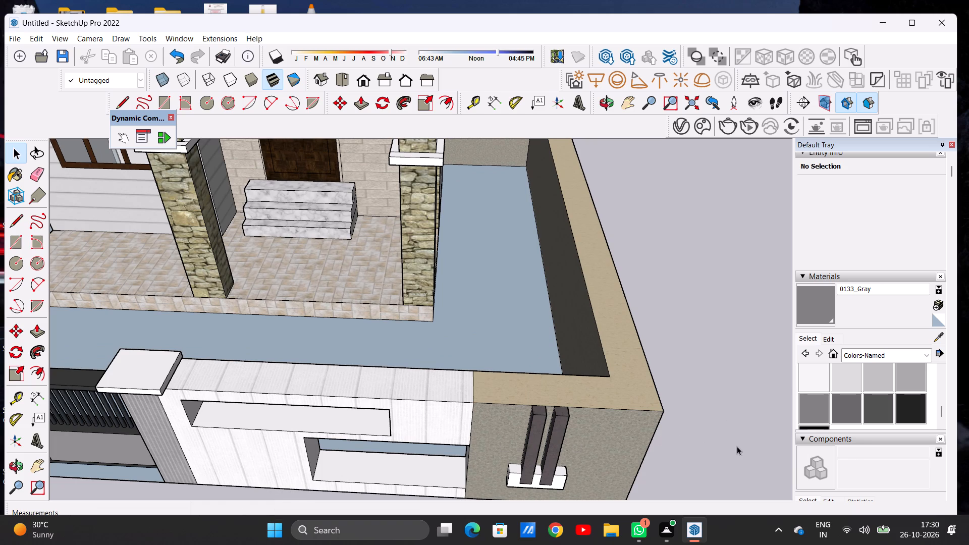
{"action": "left_click", "coordinate": [873, 352]}
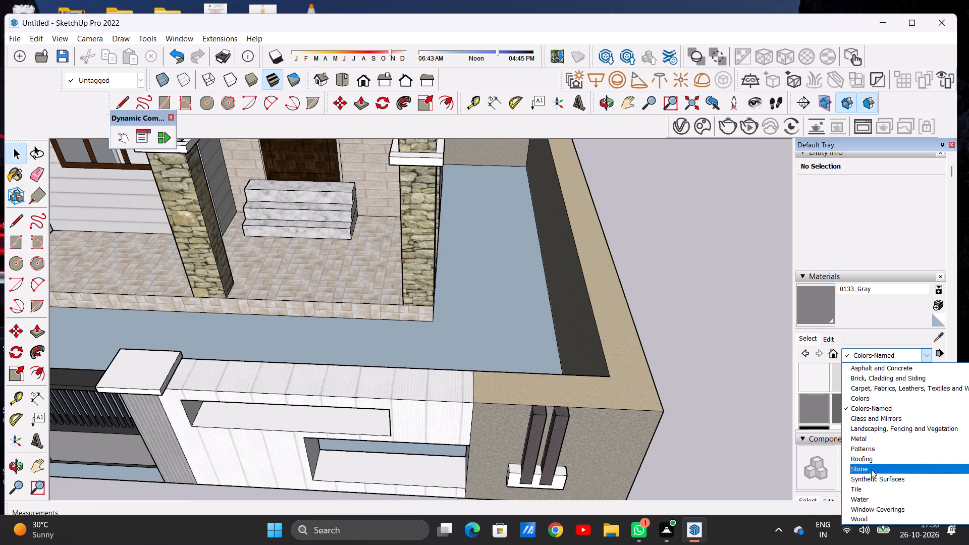
{"action": "left_click", "coordinate": [884, 432]}
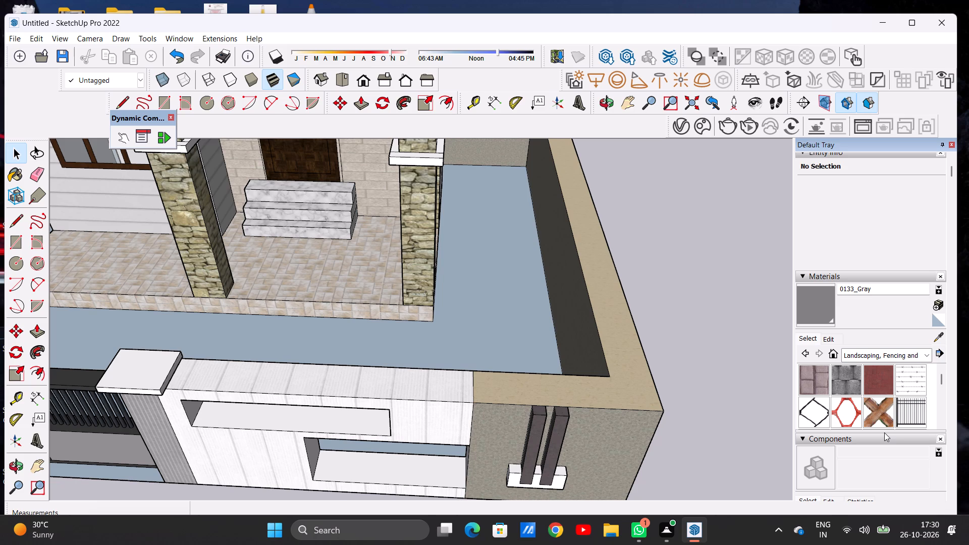
{"action": "scroll", "coordinate": [878, 405], "scroll_direction": "down", "scroll_amount": 2}
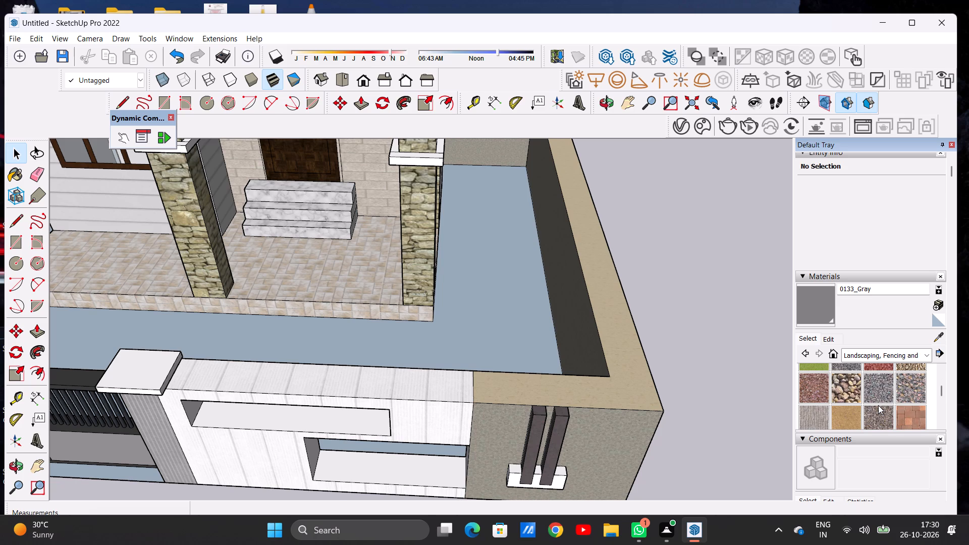
{"action": "scroll", "coordinate": [878, 405], "scroll_direction": "down", "scroll_amount": 1}
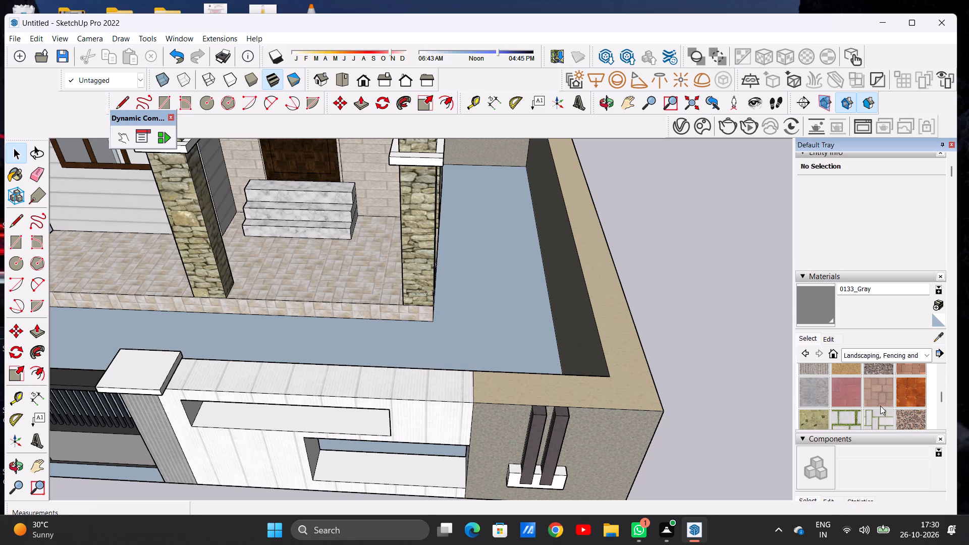
{"action": "scroll", "coordinate": [879, 402], "scroll_direction": "down", "scroll_amount": 1}
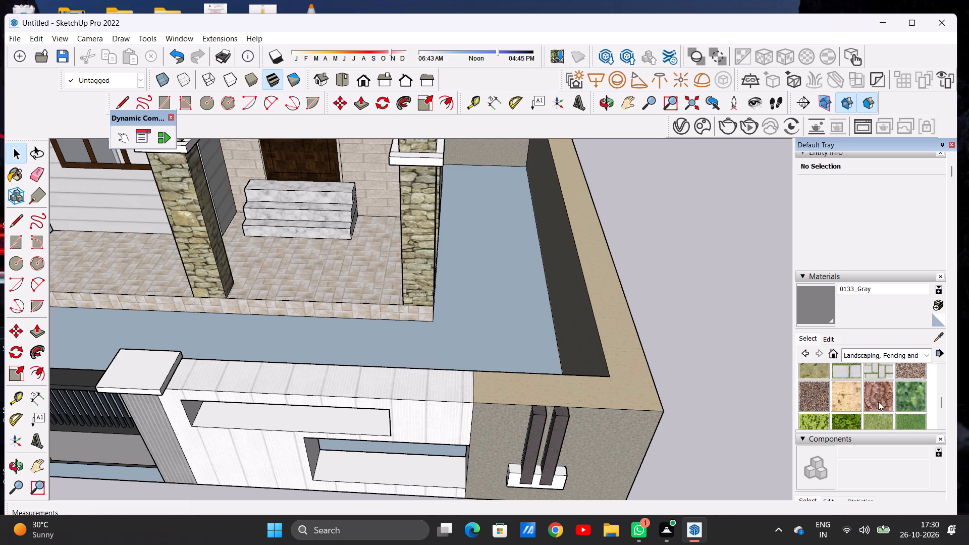
{"action": "scroll", "coordinate": [878, 402], "scroll_direction": "up", "scroll_amount": 1}
{"action": "scroll", "coordinate": [878, 404], "scroll_direction": "down", "scroll_amount": 2}
{"action": "scroll", "coordinate": [878, 404], "scroll_direction": "up", "scroll_amount": 2}
Paint the courtyard floor around the house with Tile Ceramic Natural from the Tile collection.
{"action": "left_click", "coordinate": [904, 357]}
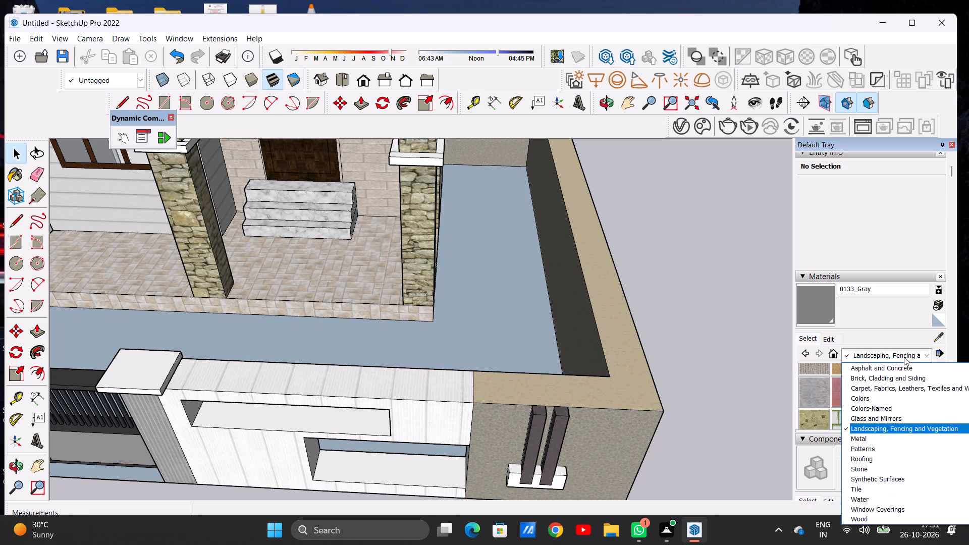
{"action": "left_click", "coordinate": [868, 492]}
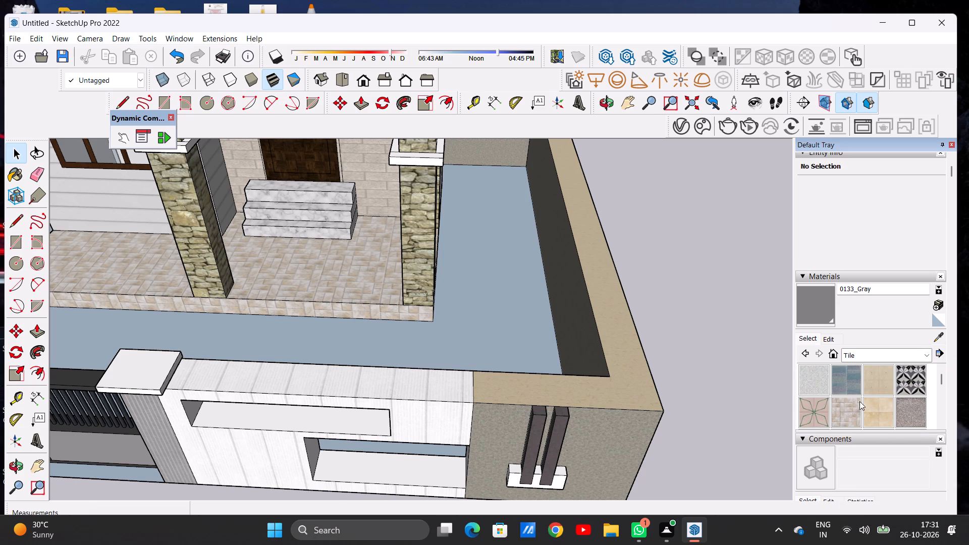
{"action": "scroll", "coordinate": [862, 399], "scroll_direction": "down", "scroll_amount": 1}
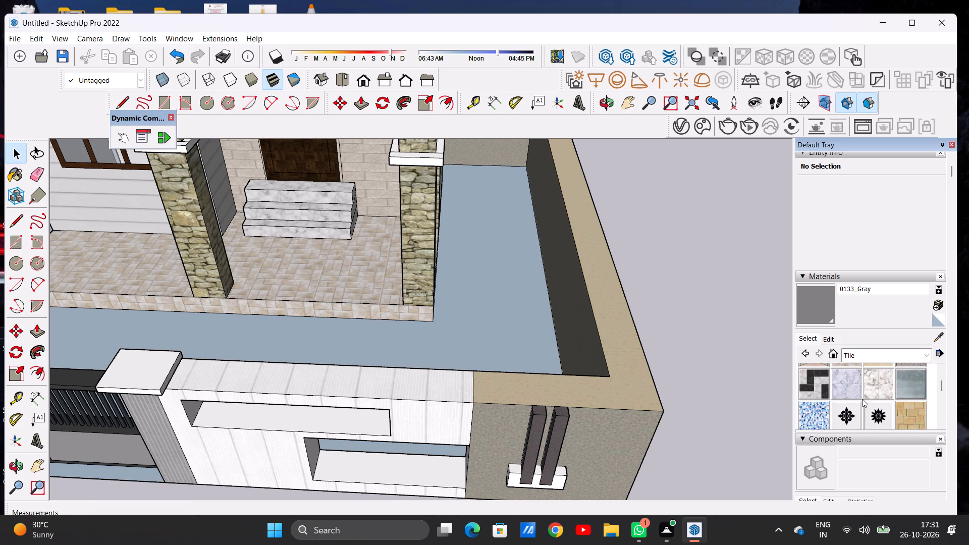
{"action": "scroll", "coordinate": [875, 386], "scroll_direction": "down", "scroll_amount": 2}
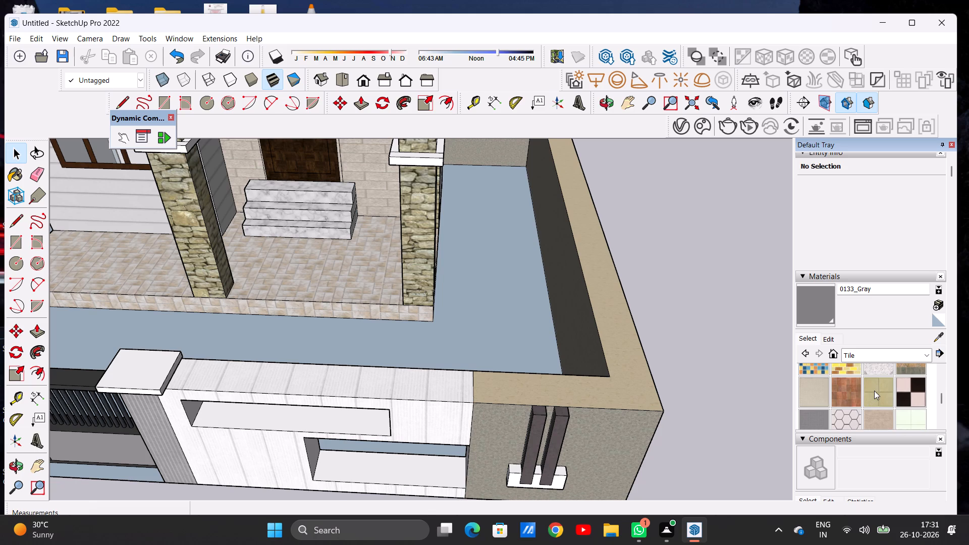
{"action": "left_click", "coordinate": [874, 391]}
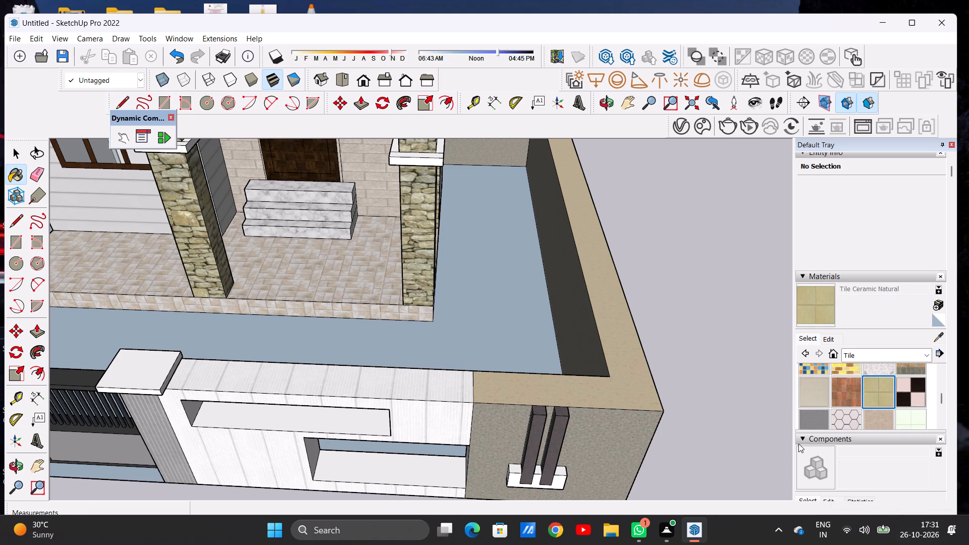
{"action": "left_click", "coordinate": [521, 332]}
Examine the tiled courtyard floor up close and together with the whole house front, and end painting.
{"action": "scroll", "coordinate": [510, 346], "scroll_direction": "up", "scroll_amount": 6}
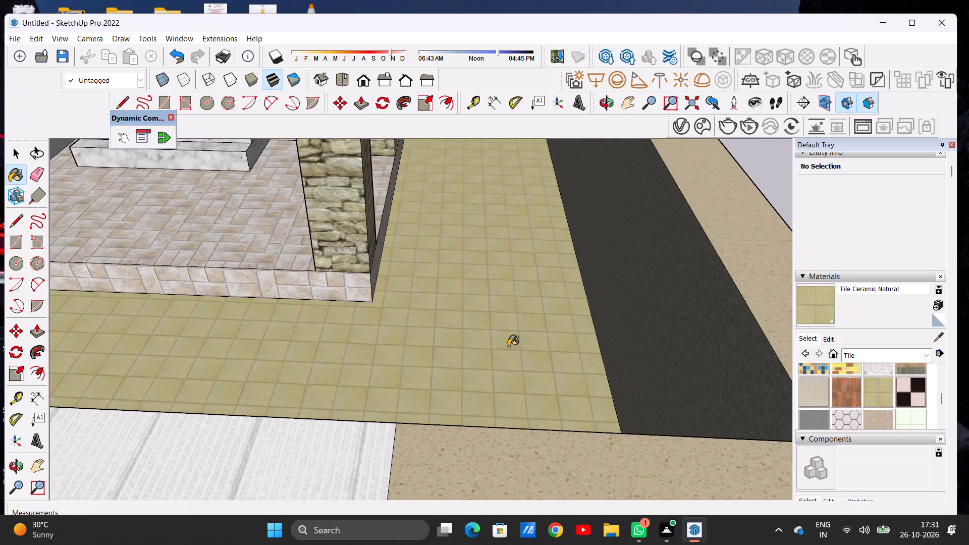
{"action": "scroll", "coordinate": [520, 338], "scroll_direction": "down", "scroll_amount": 13}
{"action": "scroll", "coordinate": [513, 335], "scroll_direction": "up", "scroll_amount": 8}
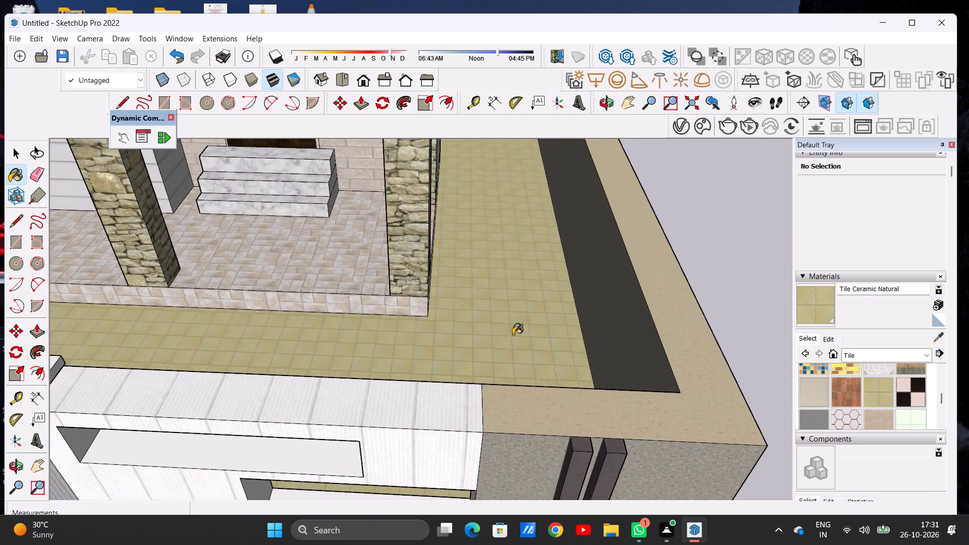
{"action": "scroll", "coordinate": [513, 335], "scroll_direction": "up", "scroll_amount": 10}
{"action": "scroll", "coordinate": [510, 340], "scroll_direction": "down", "scroll_amount": 1}
{"action": "scroll", "coordinate": [510, 340], "scroll_direction": "up", "scroll_amount": 5}
{"action": "scroll", "coordinate": [514, 335], "scroll_direction": "down", "scroll_amount": 19}
{"action": "scroll", "coordinate": [514, 335], "scroll_direction": "up", "scroll_amount": 1}
{"action": "scroll", "coordinate": [514, 335], "scroll_direction": "down", "scroll_amount": 13}
{"action": "scroll", "coordinate": [464, 377], "scroll_direction": "down", "scroll_amount": 1}
{"action": "scroll", "coordinate": [462, 378], "scroll_direction": "up", "scroll_amount": 1}
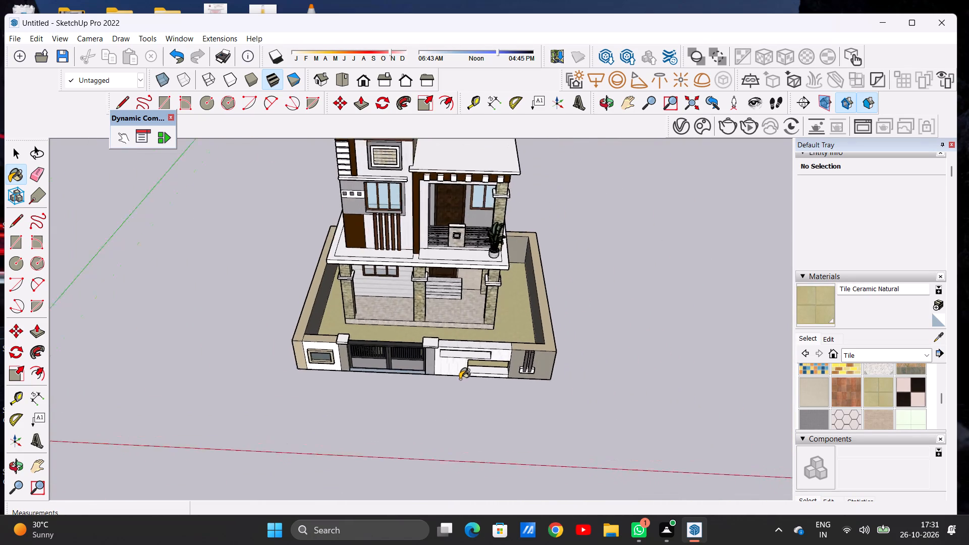
{"action": "scroll", "coordinate": [460, 379], "scroll_direction": "up", "scroll_amount": 5}
{"action": "middle_click_drag", "start_coordinate": [441, 391], "coordinate": [453, 329]}
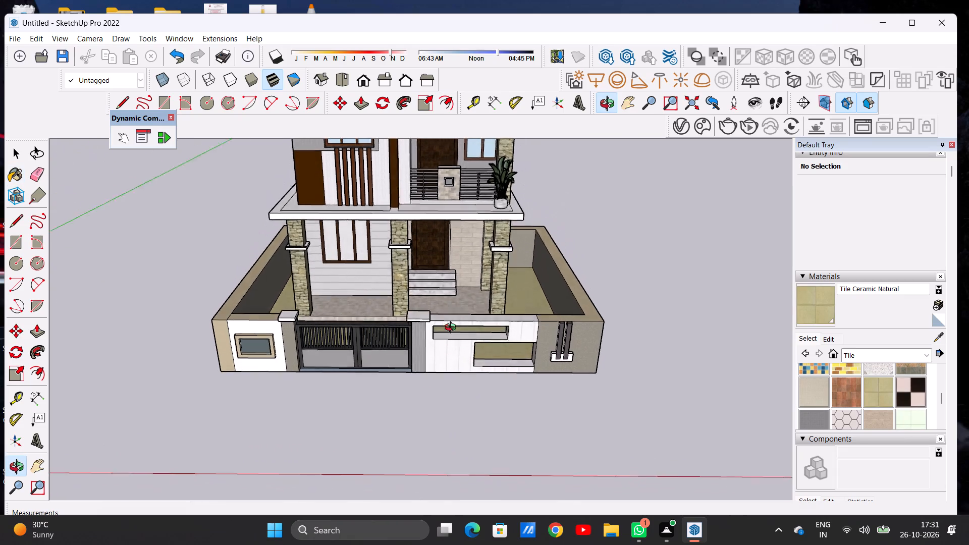
{"action": "middle_click_drag", "start_coordinate": [453, 329], "coordinate": [455, 286]}
{"action": "scroll", "coordinate": [445, 339], "scroll_direction": "down", "scroll_amount": 10}
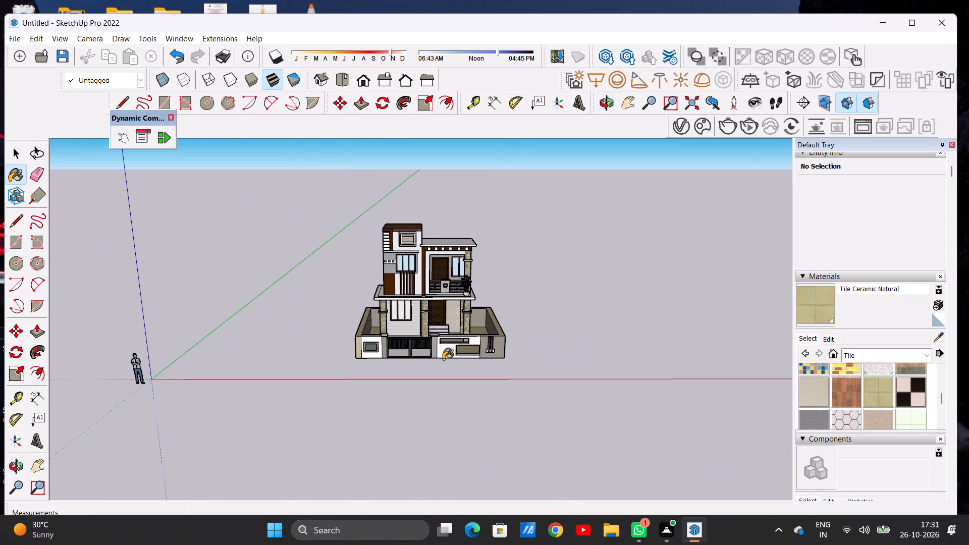
{"action": "scroll", "coordinate": [463, 361], "scroll_direction": "up", "scroll_amount": 7}
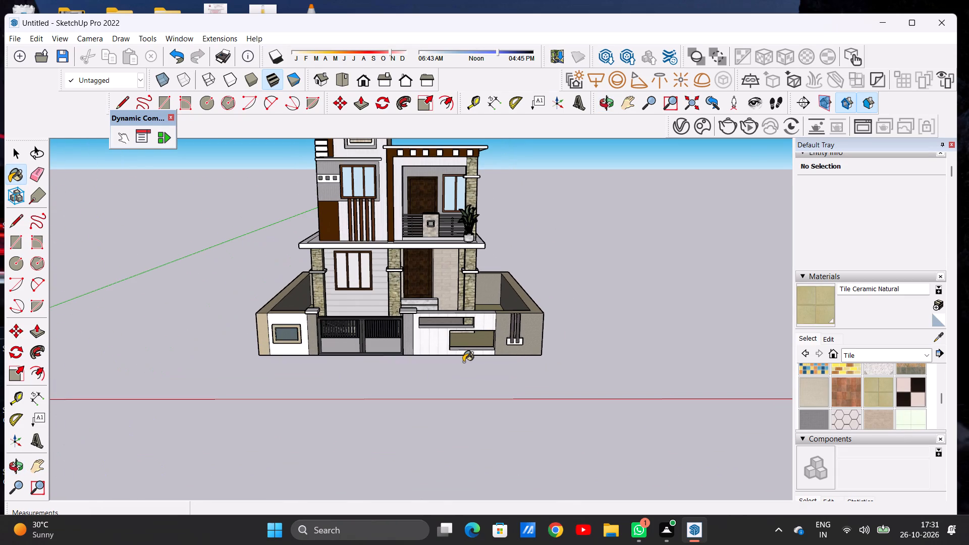
{"action": "key", "text": "space"}
Draw a ground rectangle along the full outer base of the front compound wall, about 31' 6" wide and 8' deep.
{"action": "scroll", "coordinate": [462, 340], "scroll_direction": "down", "scroll_amount": 6}
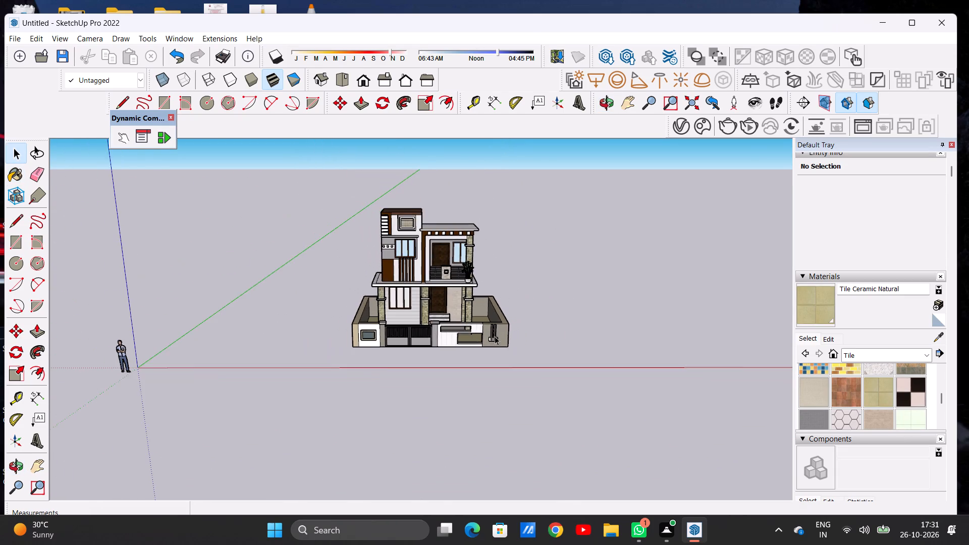
{"action": "middle_click_drag", "start_coordinate": [490, 342], "coordinate": [476, 412]}
{"action": "scroll", "coordinate": [443, 375], "scroll_direction": "up", "scroll_amount": 3}
{"action": "scroll", "coordinate": [443, 375], "scroll_direction": "down", "scroll_amount": 1}
{"action": "scroll", "coordinate": [443, 375], "scroll_direction": "up", "scroll_amount": 8}
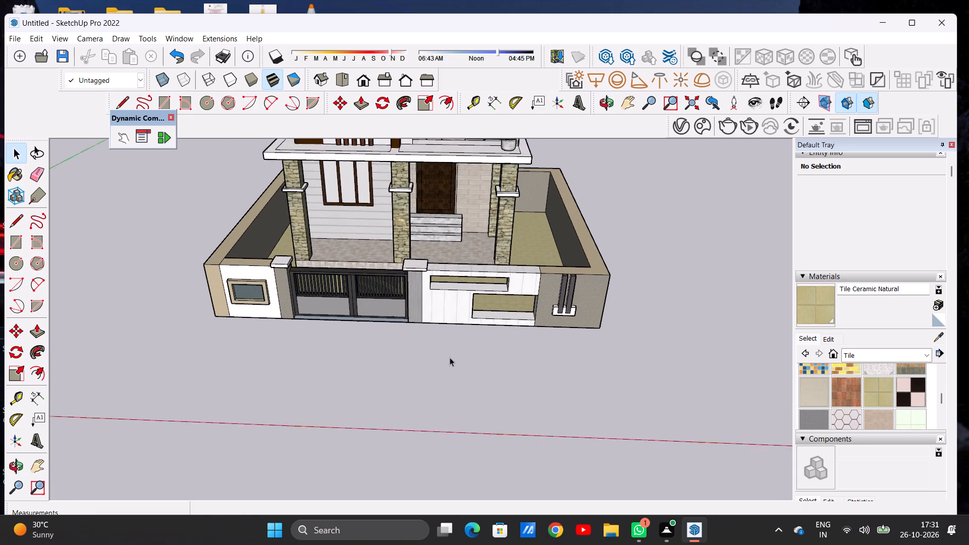
{"action": "scroll", "coordinate": [450, 357], "scroll_direction": "up", "scroll_amount": 2}
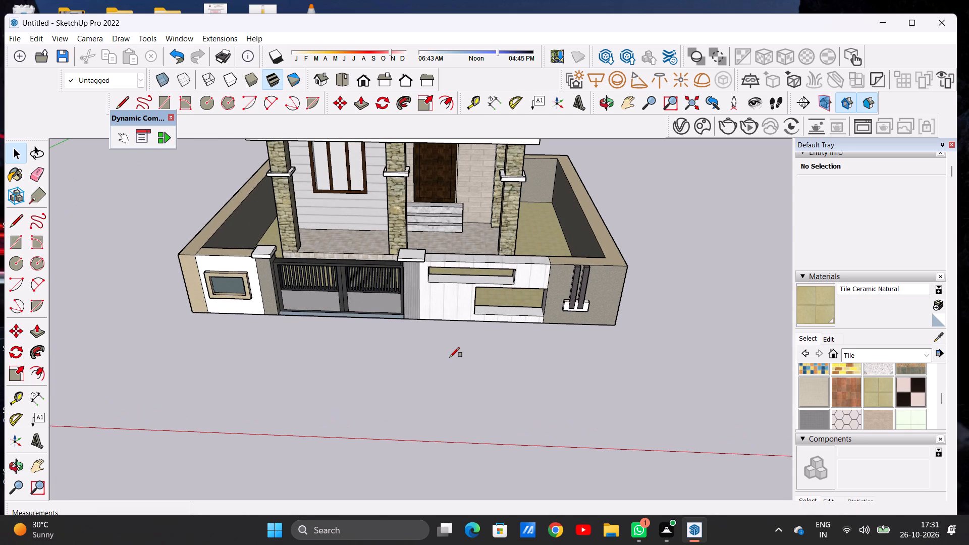
{"action": "key", "text": "r"}
{"action": "scroll", "coordinate": [0, 1], "scroll_direction": "up", "scroll_amount": 5}
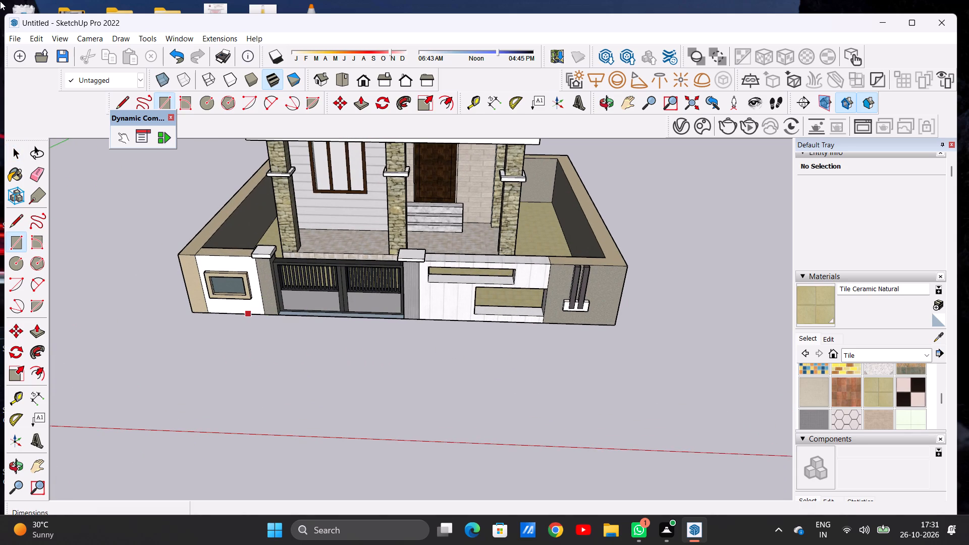
{"action": "scroll", "coordinate": [0, 1], "scroll_direction": "up", "scroll_amount": 1}
{"action": "scroll", "coordinate": [190, 322], "scroll_direction": "up", "scroll_amount": 6}
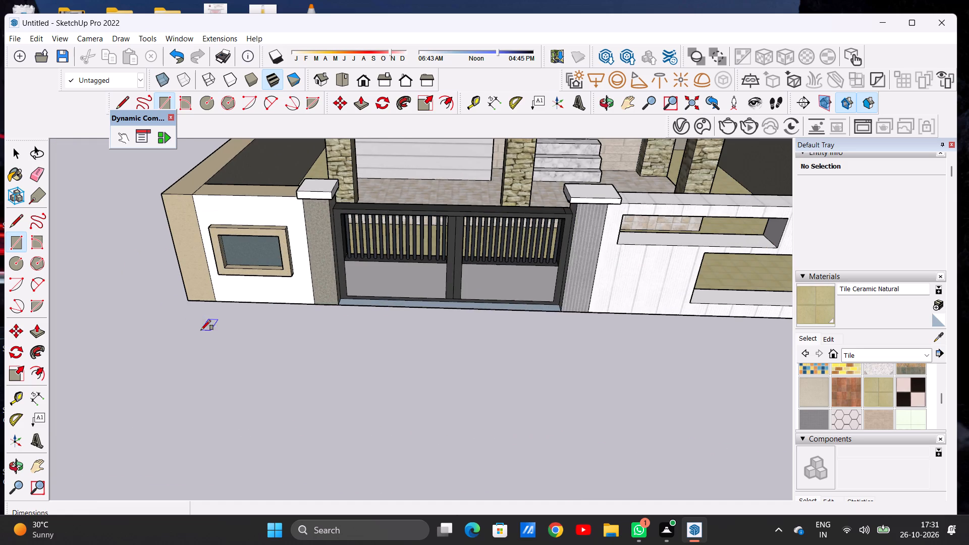
{"action": "left_click", "coordinate": [187, 300]}
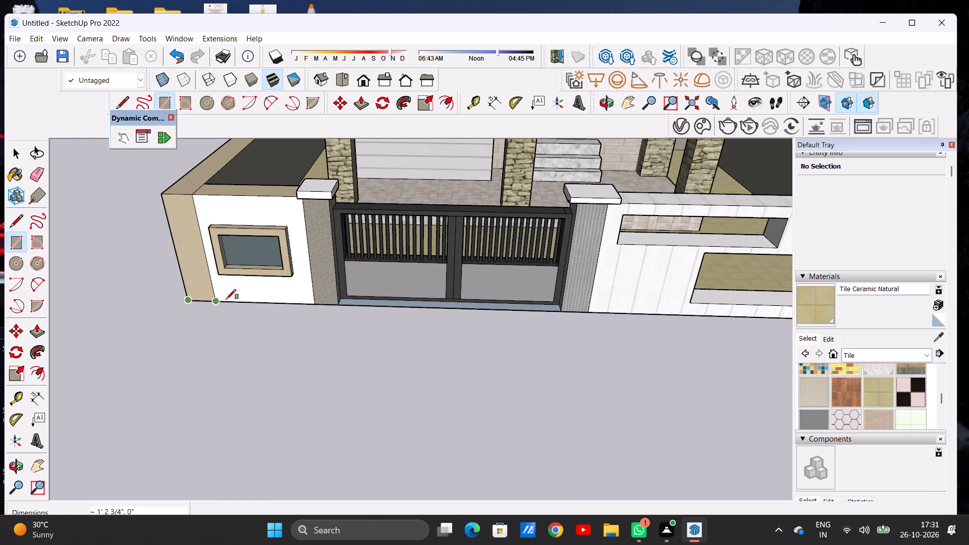
{"action": "scroll", "coordinate": [213, 306], "scroll_direction": "down", "scroll_amount": 11}
{"action": "scroll", "coordinate": [362, 313], "scroll_direction": "up", "scroll_amount": 9}
{"action": "scroll", "coordinate": [0, 0], "scroll_direction": "down", "scroll_amount": 1}
{"action": "scroll", "coordinate": [0, 0], "scroll_direction": "up", "scroll_amount": 3}
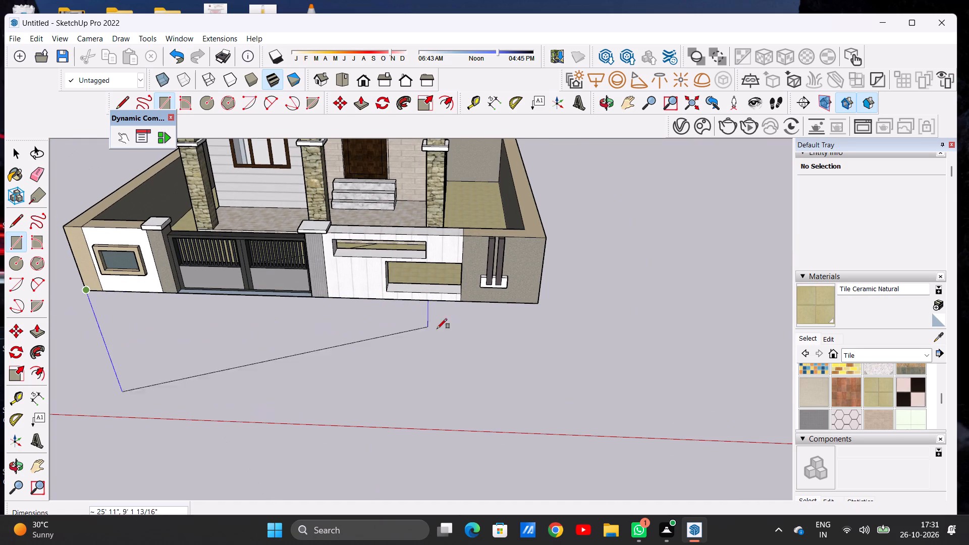
{"action": "left_click", "coordinate": [540, 307]}
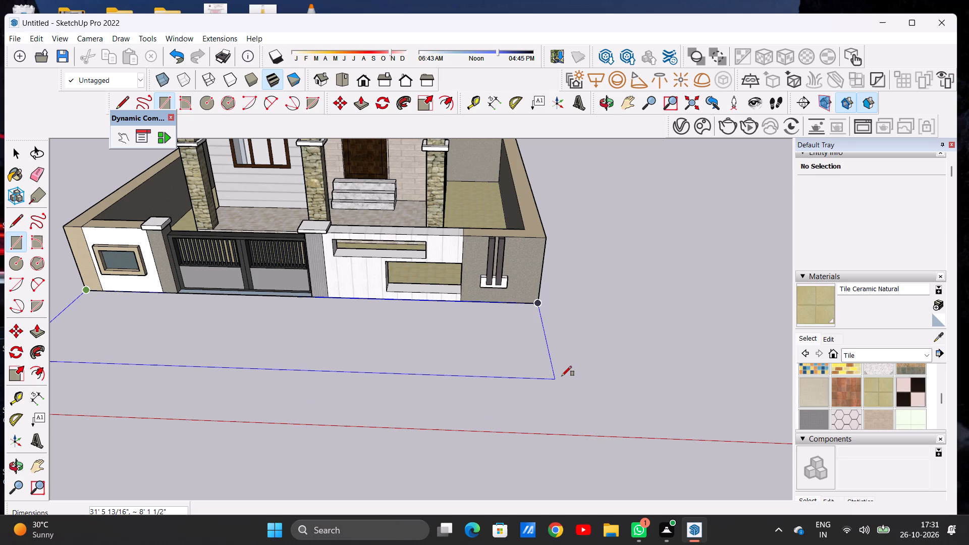
{"action": "left_click", "coordinate": [561, 375]}
{"action": "key", "text": "space"}
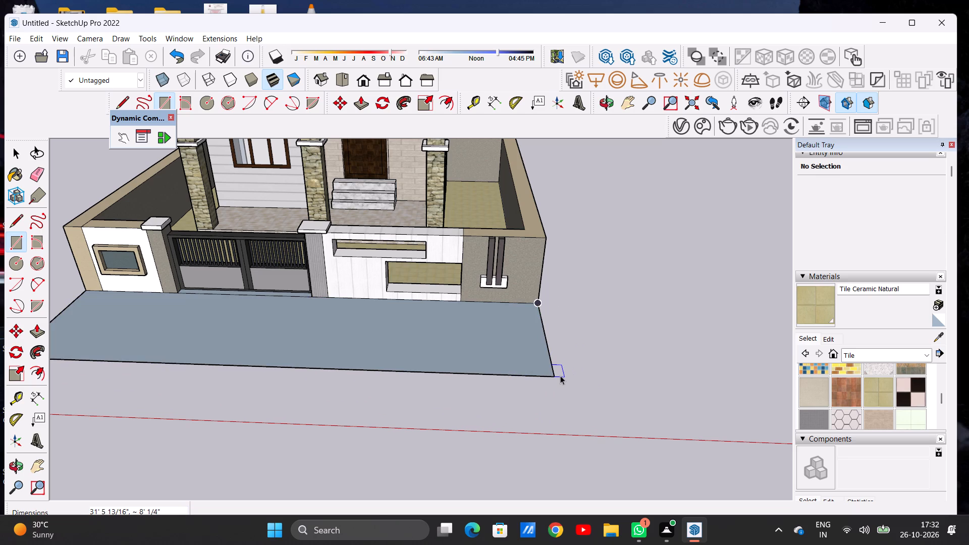
Examine the new ground surface in front of the gate, together with the compound wall and house front, from several angles and distances.
{"action": "scroll", "coordinate": [968, 544], "scroll_direction": "down", "scroll_amount": 4}
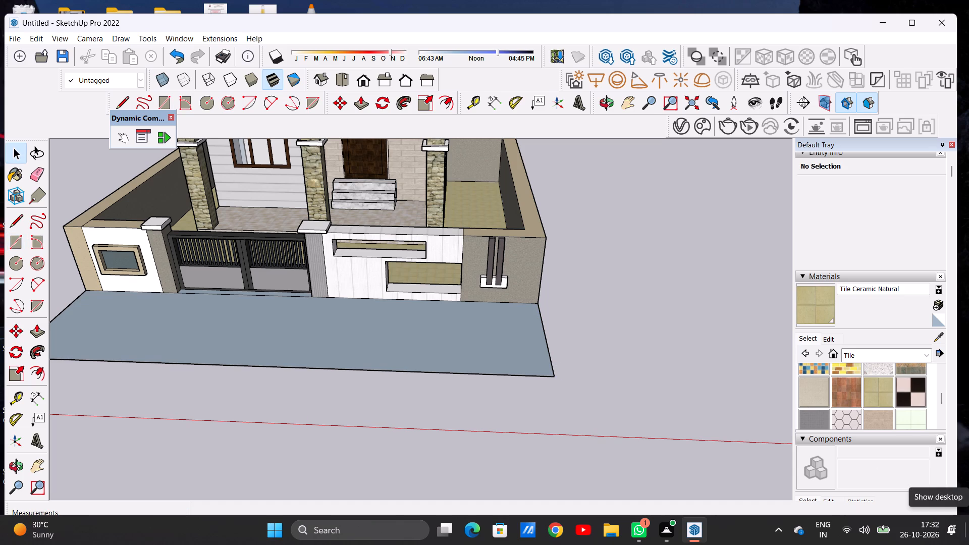
{"action": "scroll", "coordinate": [607, 376], "scroll_direction": "down", "scroll_amount": 10}
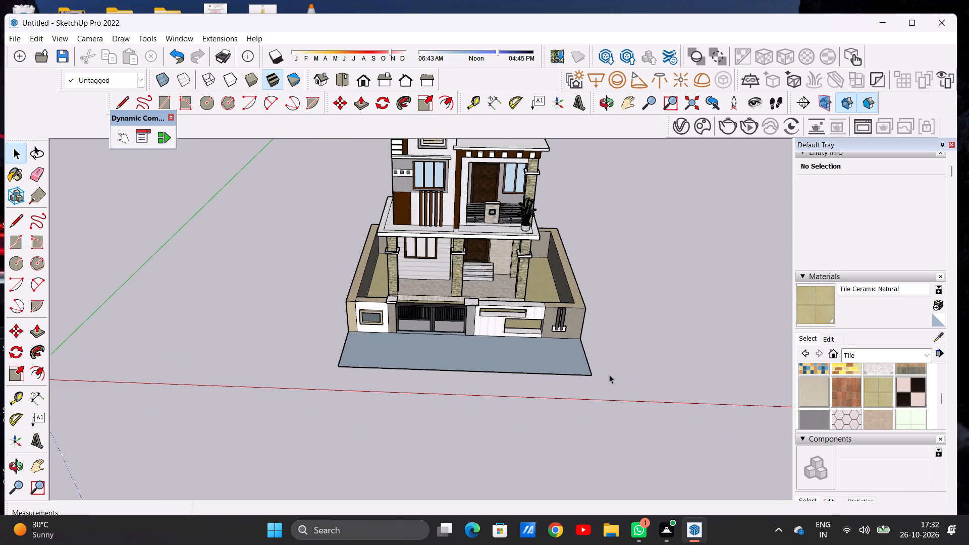
{"action": "scroll", "coordinate": [564, 364], "scroll_direction": "up", "scroll_amount": 8}
{"action": "middle_click_drag", "start_coordinate": [530, 349], "coordinate": [518, 385]}
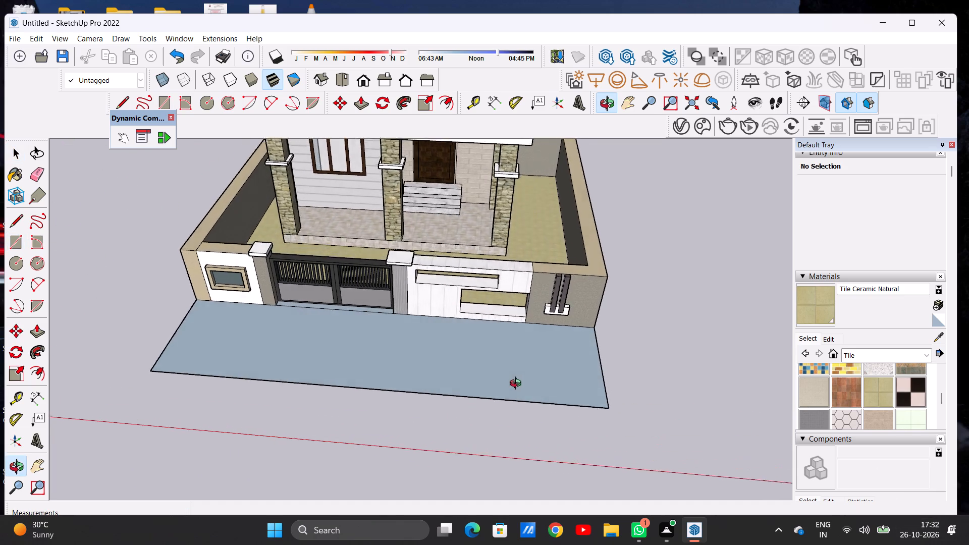
{"action": "middle_click_drag", "start_coordinate": [518, 385], "coordinate": [522, 414]}
{"action": "scroll", "coordinate": [537, 388], "scroll_direction": "down", "scroll_amount": 8}
{"action": "scroll", "coordinate": [529, 381], "scroll_direction": "up", "scroll_amount": 7}
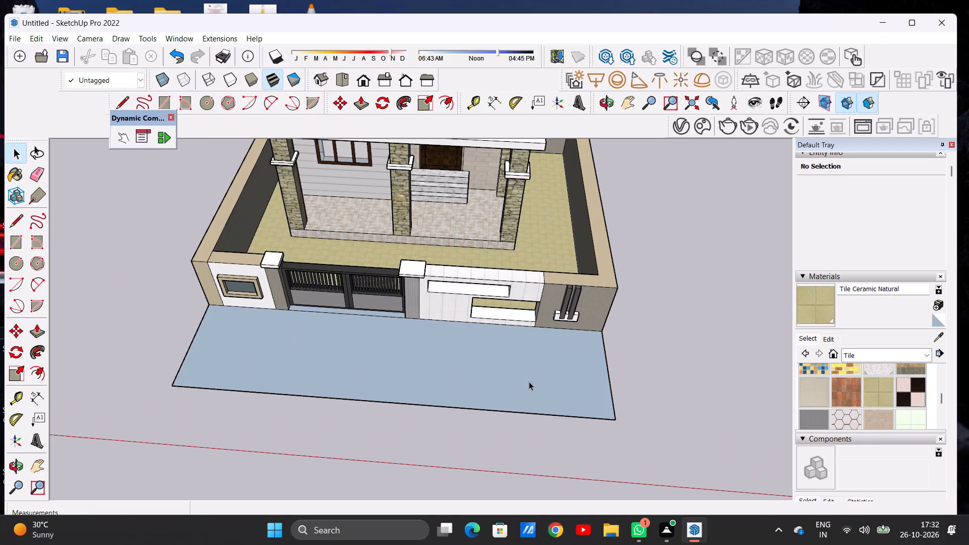
{"action": "scroll", "coordinate": [505, 374], "scroll_direction": "down", "scroll_amount": 6}
{"action": "scroll", "coordinate": [524, 369], "scroll_direction": "up", "scroll_amount": 3}
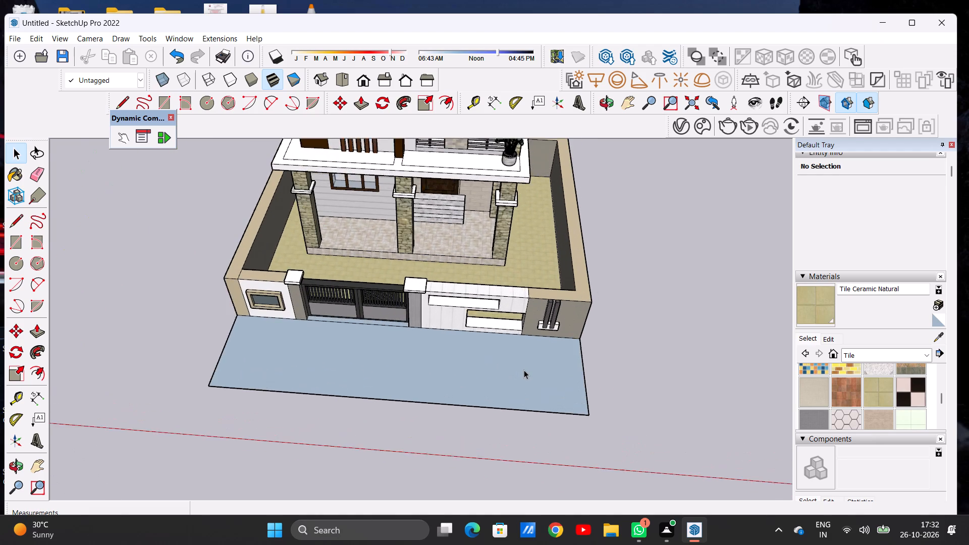
{"action": "scroll", "coordinate": [524, 370], "scroll_direction": "up", "scroll_amount": 2}
{"action": "scroll", "coordinate": [513, 361], "scroll_direction": "down", "scroll_amount": 2}
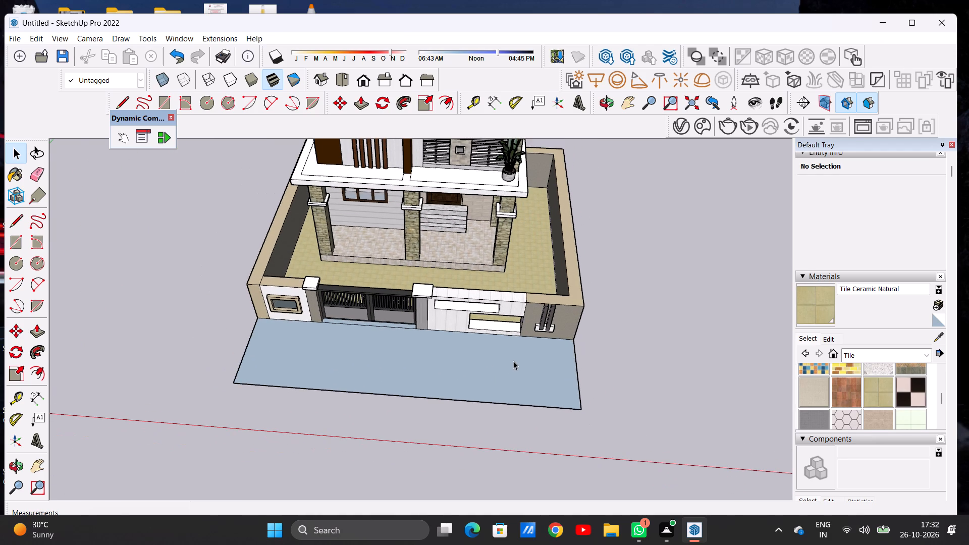
{"action": "scroll", "coordinate": [470, 313], "scroll_direction": "up", "scroll_amount": 6}
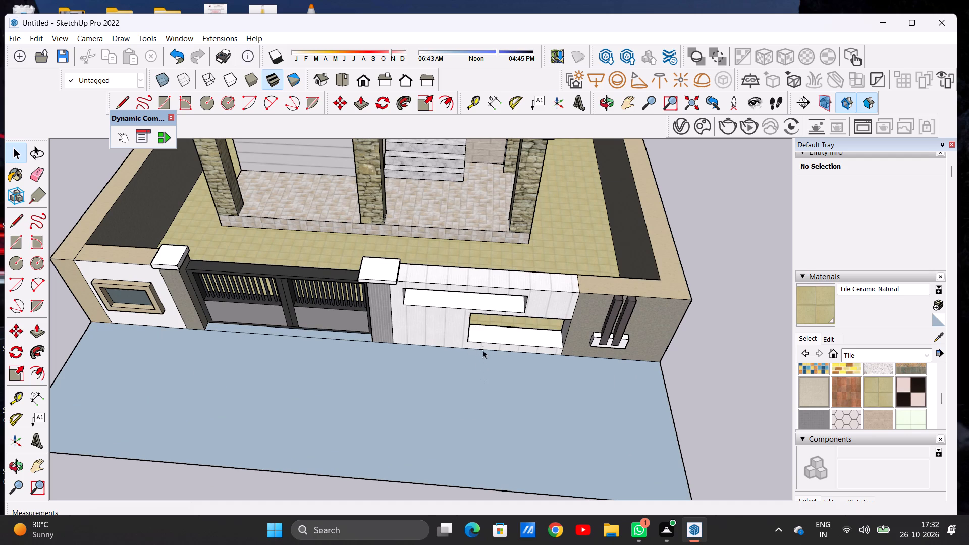
{"action": "middle_click_drag", "start_coordinate": [494, 379], "coordinate": [508, 313]}
{"action": "scroll", "coordinate": [508, 313], "scroll_direction": "up", "scroll_amount": 1}
{"action": "scroll", "coordinate": [515, 321], "scroll_direction": "down", "scroll_amount": 2}
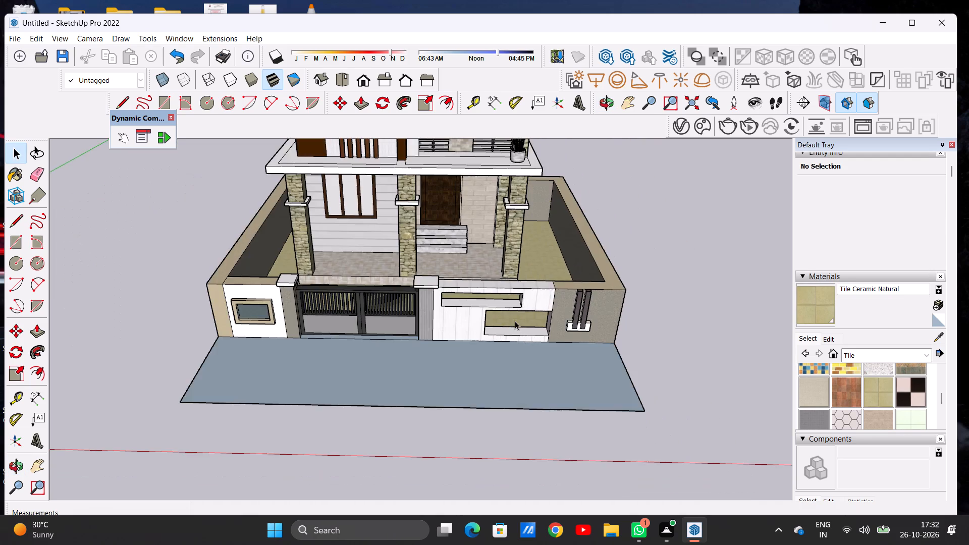
{"action": "scroll", "coordinate": [515, 321], "scroll_direction": "down", "scroll_amount": 8}
{"action": "scroll", "coordinate": [500, 351], "scroll_direction": "up", "scroll_amount": 6}
{"action": "middle_click_drag", "start_coordinate": [505, 341], "coordinate": [503, 408]}
{"action": "scroll", "coordinate": [502, 326], "scroll_direction": "down", "scroll_amount": 7}
{"action": "scroll", "coordinate": [495, 356], "scroll_direction": "up", "scroll_amount": 8}
{"action": "middle_click_drag", "start_coordinate": [497, 343], "coordinate": [503, 384]}
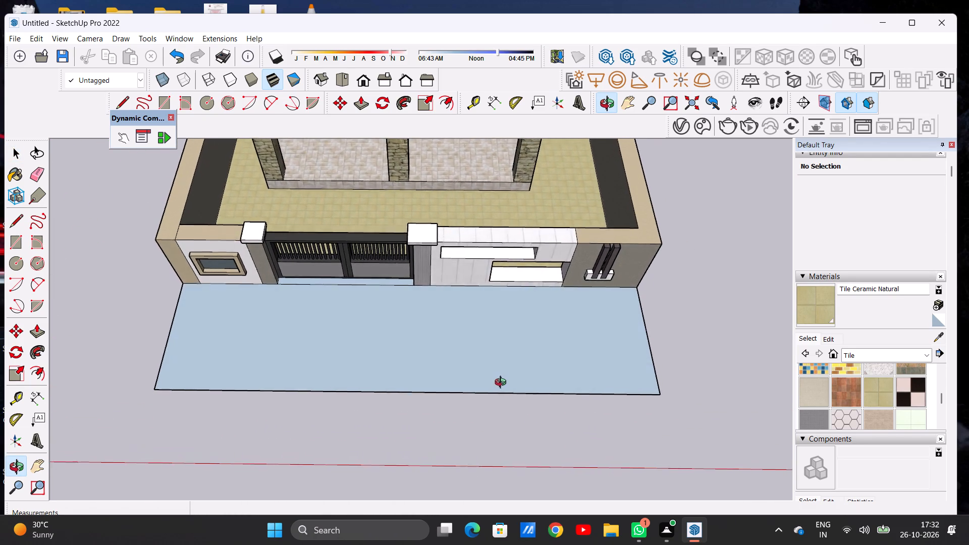
{"action": "middle_click_drag", "start_coordinate": [503, 384], "coordinate": [503, 366]}
{"action": "scroll", "coordinate": [503, 366], "scroll_direction": "up", "scroll_amount": 3}
{"action": "scroll", "coordinate": [512, 354], "scroll_direction": "down", "scroll_amount": 5}
{"action": "scroll", "coordinate": [515, 356], "scroll_direction": "up", "scroll_amount": 3}
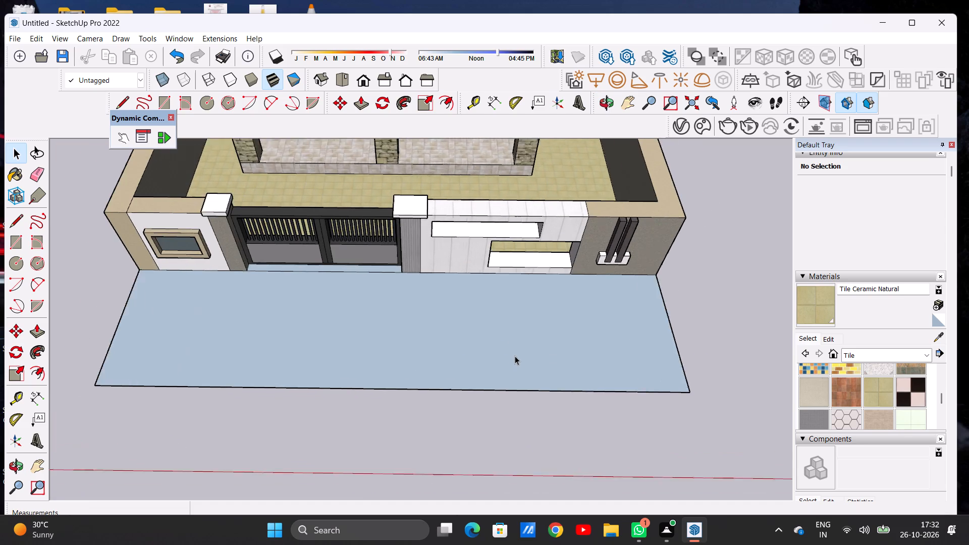
{"action": "scroll", "coordinate": [515, 356], "scroll_direction": "up", "scroll_amount": 1}
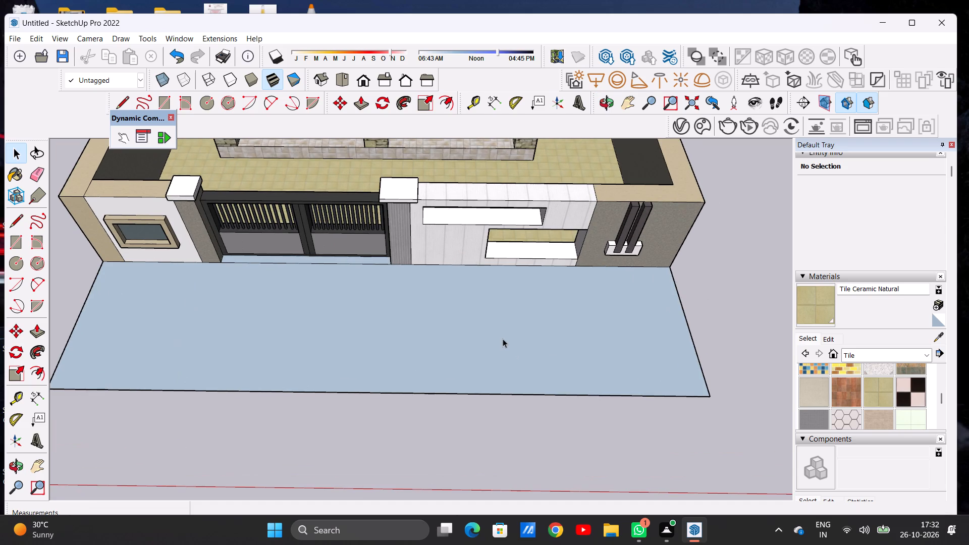
{"action": "scroll", "coordinate": [503, 338], "scroll_direction": "down", "scroll_amount": 3}
{"action": "scroll", "coordinate": [514, 339], "scroll_direction": "up", "scroll_amount": 3}
{"action": "middle_click", "coordinate": [518, 325]}
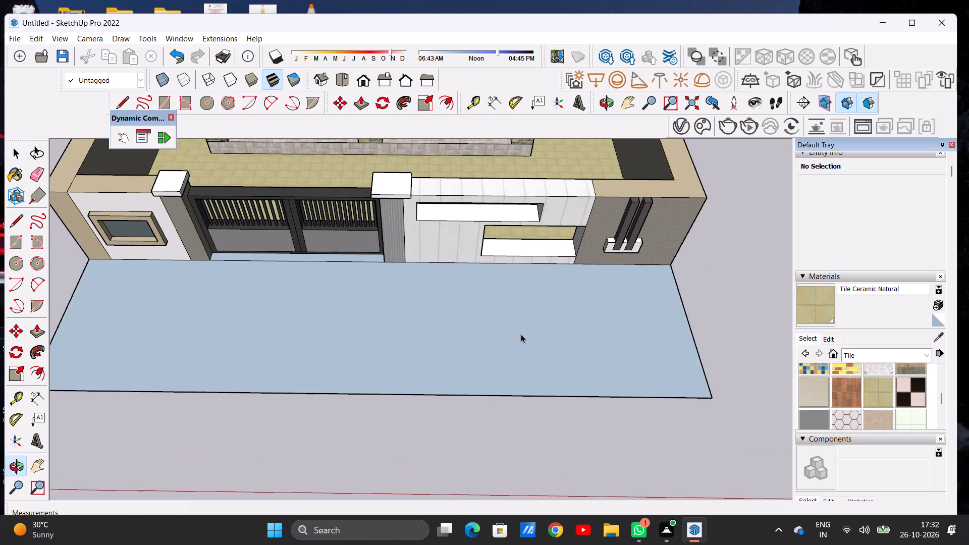
{"action": "middle_click_drag", "start_coordinate": [527, 351], "coordinate": [537, 285]}
{"action": "scroll", "coordinate": [529, 301], "scroll_direction": "down", "scroll_amount": 6}
{"action": "middle_click_drag", "start_coordinate": [539, 320], "coordinate": [535, 287]}
{"action": "scroll", "coordinate": [537, 300], "scroll_direction": "up", "scroll_amount": 9}
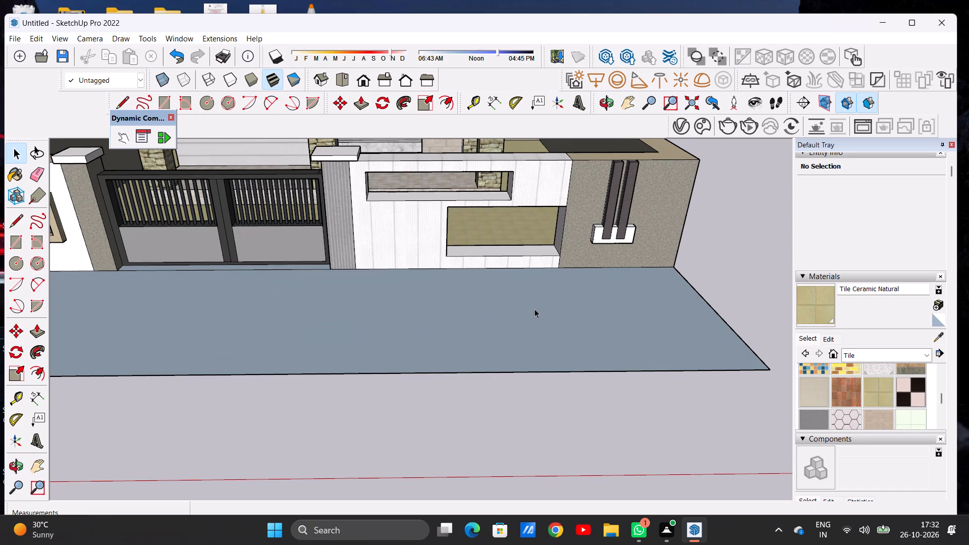
{"action": "scroll", "coordinate": [534, 309], "scroll_direction": "down", "scroll_amount": 11}
{"action": "scroll", "coordinate": [479, 308], "scroll_direction": "up", "scroll_amount": 1}
{"action": "scroll", "coordinate": [470, 308], "scroll_direction": "down", "scroll_amount": 11}
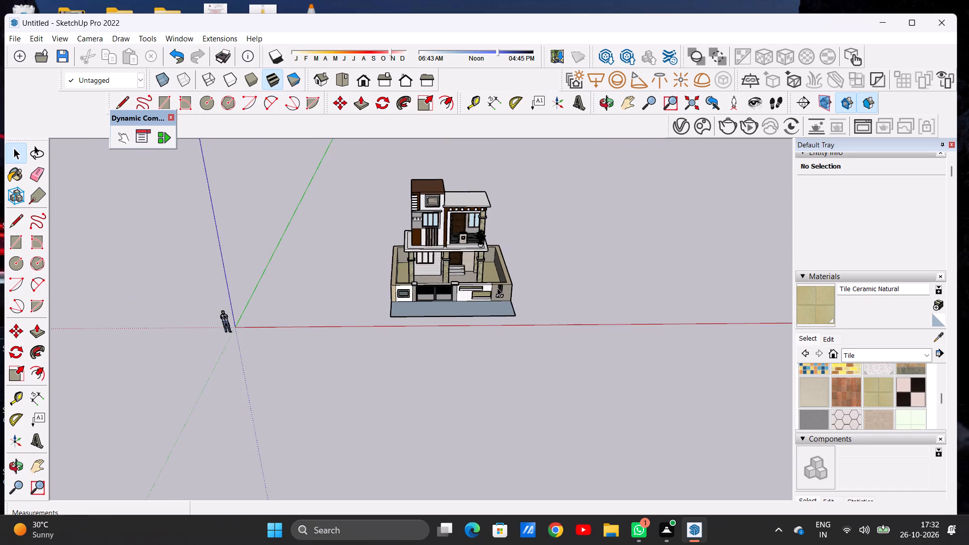
{"action": "scroll", "coordinate": [545, 266], "scroll_direction": "up", "scroll_amount": 2}
{"action": "scroll", "coordinate": [545, 266], "scroll_direction": "down", "scroll_amount": 1}
{"action": "scroll", "coordinate": [545, 266], "scroll_direction": "up", "scroll_amount": 9}
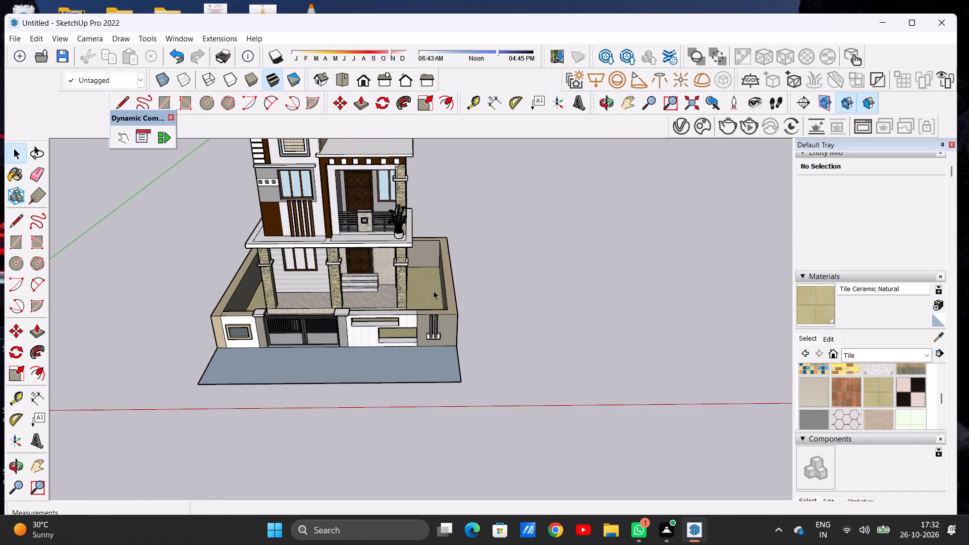
{"action": "scroll", "coordinate": [352, 295], "scroll_direction": "down", "scroll_amount": 9}
{"action": "scroll", "coordinate": [352, 276], "scroll_direction": "up", "scroll_amount": 6}
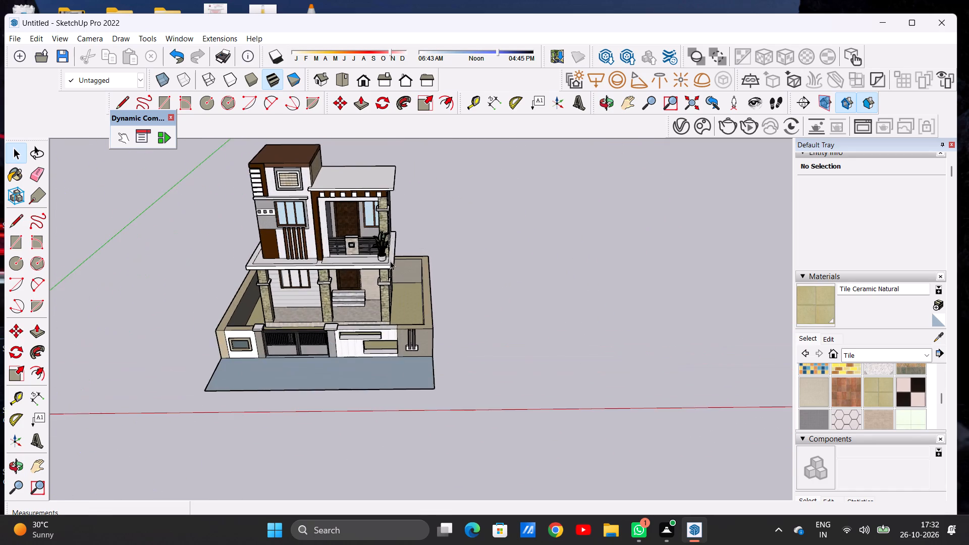
{"action": "scroll", "coordinate": [390, 261], "scroll_direction": "up", "scroll_amount": 2}
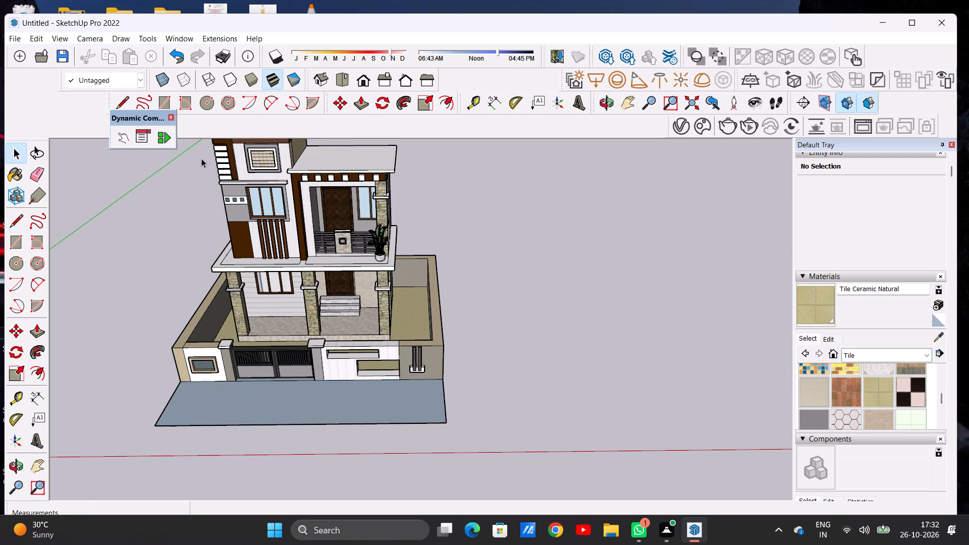
Import the small+garden model from the Downloads folder.
{"action": "left_click", "coordinate": [9, 38]}
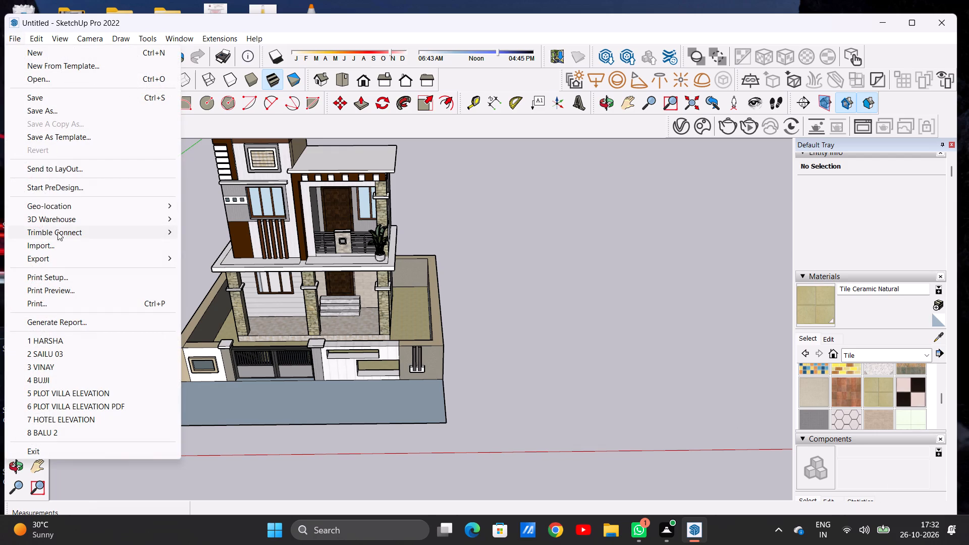
{"action": "left_click", "coordinate": [61, 248]}
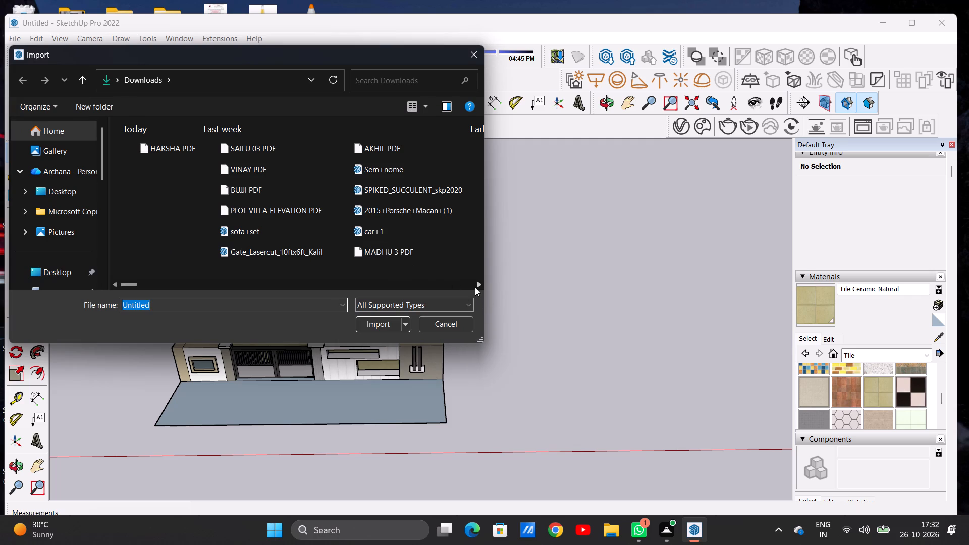
{"action": "left_click", "coordinate": [475, 287]}
{"action": "left_click", "coordinate": [475, 287]}
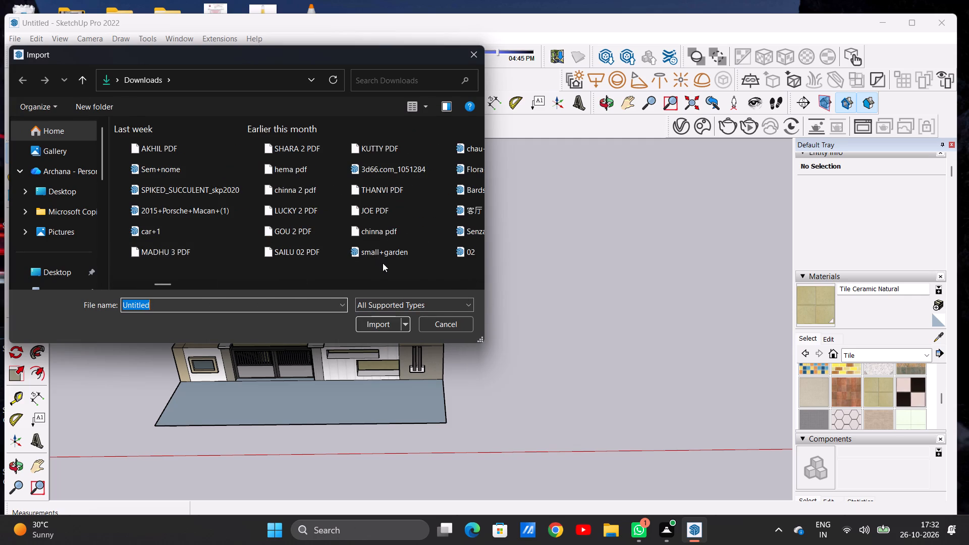
{"action": "left_click", "coordinate": [476, 282]}
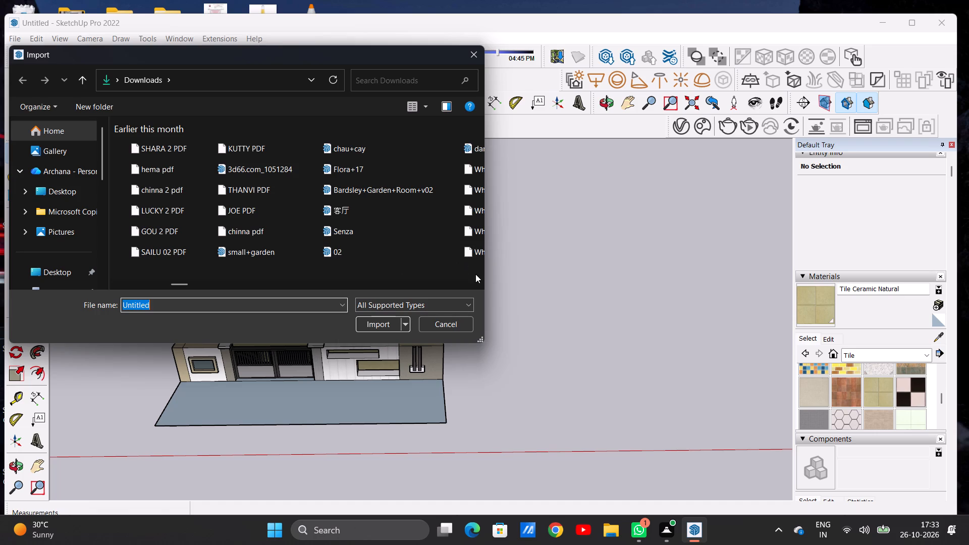
{"action": "left_click", "coordinate": [480, 289]}
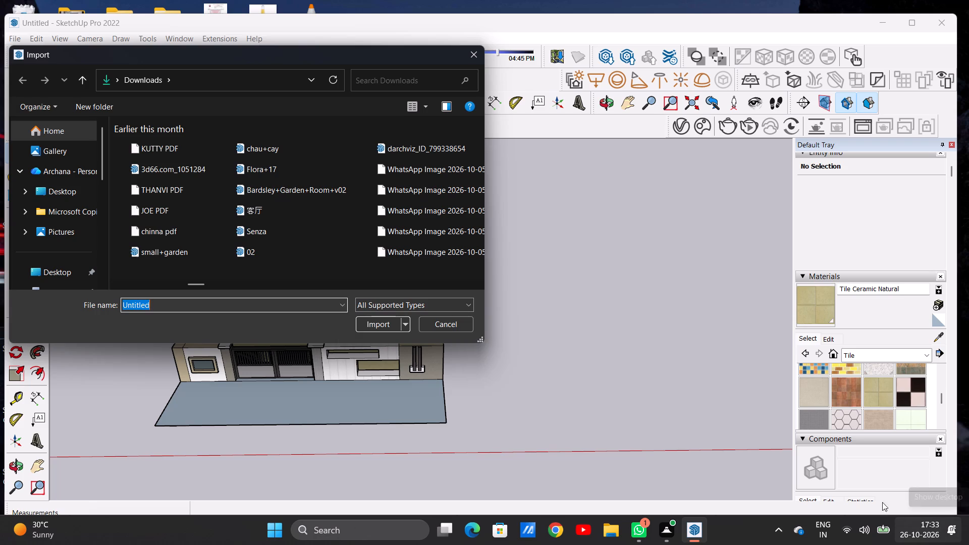
{"action": "double_click", "coordinate": [156, 256]}
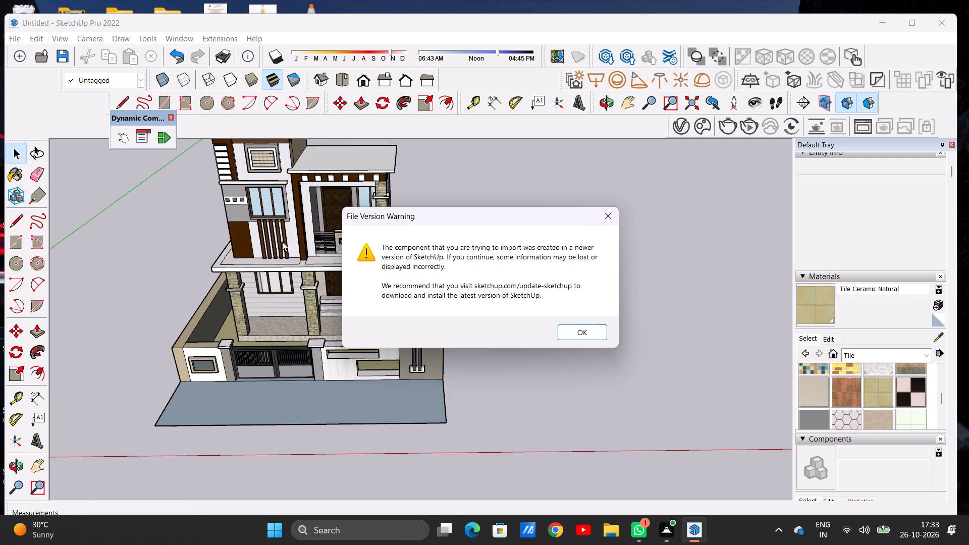
{"action": "left_click", "coordinate": [573, 331]}
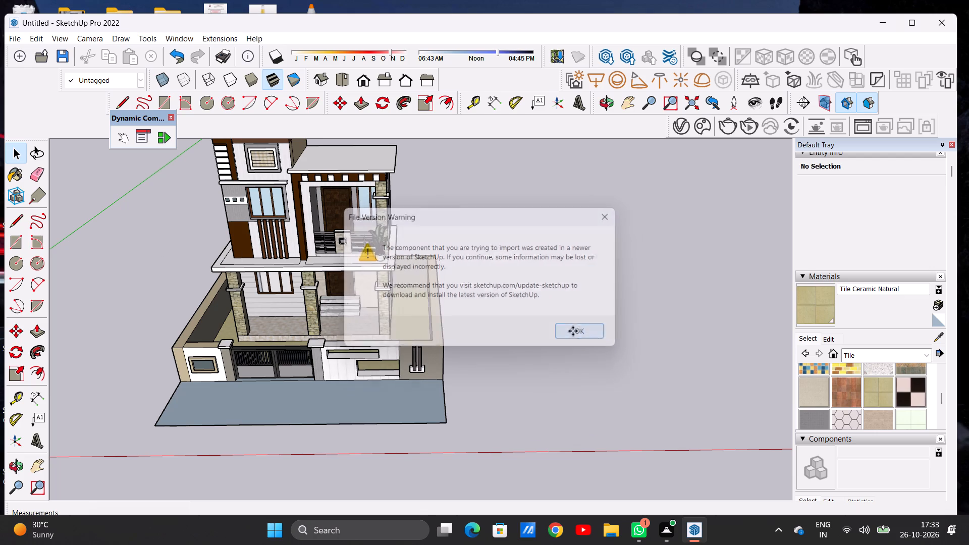
Place the imported small+garden planter on the empty ground beyond the house, clear of the compound, and end placement.
{"action": "scroll", "coordinate": [546, 317], "scroll_direction": "down", "scroll_amount": 19}
{"action": "scroll", "coordinate": [535, 301], "scroll_direction": "up", "scroll_amount": 1}
{"action": "scroll", "coordinate": [535, 301], "scroll_direction": "down", "scroll_amount": 1}
{"action": "scroll", "coordinate": [535, 301], "scroll_direction": "up", "scroll_amount": 1}
{"action": "scroll", "coordinate": [535, 301], "scroll_direction": "down", "scroll_amount": 13}
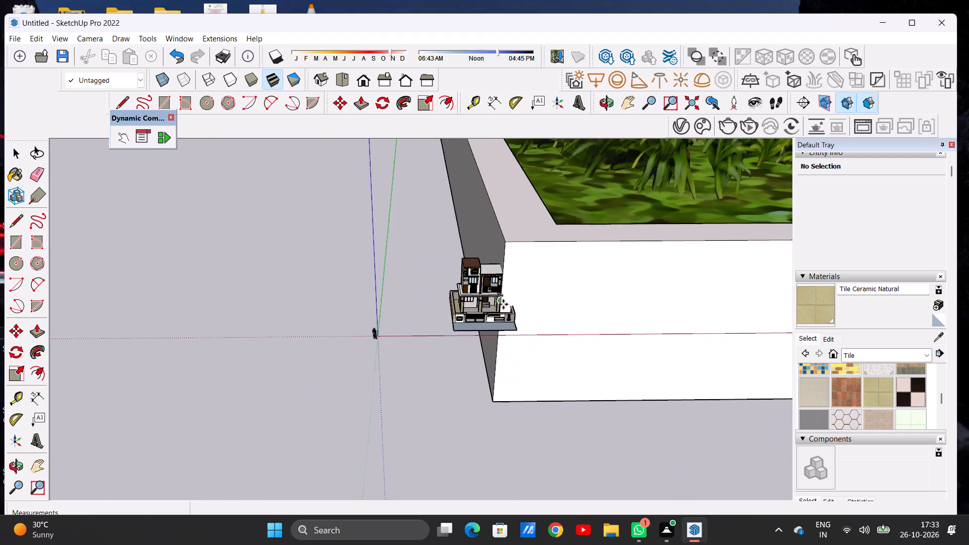
{"action": "scroll", "coordinate": [503, 304], "scroll_direction": "down", "scroll_amount": 2}
{"action": "scroll", "coordinate": [503, 304], "scroll_direction": "up", "scroll_amount": 1}
{"action": "scroll", "coordinate": [503, 304], "scroll_direction": "down", "scroll_amount": 13}
{"action": "scroll", "coordinate": [476, 313], "scroll_direction": "up", "scroll_amount": 1}
{"action": "scroll", "coordinate": [457, 315], "scroll_direction": "down", "scroll_amount": 7}
{"action": "scroll", "coordinate": [968, 0], "scroll_direction": "down", "scroll_amount": 1}
{"action": "scroll", "coordinate": [968, 0], "scroll_direction": "up", "scroll_amount": 2}
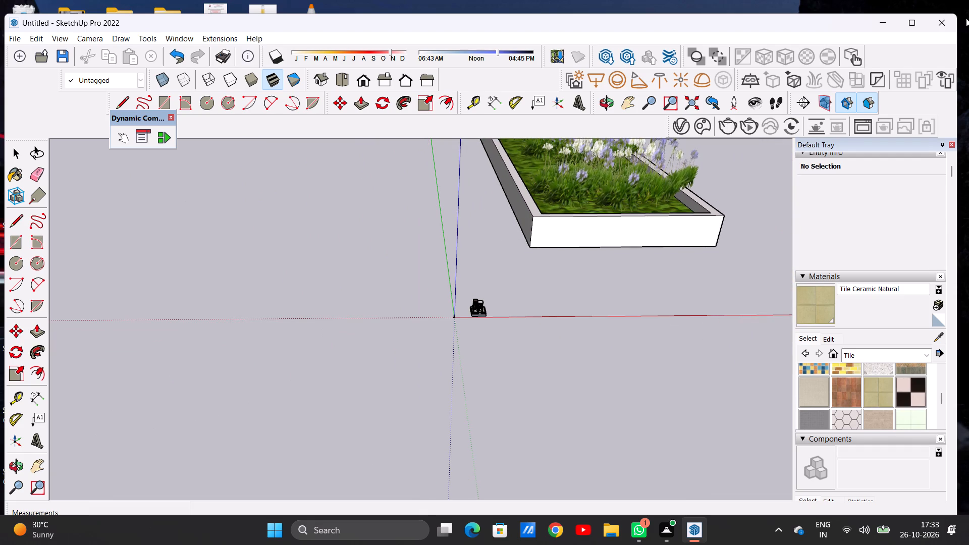
{"action": "scroll", "coordinate": [963, 32], "scroll_direction": "down", "scroll_amount": 8}
{"action": "left_click", "coordinate": [570, 248]}
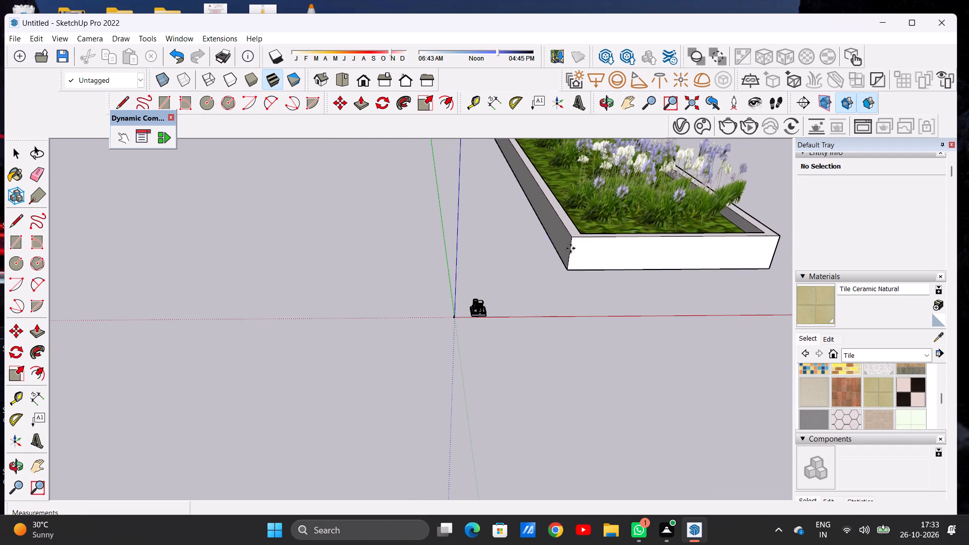
{"action": "key", "text": "space"}
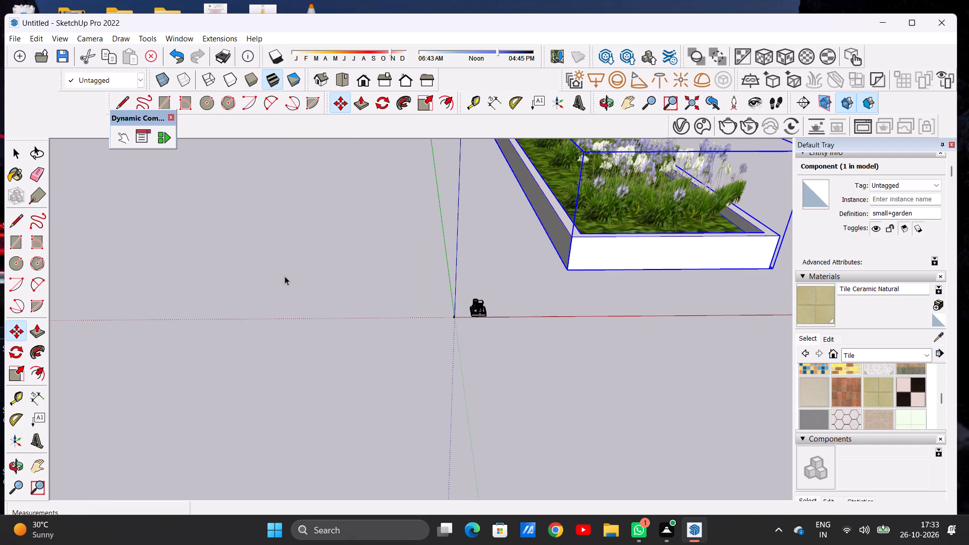
Scale the oversized small+garden planter down to about 0.25 along green, 0.36 along red and 0.31 along blue.
{"action": "scroll", "coordinate": [210, 289], "scroll_direction": "up", "scroll_amount": 2}
{"action": "scroll", "coordinate": [168, 296], "scroll_direction": "down", "scroll_amount": 9}
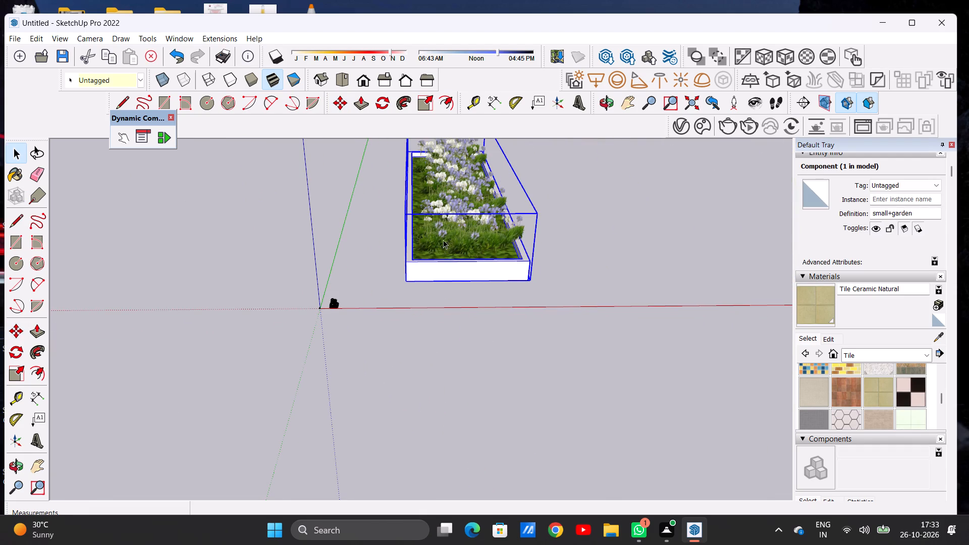
{"action": "scroll", "coordinate": [465, 231], "scroll_direction": "down", "scroll_amount": 11}
{"action": "scroll", "coordinate": [472, 211], "scroll_direction": "up", "scroll_amount": 9}
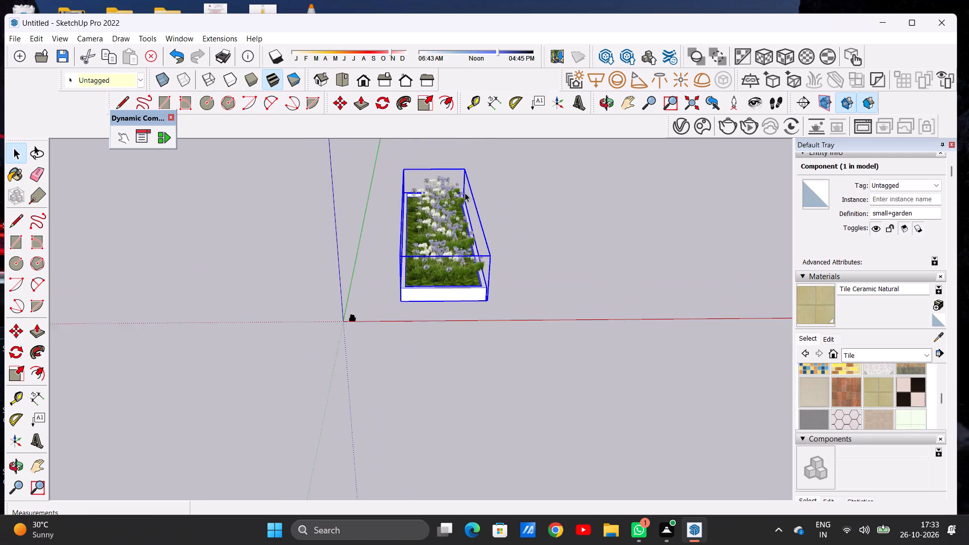
{"action": "scroll", "coordinate": [465, 193], "scroll_direction": "up", "scroll_amount": 3}
{"action": "left_click", "coordinate": [424, 102]}
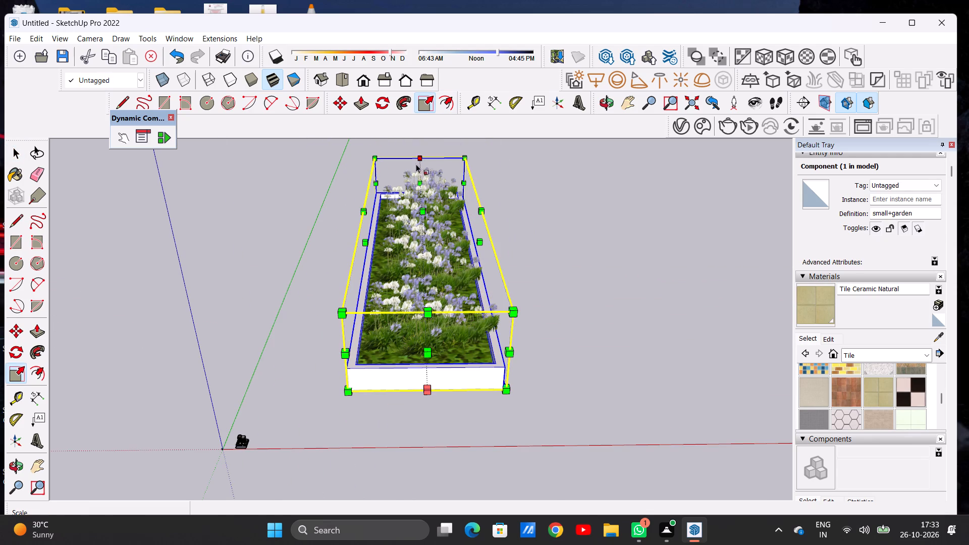
{"action": "left_click", "coordinate": [418, 186]}
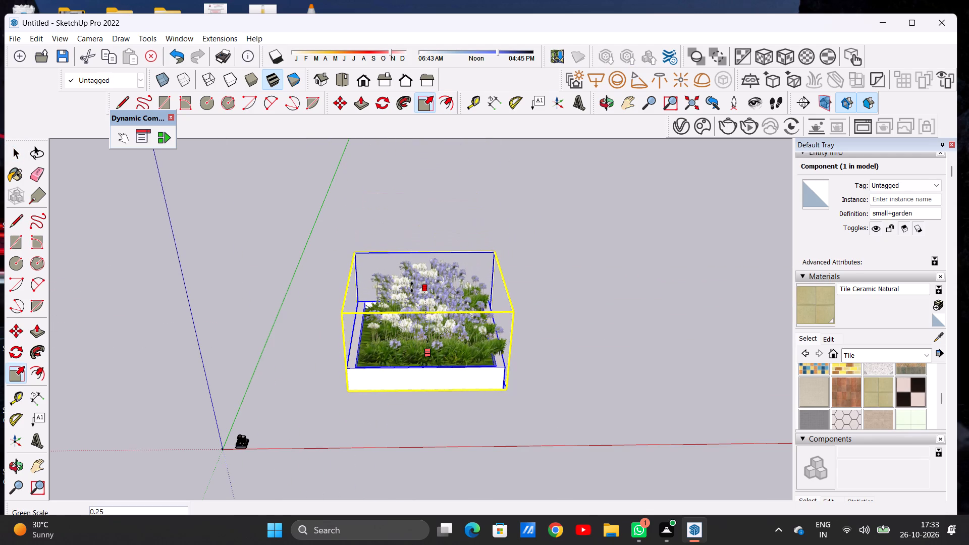
{"action": "left_click", "coordinate": [412, 287]}
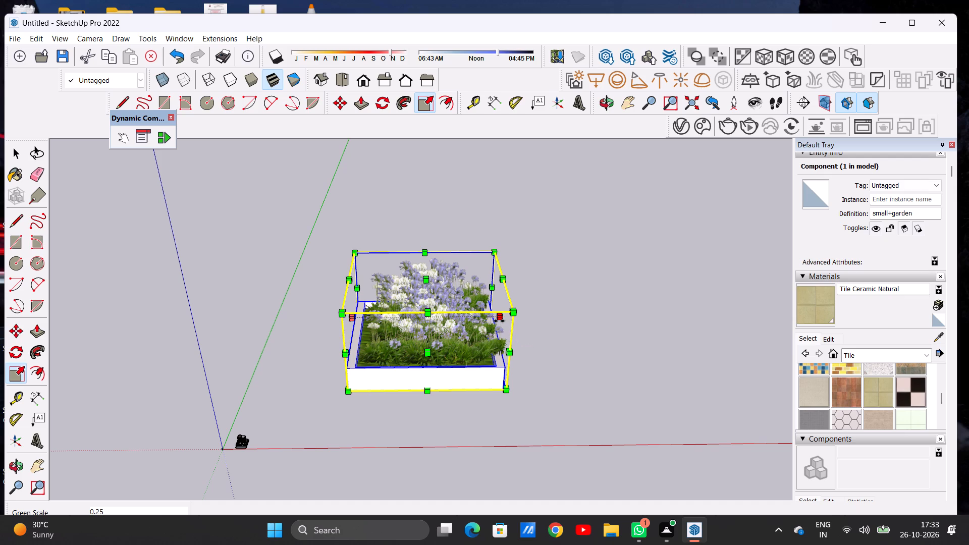
{"action": "left_click", "coordinate": [499, 321]}
{"action": "left_click", "coordinate": [406, 305]}
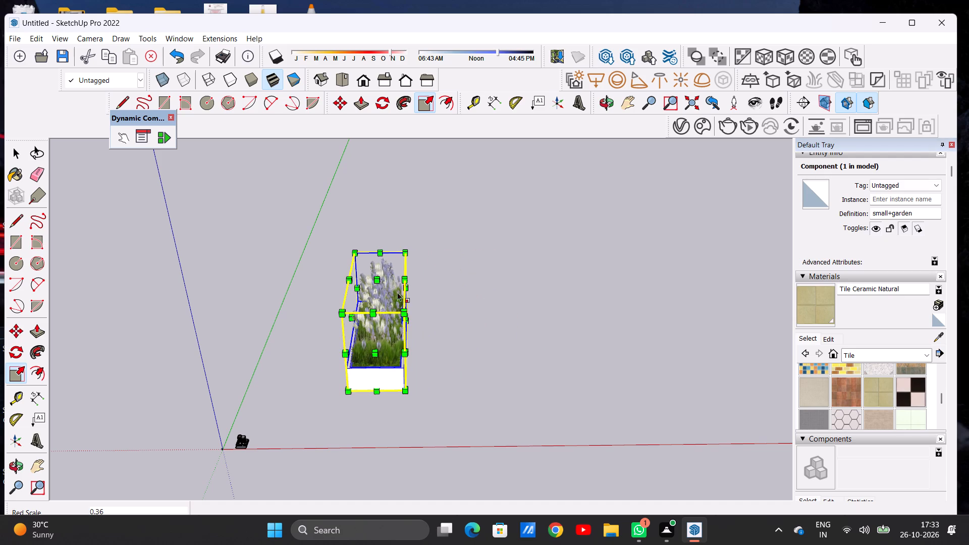
{"action": "left_click", "coordinate": [370, 275]}
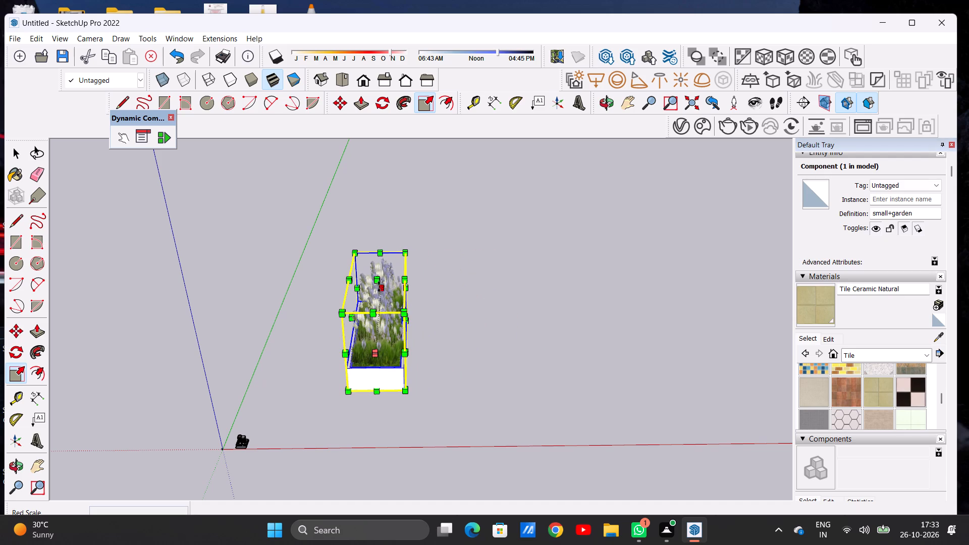
{"action": "left_click", "coordinate": [379, 282]}
{"action": "left_click", "coordinate": [387, 331]}
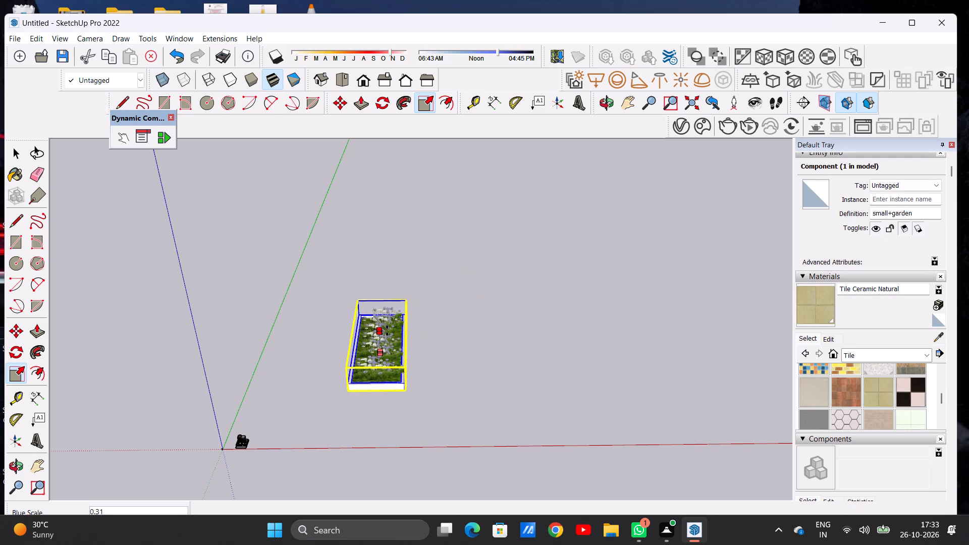
{"action": "left_click", "coordinate": [373, 386]}
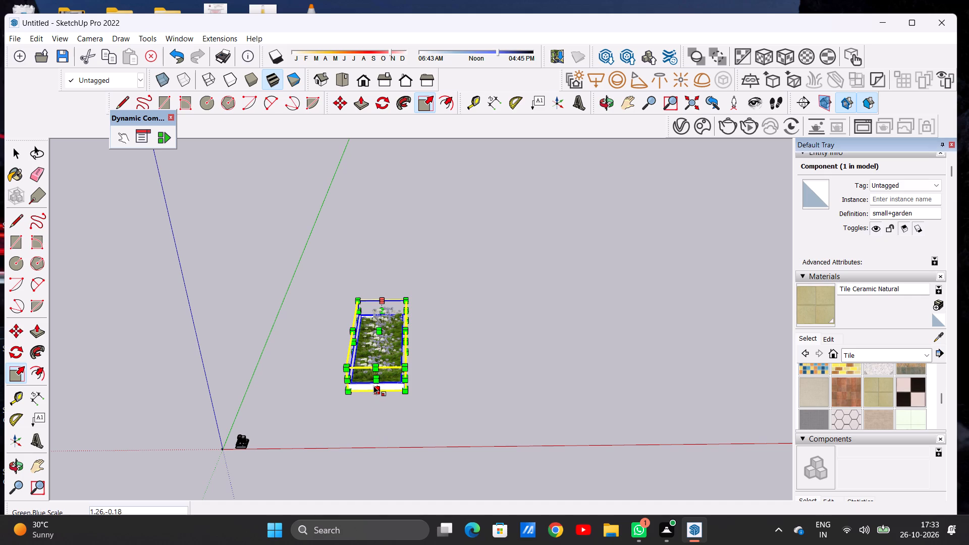
{"action": "key", "text": "space"}
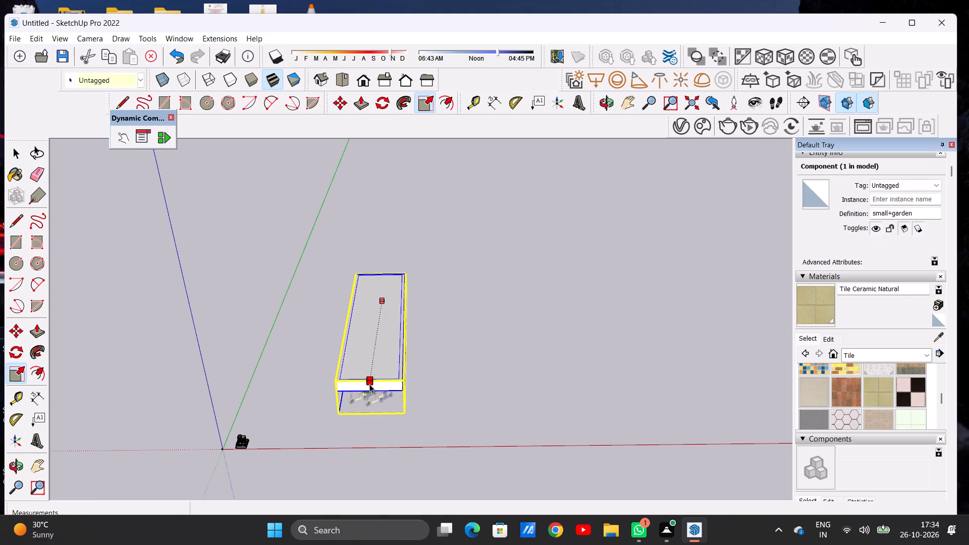
Scale the planter down again to about 0.57 along green, 0.50 along red and 0.74 along blue.
{"action": "scroll", "coordinate": [364, 348], "scroll_direction": "up", "scroll_amount": 5}
{"action": "scroll", "coordinate": [374, 324], "scroll_direction": "down", "scroll_amount": 5}
{"action": "scroll", "coordinate": [375, 362], "scroll_direction": "up", "scroll_amount": 5}
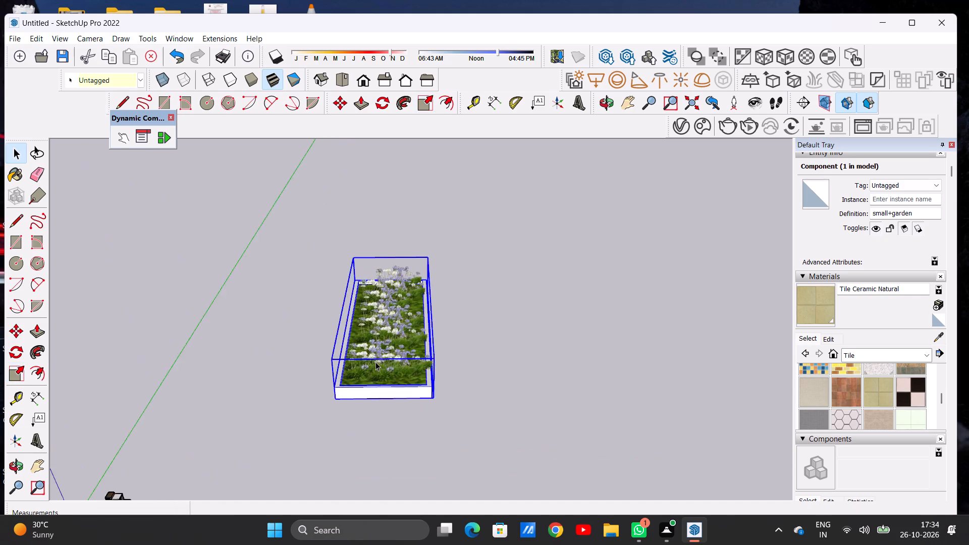
{"action": "scroll", "coordinate": [375, 362], "scroll_direction": "up", "scroll_amount": 4}
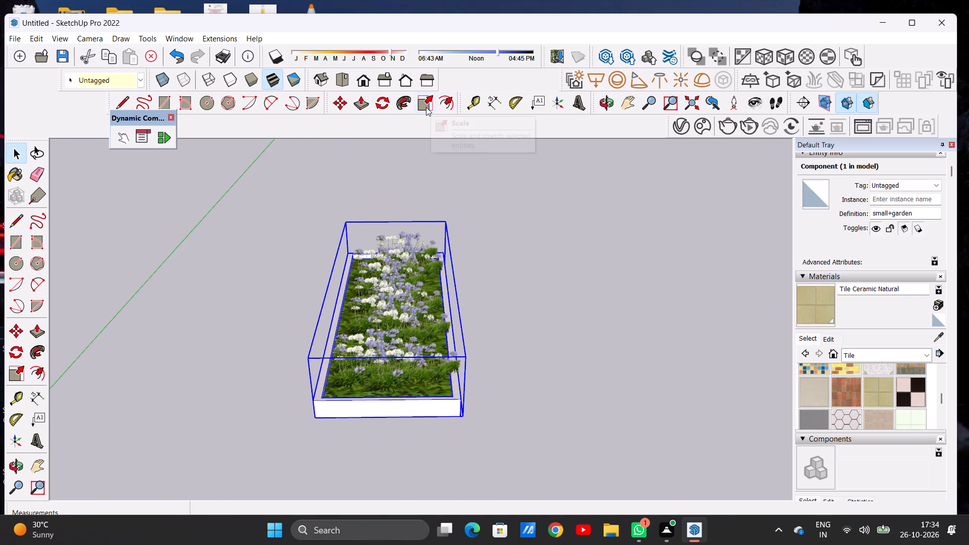
{"action": "left_click", "coordinate": [424, 106]}
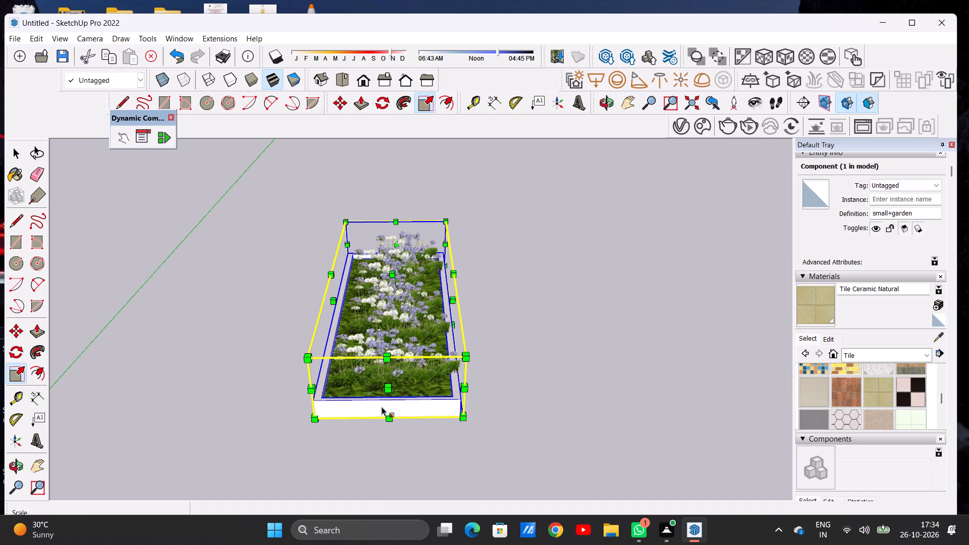
{"action": "left_click", "coordinate": [388, 390]}
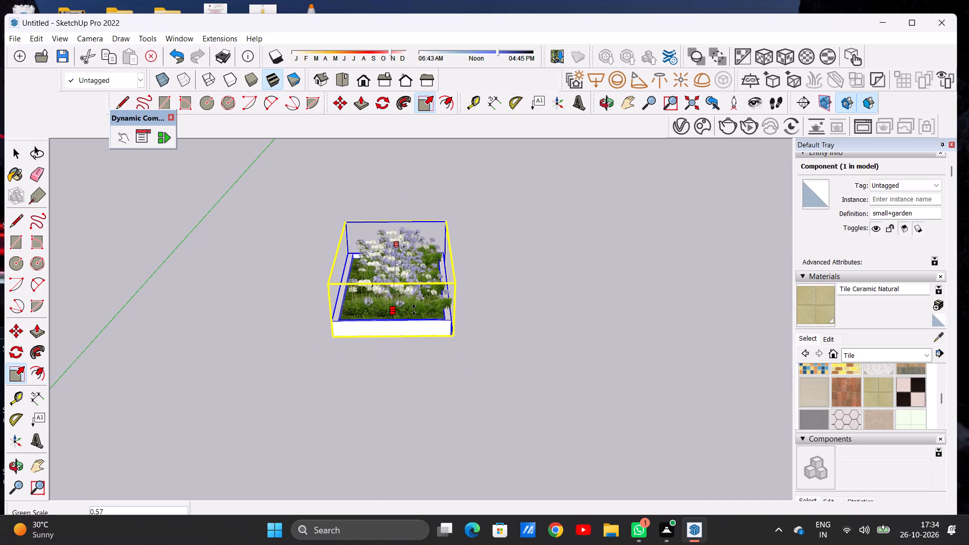
{"action": "left_click", "coordinate": [414, 310]}
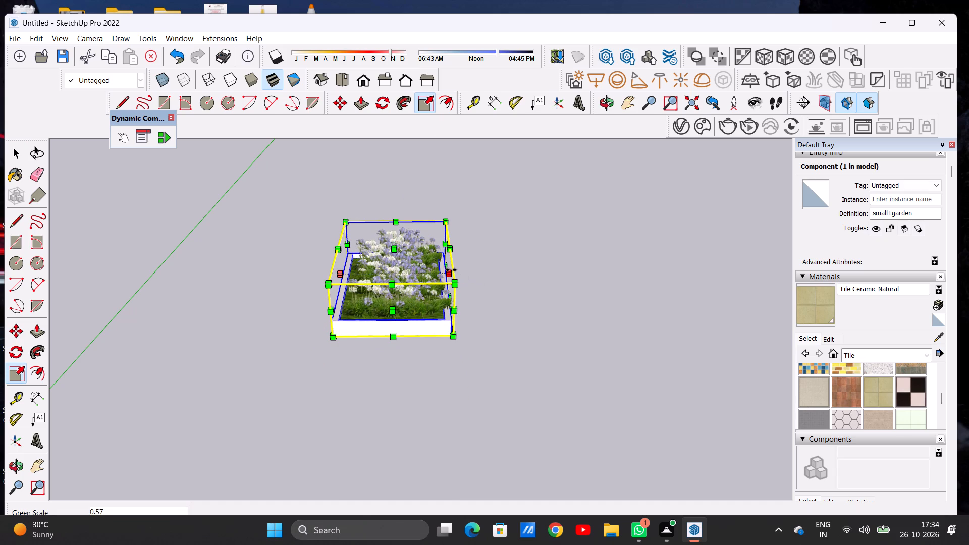
{"action": "left_click", "coordinate": [451, 270]}
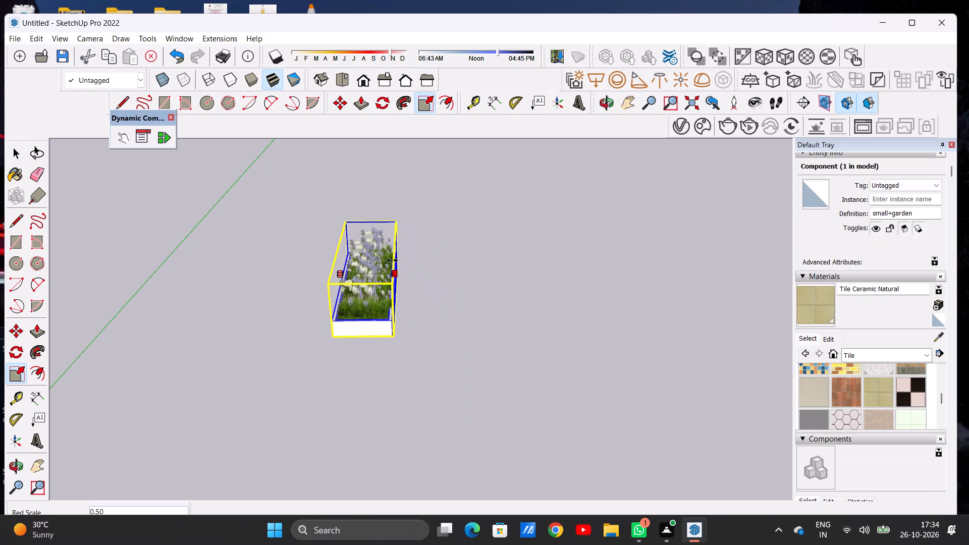
{"action": "left_click", "coordinate": [392, 260]}
{"action": "left_click", "coordinate": [367, 247]}
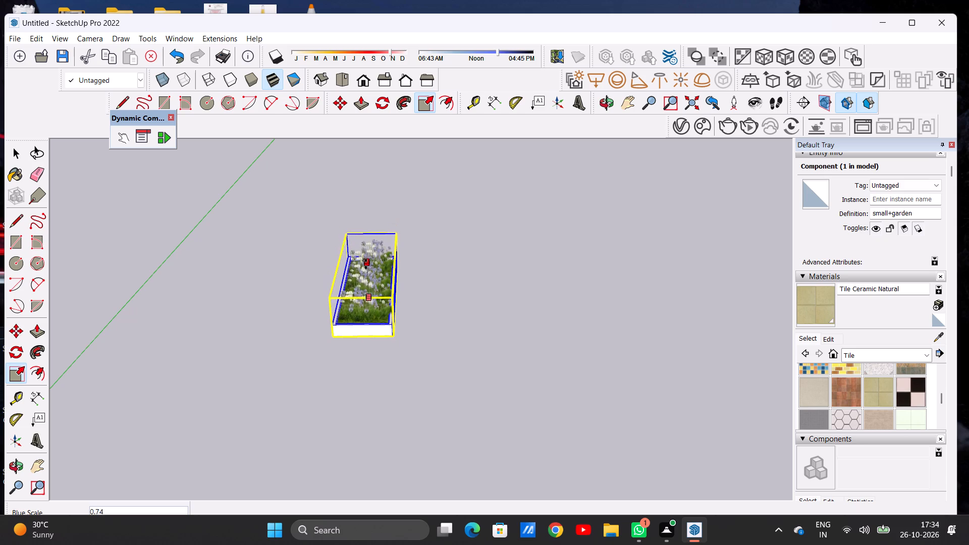
{"action": "left_click", "coordinate": [366, 266]}
Shrink the planter further to about 0.85 of its width along red and 0.73 of its length along green.
{"action": "scroll", "coordinate": [327, 282], "scroll_direction": "up", "scroll_amount": 8}
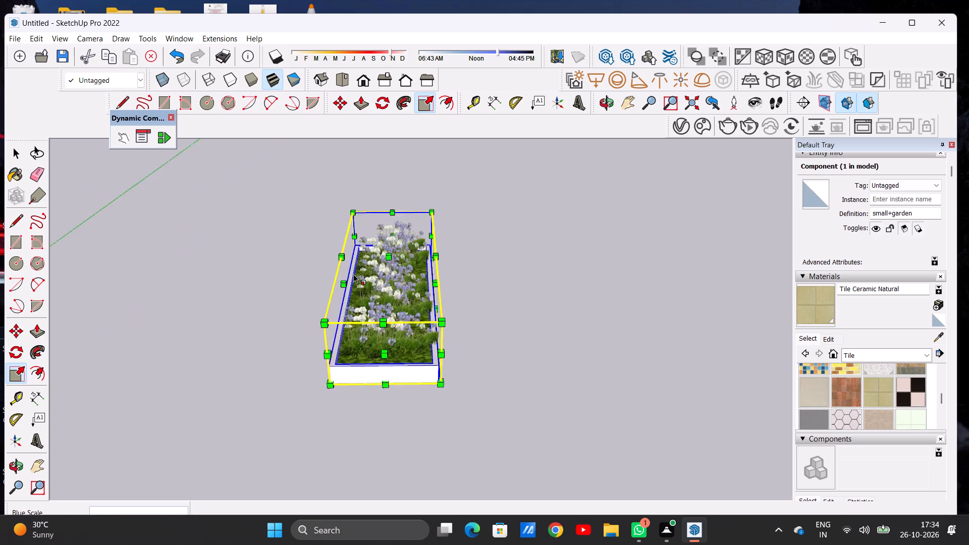
{"action": "scroll", "coordinate": [353, 274], "scroll_direction": "up", "scroll_amount": 4}
{"action": "left_click", "coordinate": [332, 290]}
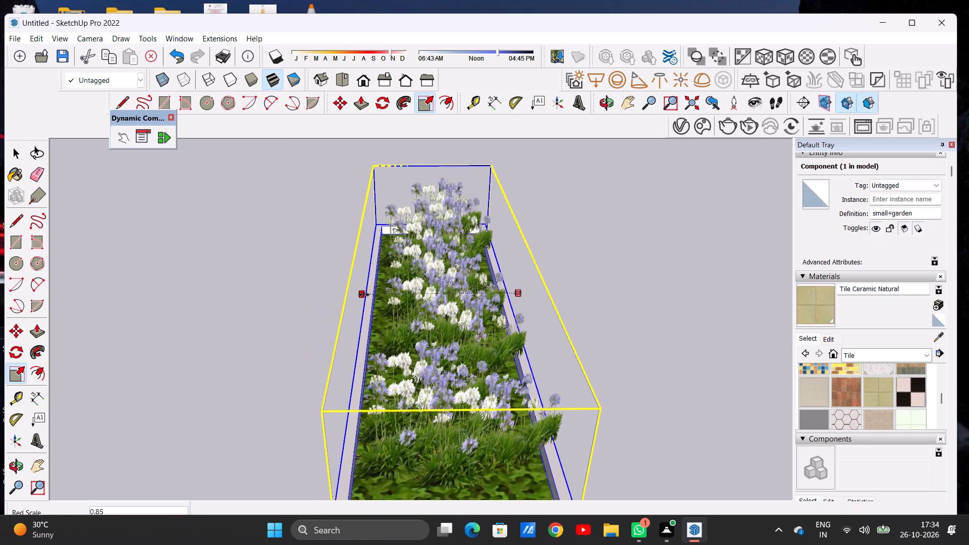
{"action": "left_click", "coordinate": [372, 296]}
{"action": "scroll", "coordinate": [375, 261], "scroll_direction": "down", "scroll_amount": 6}
{"action": "scroll", "coordinate": [403, 370], "scroll_direction": "up", "scroll_amount": 4}
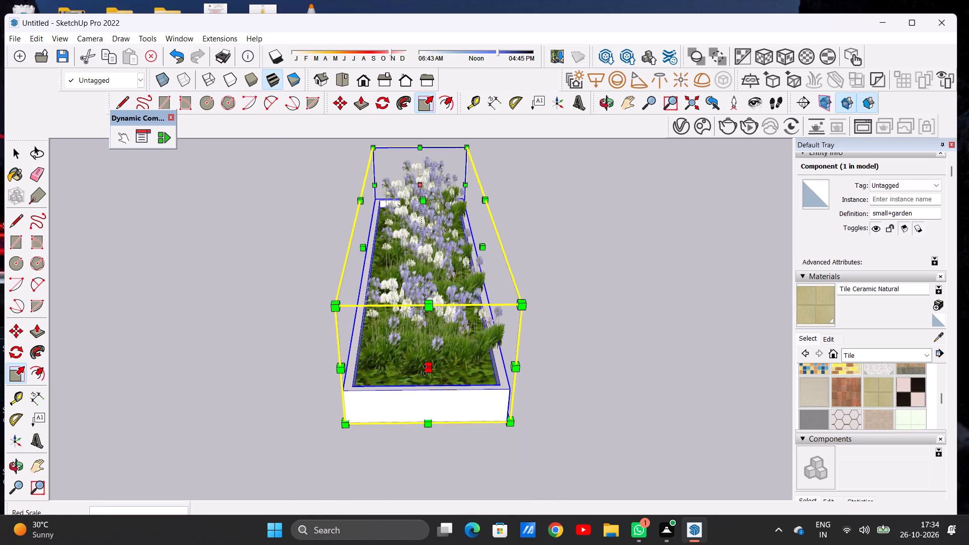
{"action": "left_click", "coordinate": [425, 370]}
{"action": "left_click", "coordinate": [446, 286]}
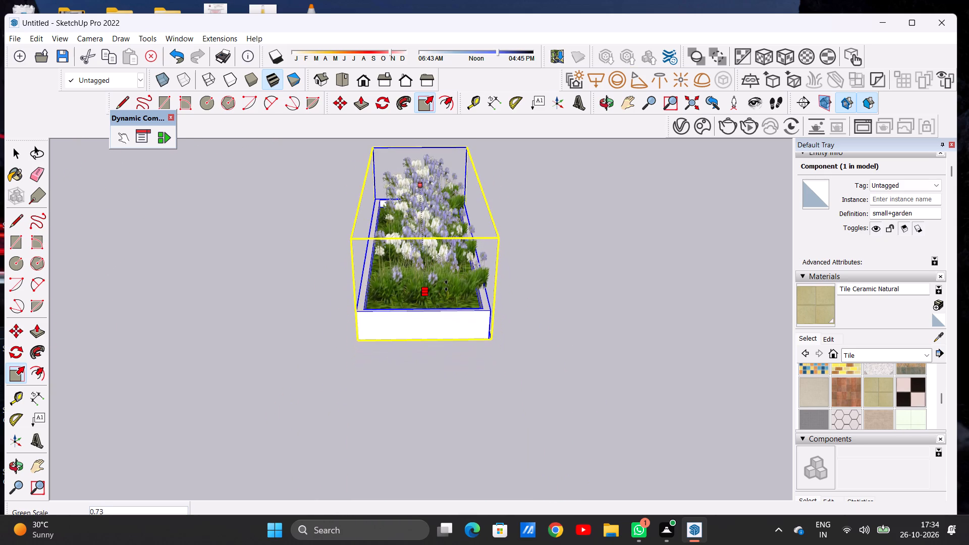
Scale the small+garden planter to about 0.80 along red and reduce its height along blue.
{"action": "scroll", "coordinate": [435, 300], "scroll_direction": "down", "scroll_amount": 7}
{"action": "middle_click_drag", "start_coordinate": [517, 302], "coordinate": [236, 280]}
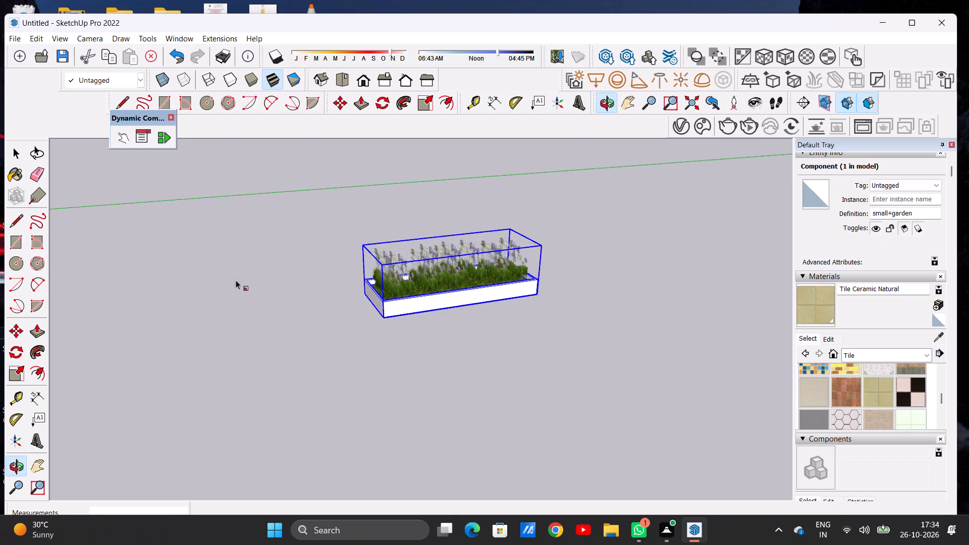
{"action": "scroll", "coordinate": [350, 297], "scroll_direction": "down", "scroll_amount": 11}
{"action": "scroll", "coordinate": [420, 307], "scroll_direction": "up", "scroll_amount": 1}
{"action": "scroll", "coordinate": [420, 307], "scroll_direction": "down", "scroll_amount": 7}
{"action": "scroll", "coordinate": [413, 295], "scroll_direction": "up", "scroll_amount": 9}
{"action": "scroll", "coordinate": [417, 287], "scroll_direction": "down", "scroll_amount": 1}
{"action": "scroll", "coordinate": [417, 287], "scroll_direction": "up", "scroll_amount": 2}
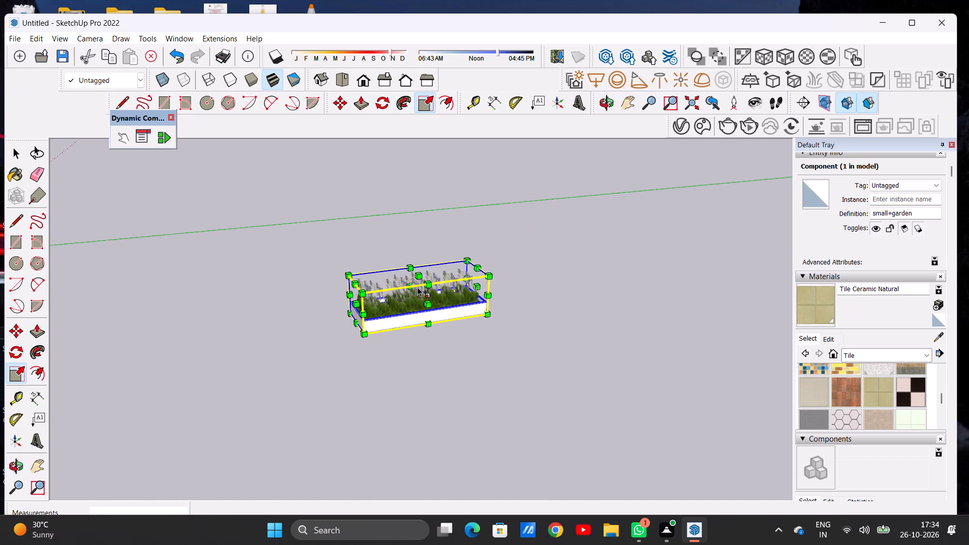
{"action": "scroll", "coordinate": [433, 308], "scroll_direction": "up", "scroll_amount": 1}
{"action": "scroll", "coordinate": [433, 308], "scroll_direction": "down", "scroll_amount": 2}
{"action": "scroll", "coordinate": [433, 308], "scroll_direction": "up", "scroll_amount": 11}
{"action": "left_click", "coordinate": [435, 301]}
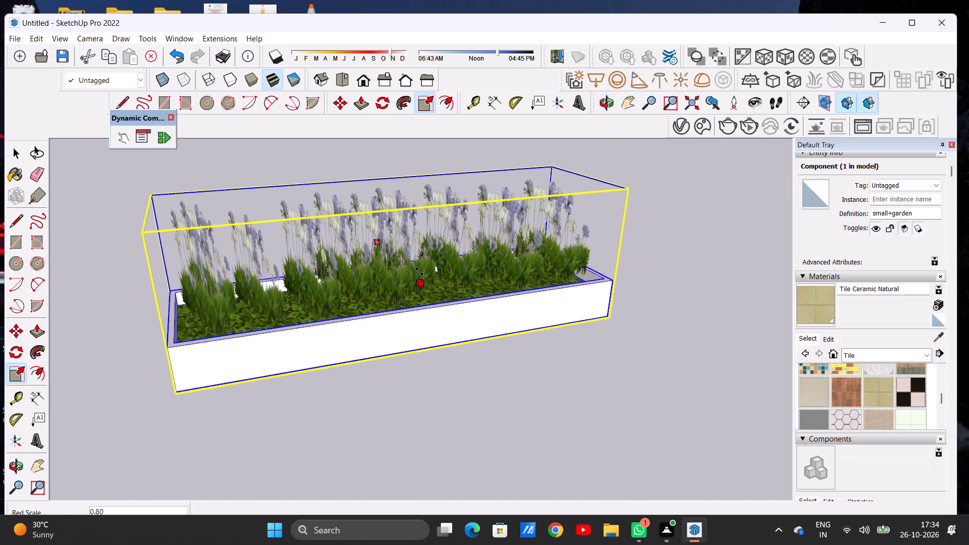
{"action": "left_click", "coordinate": [419, 270]}
{"action": "left_click", "coordinate": [392, 191]}
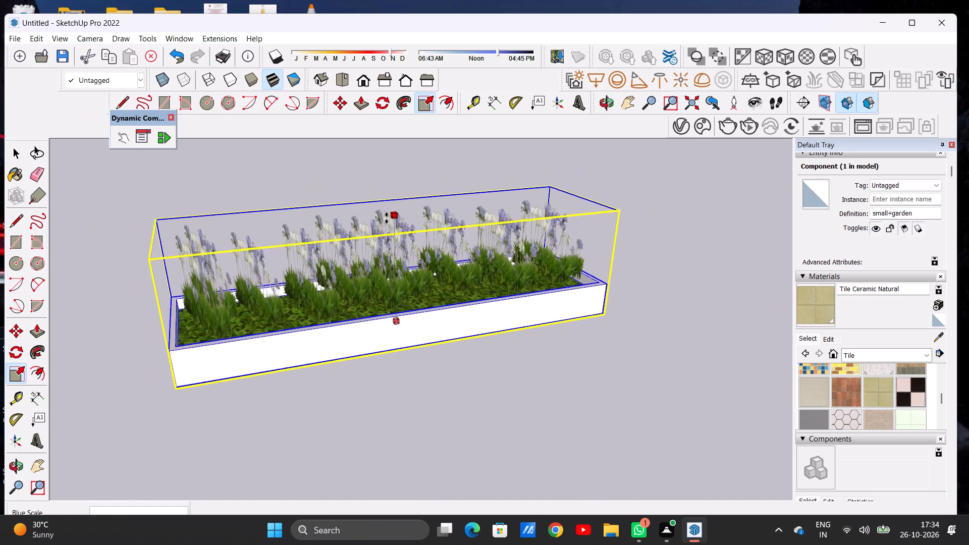
{"action": "left_click", "coordinate": [391, 258]}
Shrink the planter again to about 0.62 along green, 0.77 along red and 0.8 along blue.
{"action": "left_click", "coordinate": [171, 327]}
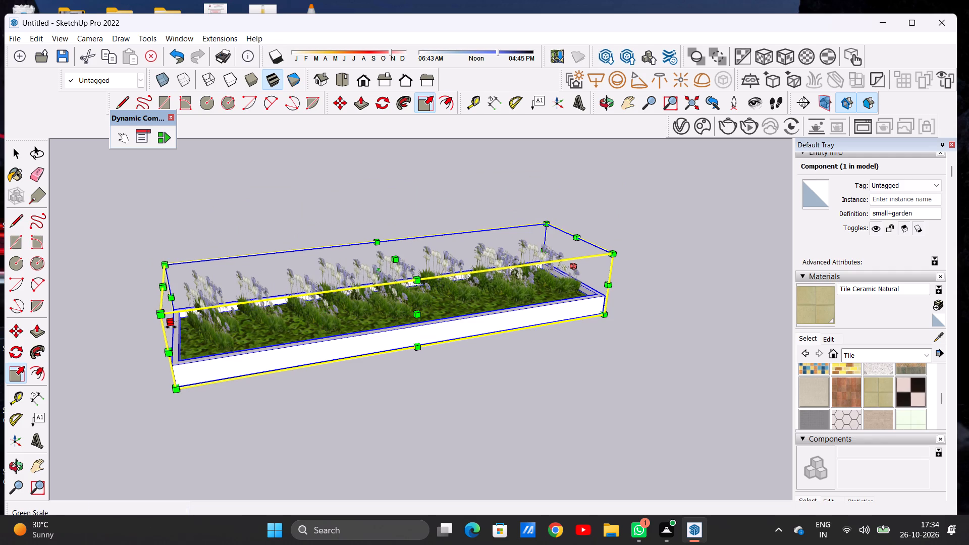
{"action": "left_click", "coordinate": [349, 313]}
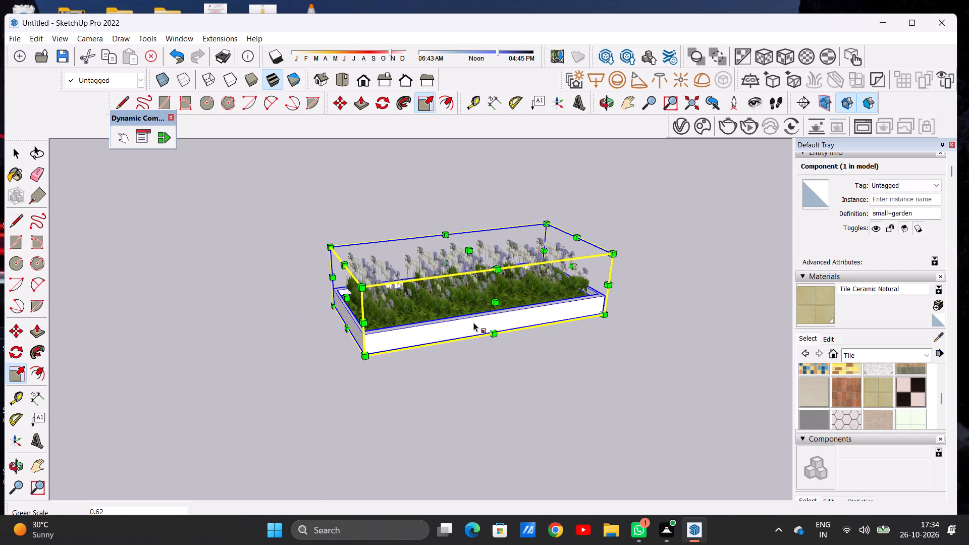
{"action": "left_click", "coordinate": [498, 303]}
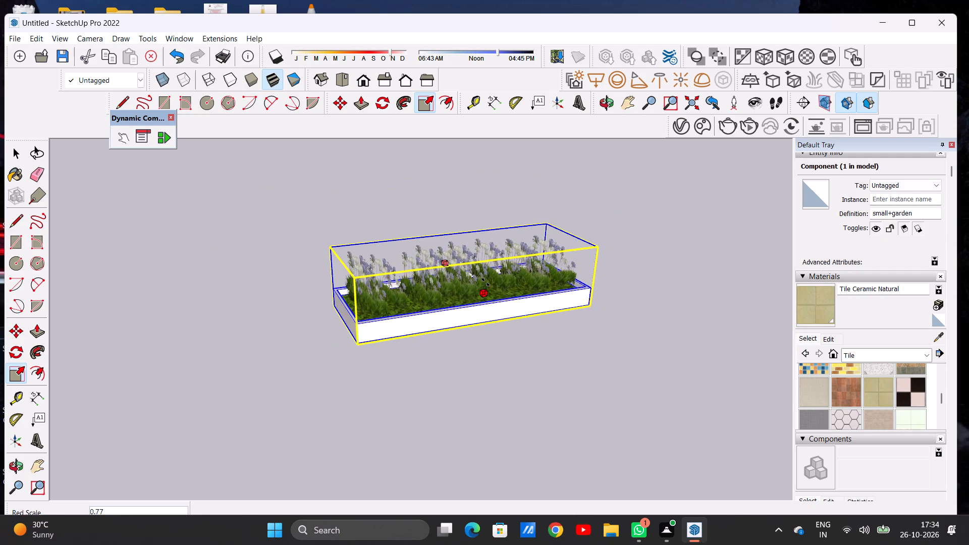
{"action": "left_click", "coordinate": [486, 282]}
{"action": "left_click", "coordinate": [463, 242]}
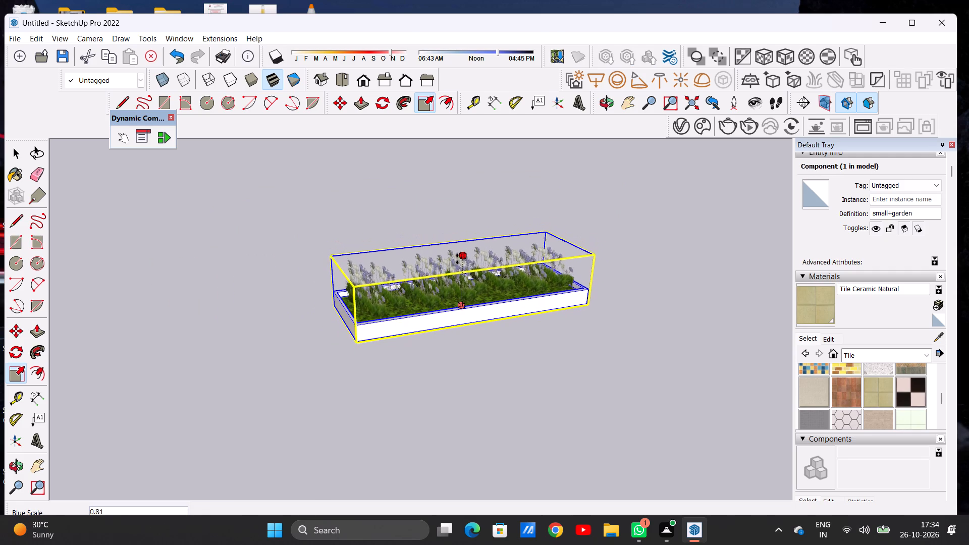
{"action": "left_click", "coordinate": [457, 259]}
{"action": "key", "text": "space"}
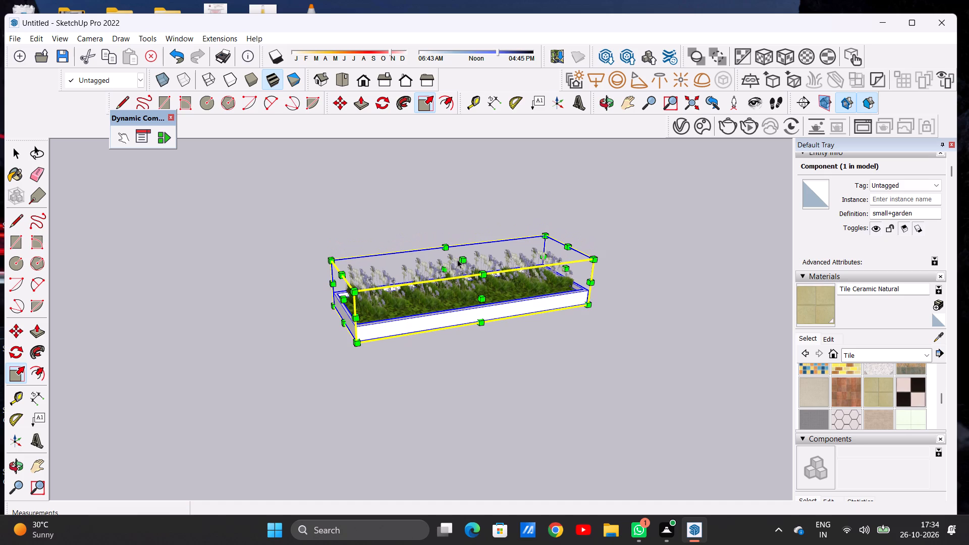
Move the planter about 736' across the open ground to a spot near the house and the red axis.
{"action": "scroll", "coordinate": [404, 299], "scroll_direction": "down", "scroll_amount": 20}
{"action": "scroll", "coordinate": [404, 299], "scroll_direction": "down", "scroll_amount": 8}
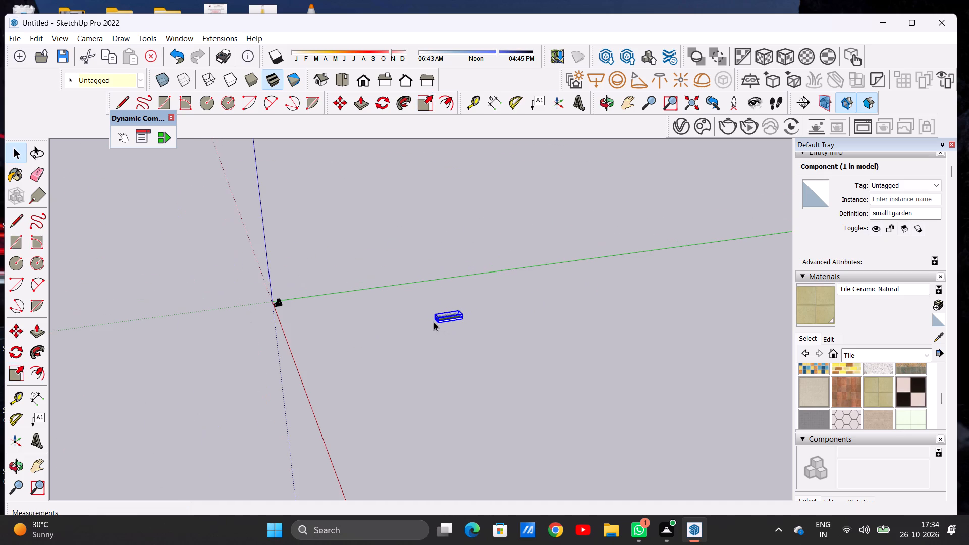
{"action": "scroll", "coordinate": [317, 321], "scroll_direction": "up", "scroll_amount": 17}
{"action": "scroll", "coordinate": [280, 297], "scroll_direction": "down", "scroll_amount": 5}
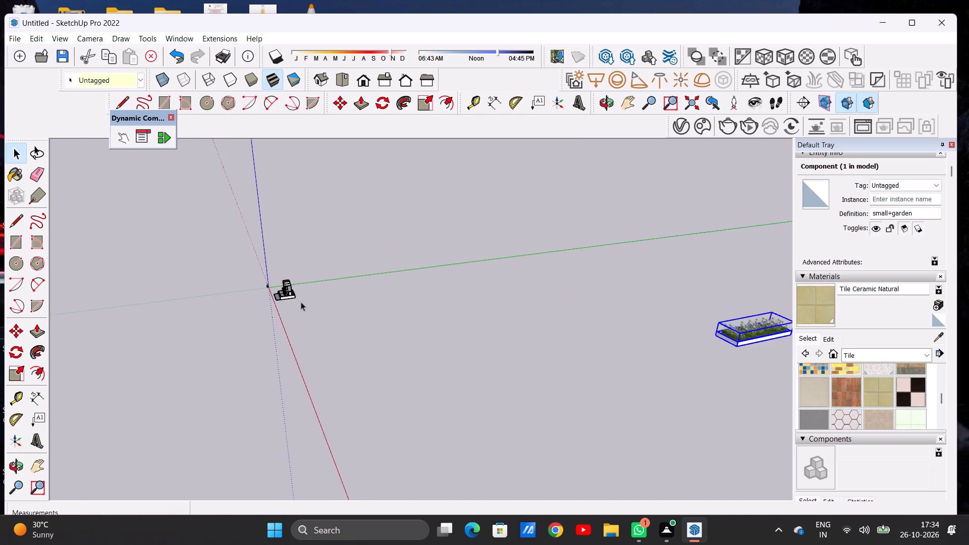
{"action": "scroll", "coordinate": [306, 297], "scroll_direction": "down", "scroll_amount": 3}
{"action": "key", "text": "m"}
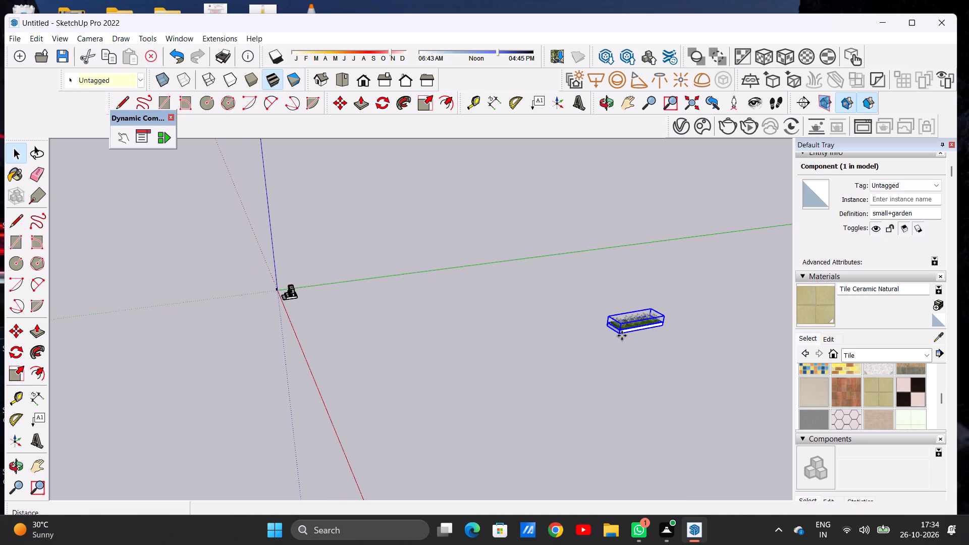
{"action": "left_click", "coordinate": [617, 331]}
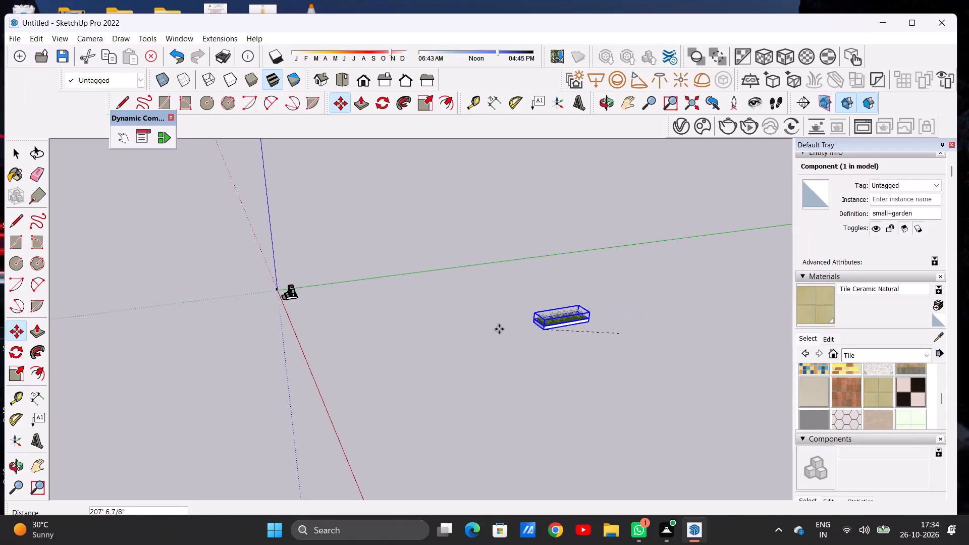
{"action": "left_click", "coordinate": [312, 345]}
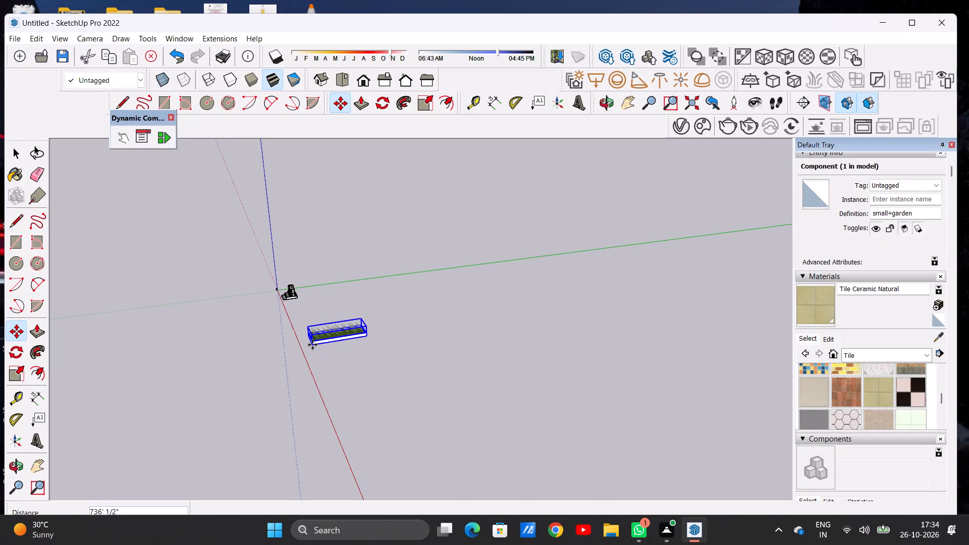
{"action": "key", "text": "space"}
Scale the planter to about 0.50 of its length along green.
{"action": "scroll", "coordinate": [312, 345], "scroll_direction": "up", "scroll_amount": 1}
{"action": "scroll", "coordinate": [289, 295], "scroll_direction": "up", "scroll_amount": 7}
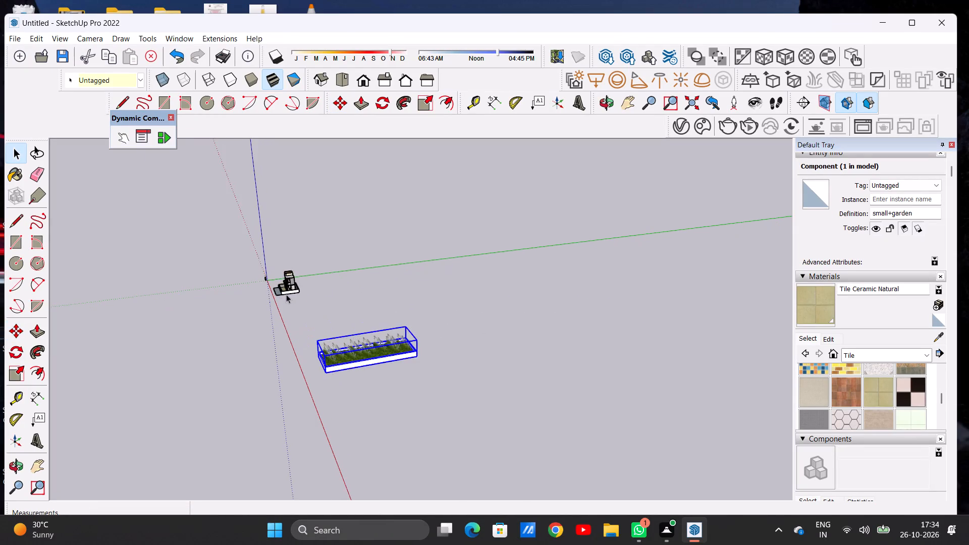
{"action": "scroll", "coordinate": [286, 294], "scroll_direction": "up", "scroll_amount": 5}
{"action": "middle_click_drag", "start_coordinate": [266, 305], "coordinate": [535, 260]}
{"action": "scroll", "coordinate": [524, 265], "scroll_direction": "up", "scroll_amount": 1}
{"action": "scroll", "coordinate": [360, 288], "scroll_direction": "up", "scroll_amount": 7}
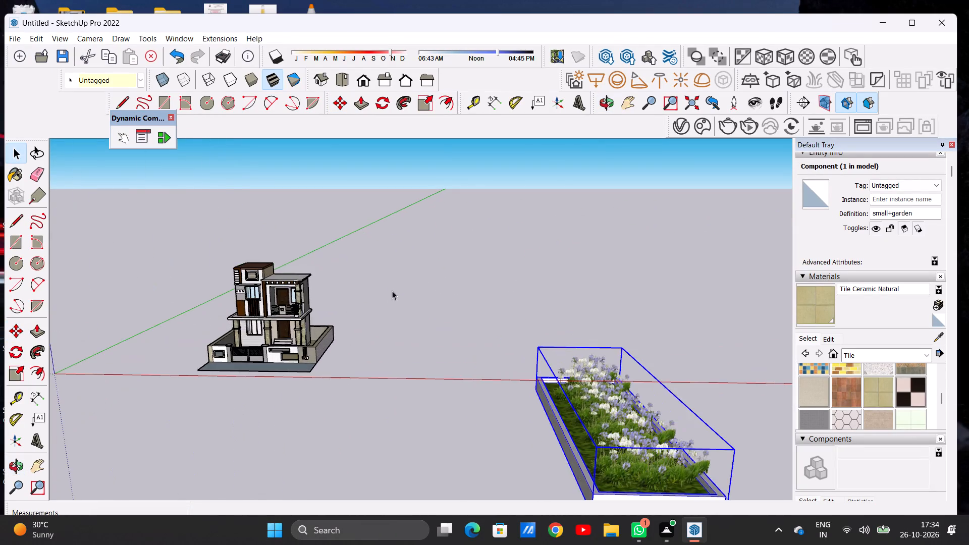
{"action": "scroll", "coordinate": [453, 259], "scroll_direction": "down", "scroll_amount": 7}
{"action": "scroll", "coordinate": [551, 346], "scroll_direction": "up", "scroll_amount": 4}
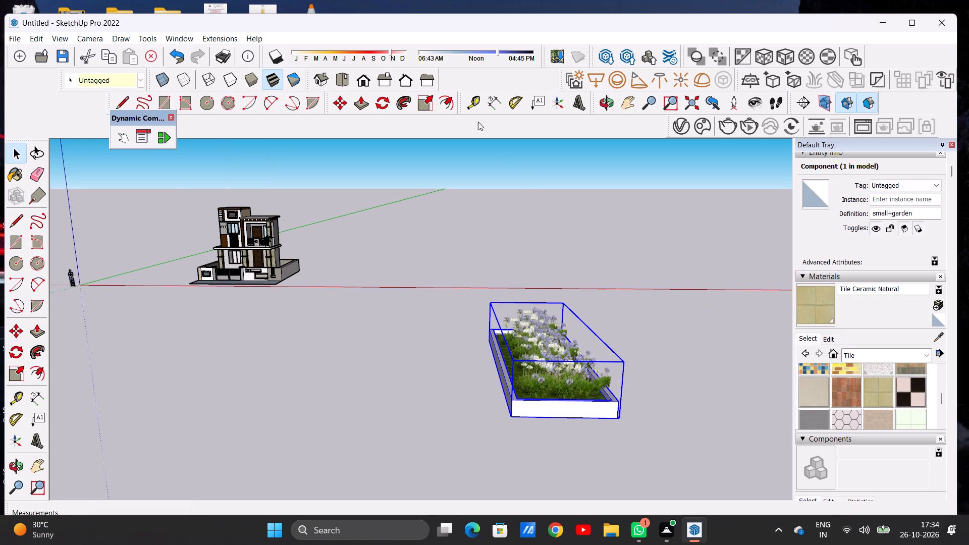
{"action": "left_click", "coordinate": [424, 105]}
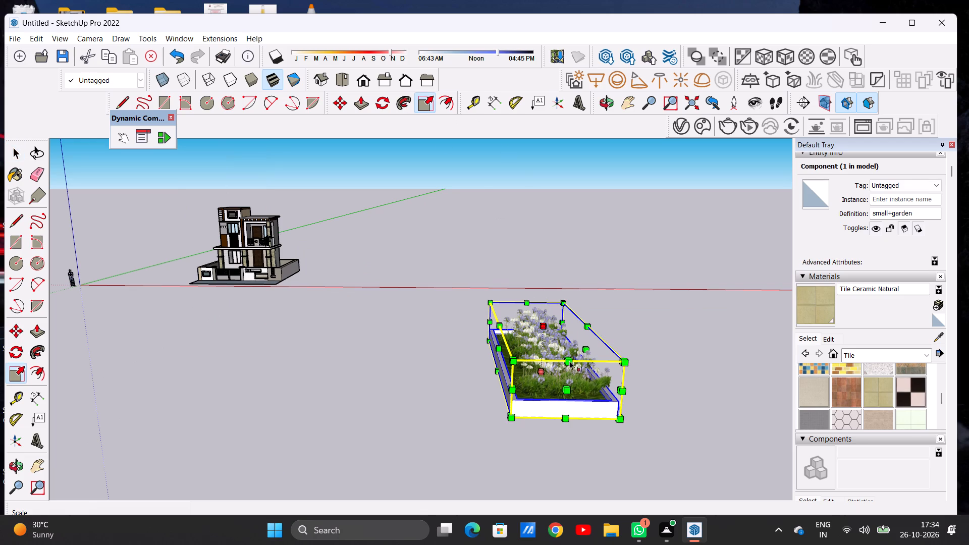
{"action": "left_click", "coordinate": [564, 391]}
{"action": "left_click", "coordinate": [549, 343]}
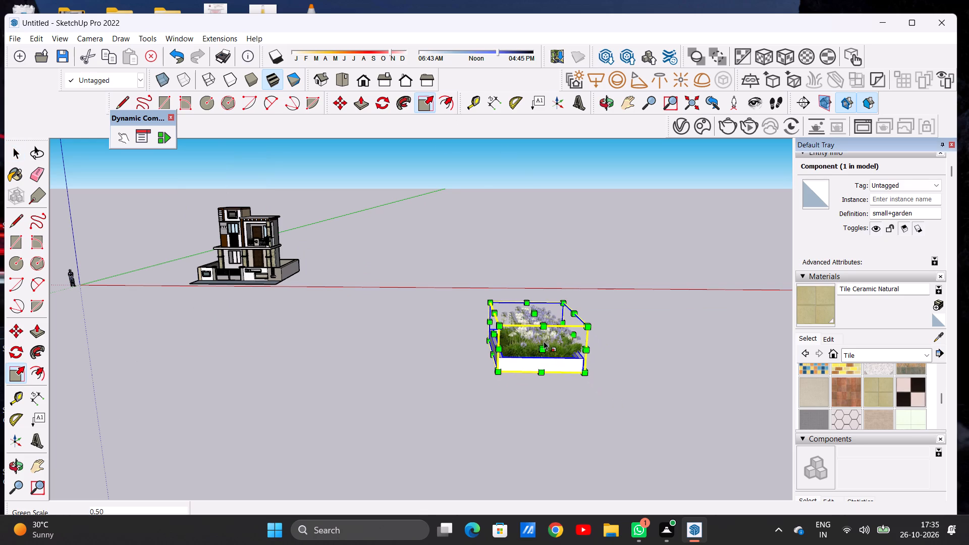
Narrow the planter along red and lower its height along blue to roughly 0.66.
{"action": "middle_click_drag", "start_coordinate": [569, 341], "coordinate": [562, 441]}
{"action": "scroll", "coordinate": [472, 371], "scroll_direction": "down", "scroll_amount": 3}
{"action": "scroll", "coordinate": [472, 371], "scroll_direction": "up", "scroll_amount": 1}
{"action": "scroll", "coordinate": [472, 371], "scroll_direction": "down", "scroll_amount": 4}
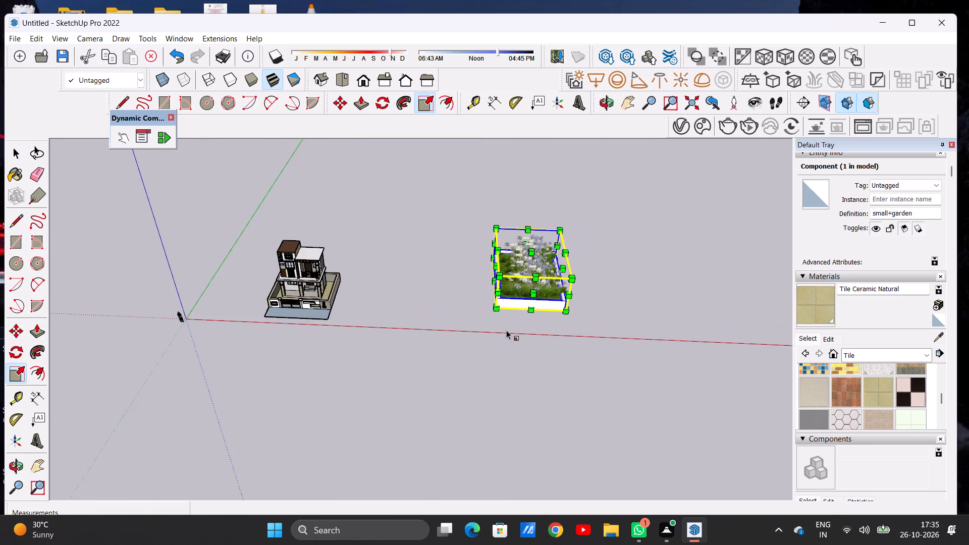
{"action": "middle_click_drag", "start_coordinate": [507, 330], "coordinate": [507, 393]}
{"action": "scroll", "coordinate": [502, 376], "scroll_direction": "down", "scroll_amount": 8}
{"action": "scroll", "coordinate": [617, 311], "scroll_direction": "up", "scroll_amount": 6}
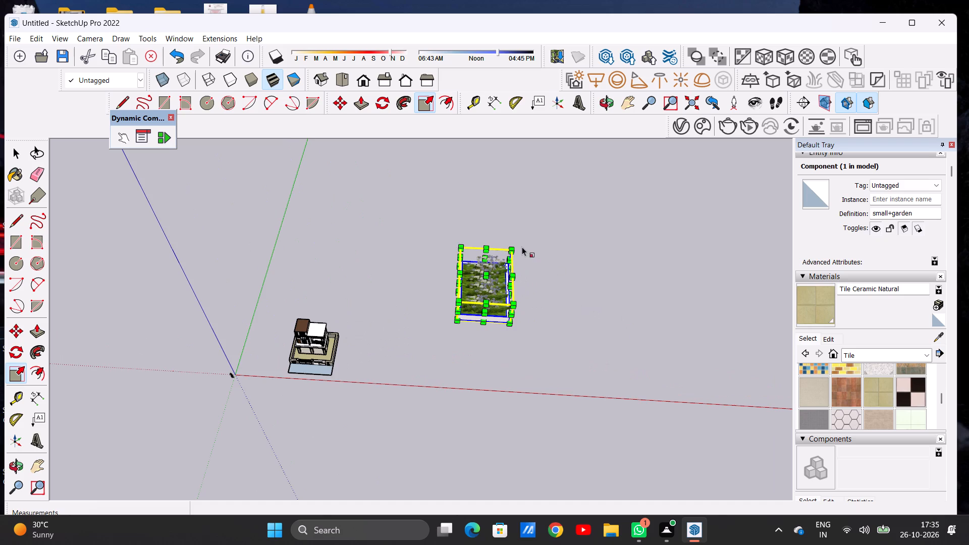
{"action": "scroll", "coordinate": [503, 244], "scroll_direction": "up", "scroll_amount": 7}
{"action": "scroll", "coordinate": [441, 271], "scroll_direction": "up", "scroll_amount": 9}
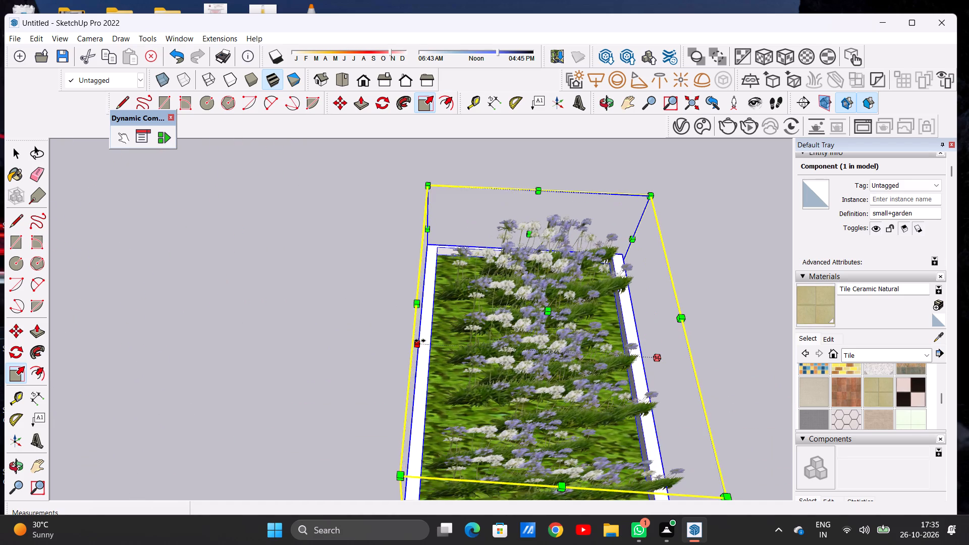
{"action": "left_click", "coordinate": [420, 341]}
{"action": "left_click", "coordinate": [544, 344]}
{"action": "scroll", "coordinate": [453, 326], "scroll_direction": "down", "scroll_amount": 11}
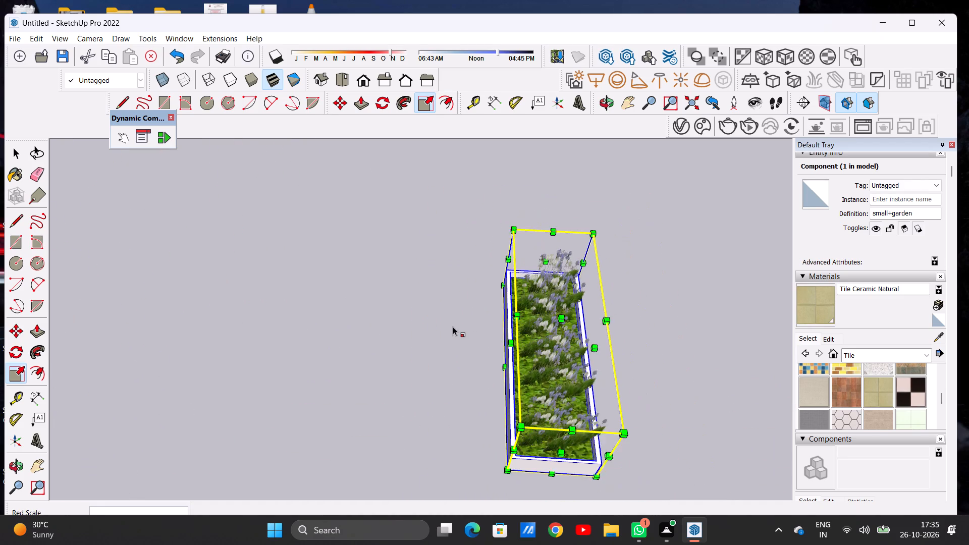
{"action": "left_click", "coordinate": [549, 320]}
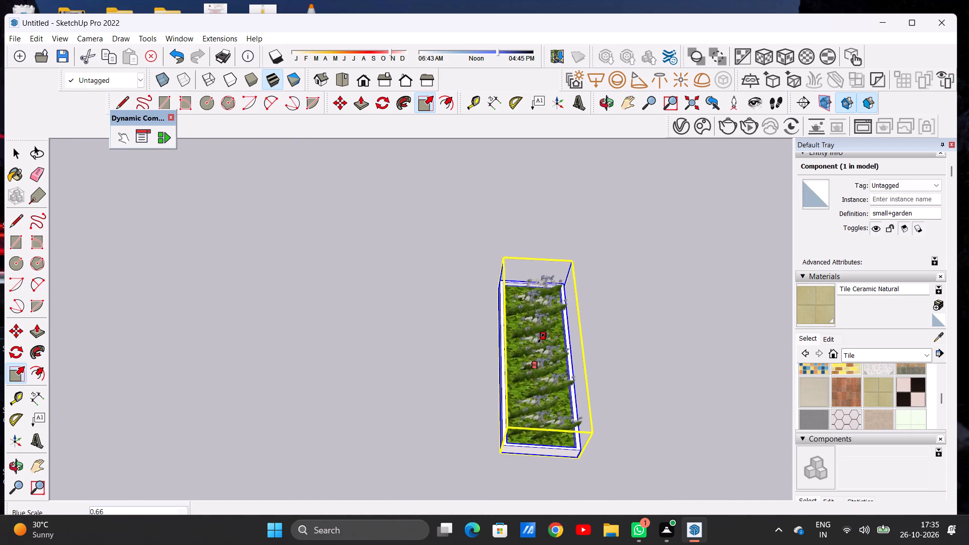
{"action": "left_click", "coordinate": [540, 342]}
Shorten the planter to about 0.72 of its length along green.
{"action": "scroll", "coordinate": [486, 299], "scroll_direction": "down", "scroll_amount": 6}
{"action": "middle_click_drag", "start_coordinate": [498, 371], "coordinate": [504, 322]}
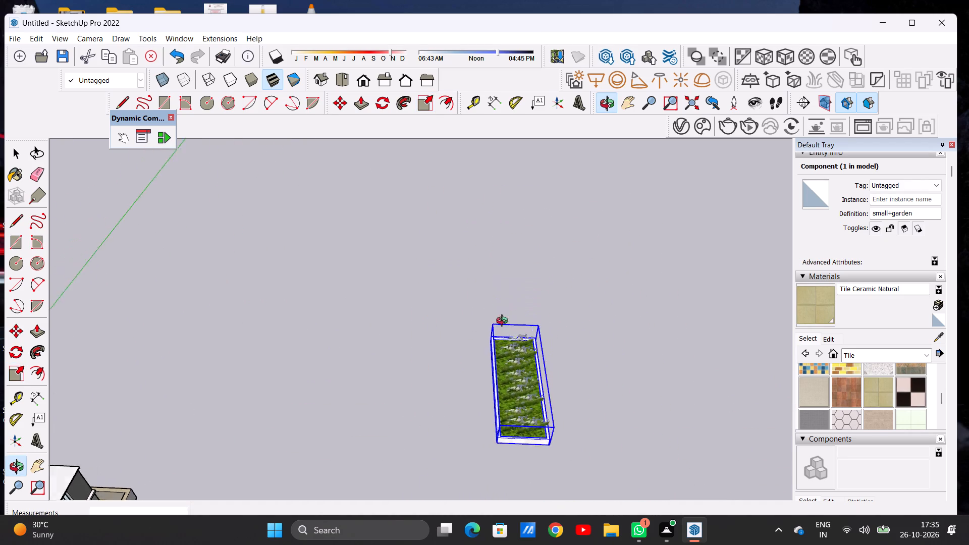
{"action": "middle_click_drag", "start_coordinate": [504, 322], "coordinate": [511, 297]}
{"action": "scroll", "coordinate": [511, 297], "scroll_direction": "down", "scroll_amount": 17}
{"action": "scroll", "coordinate": [519, 346], "scroll_direction": "up", "scroll_amount": 4}
{"action": "scroll", "coordinate": [519, 348], "scroll_direction": "down", "scroll_amount": 1}
{"action": "scroll", "coordinate": [519, 348], "scroll_direction": "up", "scroll_amount": 12}
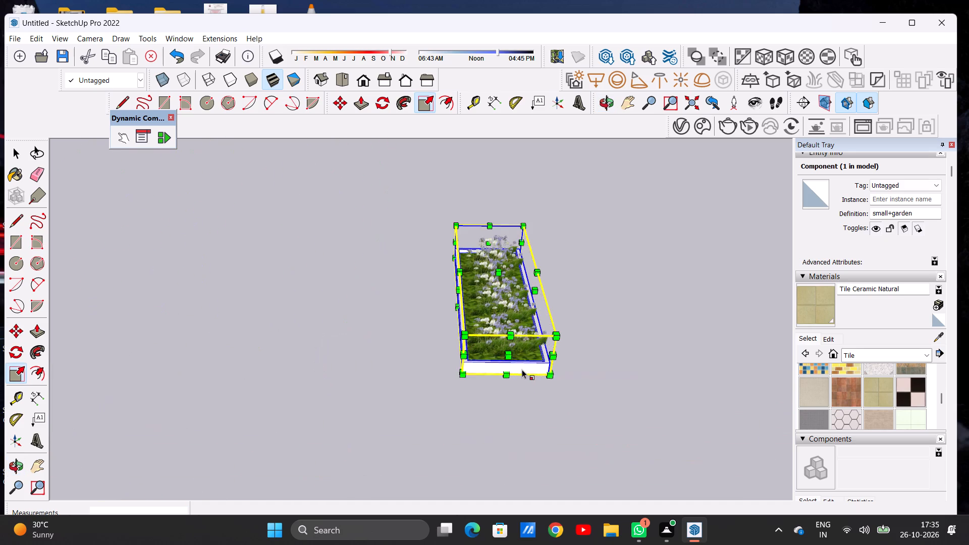
{"action": "scroll", "coordinate": [522, 369], "scroll_direction": "up", "scroll_amount": 2}
{"action": "left_click", "coordinate": [507, 356]}
{"action": "left_click", "coordinate": [506, 303]}
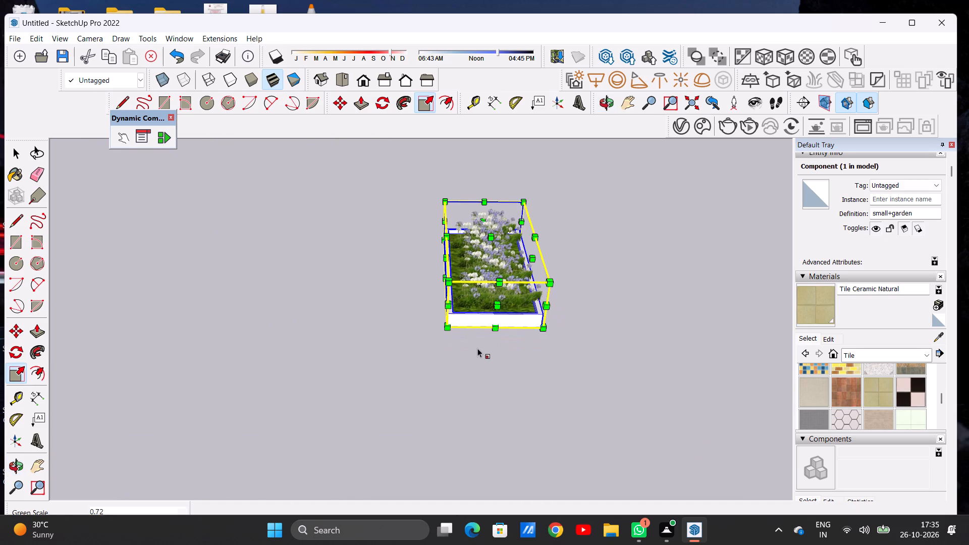
Narrow the planter further along red from its long side and finish scaling.
{"action": "scroll", "coordinate": [477, 352], "scroll_direction": "down", "scroll_amount": 6}
{"action": "middle_click_drag", "start_coordinate": [493, 296], "coordinate": [314, 379]}
{"action": "scroll", "coordinate": [384, 342], "scroll_direction": "down", "scroll_amount": 7}
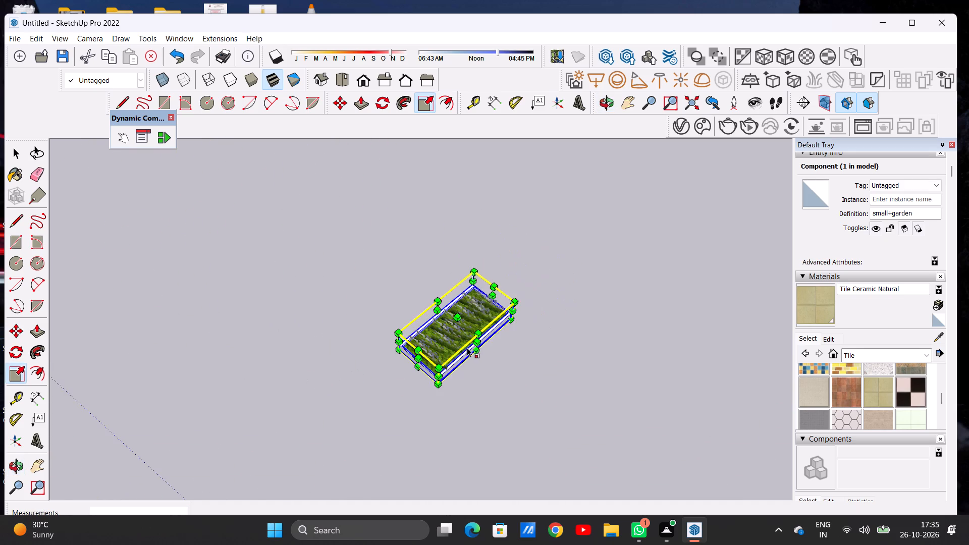
{"action": "scroll", "coordinate": [469, 348], "scroll_direction": "up", "scroll_amount": 18}
{"action": "left_click", "coordinate": [490, 335]}
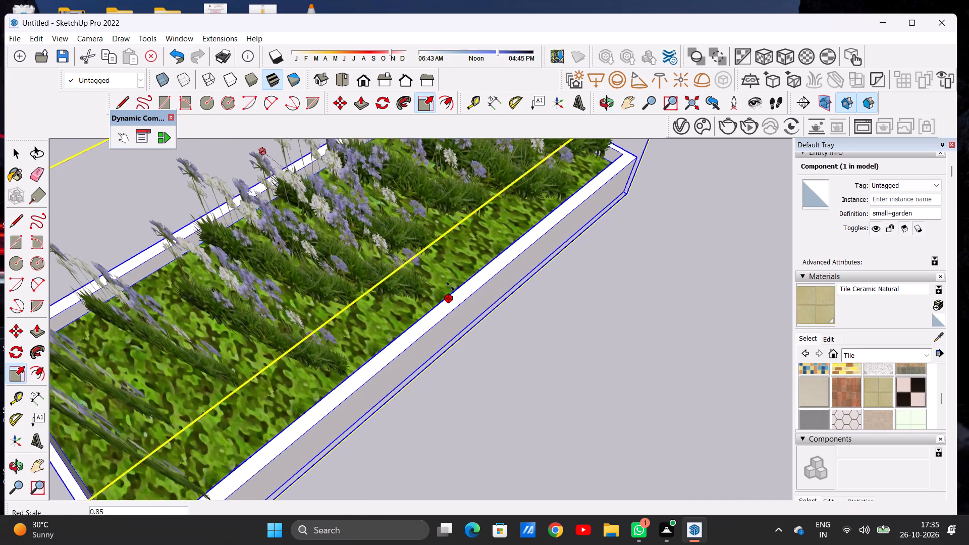
{"action": "left_click", "coordinate": [423, 251]}
{"action": "scroll", "coordinate": [428, 254], "scroll_direction": "down", "scroll_amount": 15}
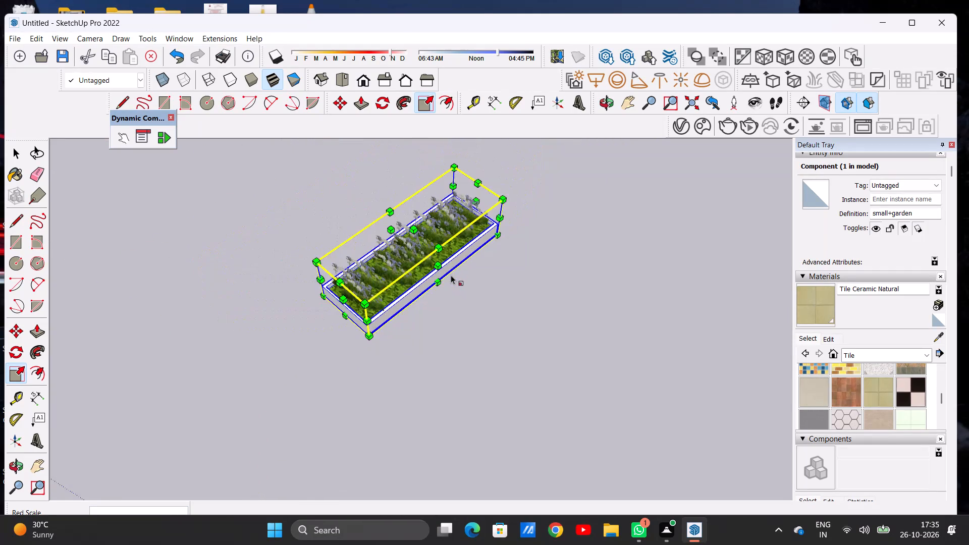
{"action": "scroll", "coordinate": [451, 275], "scroll_direction": "down", "scroll_amount": 20}
{"action": "scroll", "coordinate": [451, 275], "scroll_direction": "down", "scroll_amount": 7}
{"action": "scroll", "coordinate": [380, 294], "scroll_direction": "up", "scroll_amount": 4}
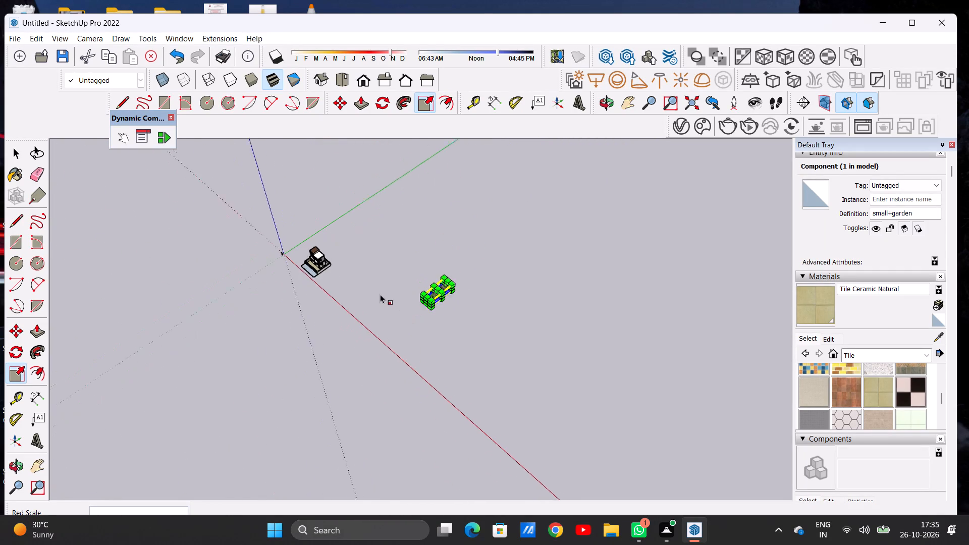
{"action": "scroll", "coordinate": [380, 294], "scroll_direction": "up", "scroll_amount": 3}
{"action": "key", "text": "space"}
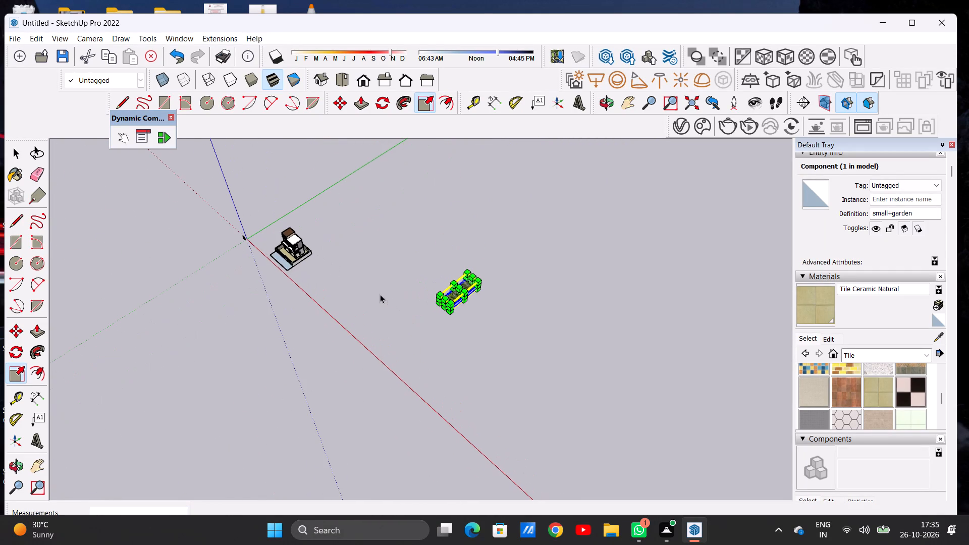
Move the planter by its bottom corner closer to the house, onto the open ground between the compound and the red axis.
{"action": "key", "text": "m"}
{"action": "scroll", "coordinate": [469, 325], "scroll_direction": "up", "scroll_amount": 6}
{"action": "left_click", "coordinate": [448, 306]}
{"action": "scroll", "coordinate": [319, 298], "scroll_direction": "down", "scroll_amount": 7}
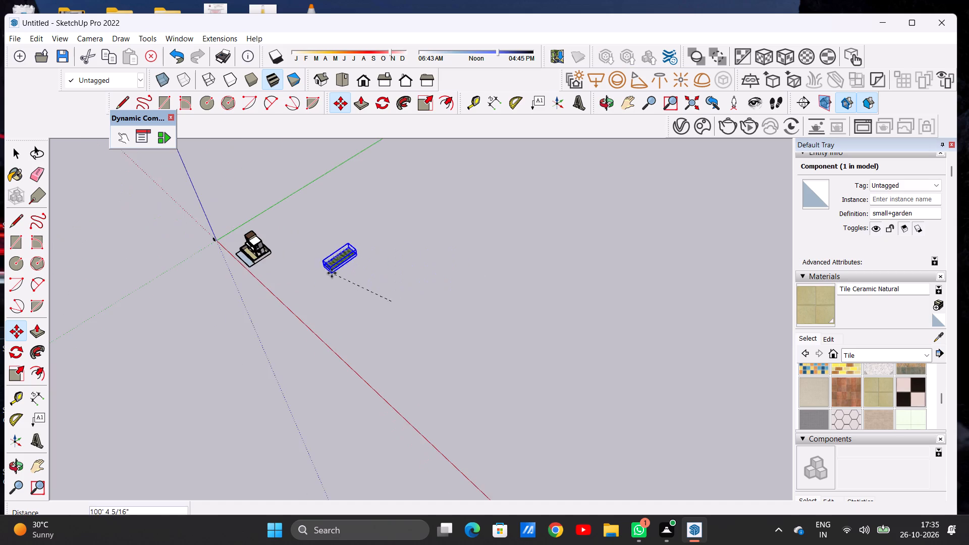
{"action": "scroll", "coordinate": [331, 272], "scroll_direction": "up", "scroll_amount": 10}
{"action": "scroll", "coordinate": [317, 263], "scroll_direction": "down", "scroll_amount": 1}
{"action": "scroll", "coordinate": [317, 263], "scroll_direction": "up", "scroll_amount": 1}
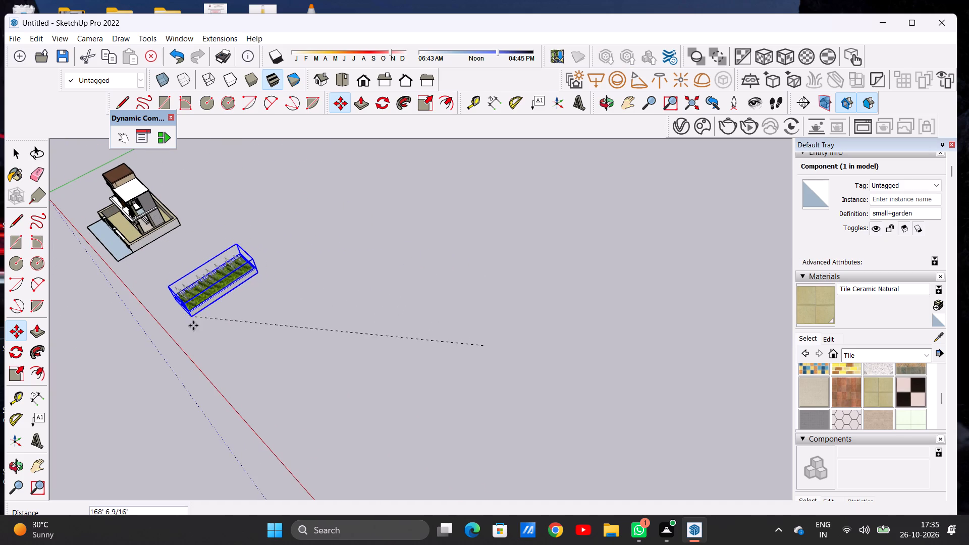
{"action": "left_click", "coordinate": [200, 333]}
{"action": "key", "text": "space"}
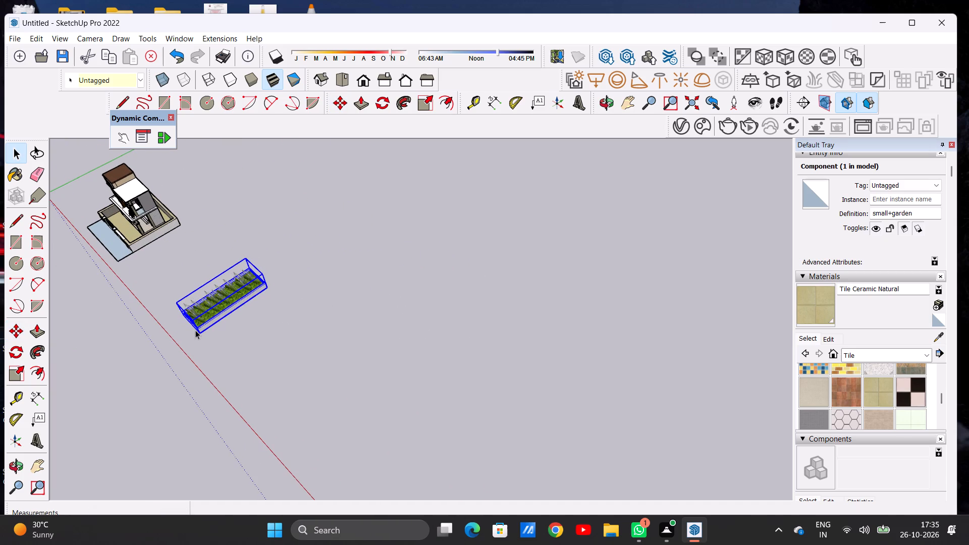
Move the small garden planter by its top corner about 34' 11" to open ground beside the compound.
{"action": "scroll", "coordinate": [282, 276], "scroll_direction": "down", "scroll_amount": 7}
{"action": "scroll", "coordinate": [243, 272], "scroll_direction": "up", "scroll_amount": 5}
{"action": "middle_click_drag", "start_coordinate": [187, 272], "coordinate": [317, 224]}
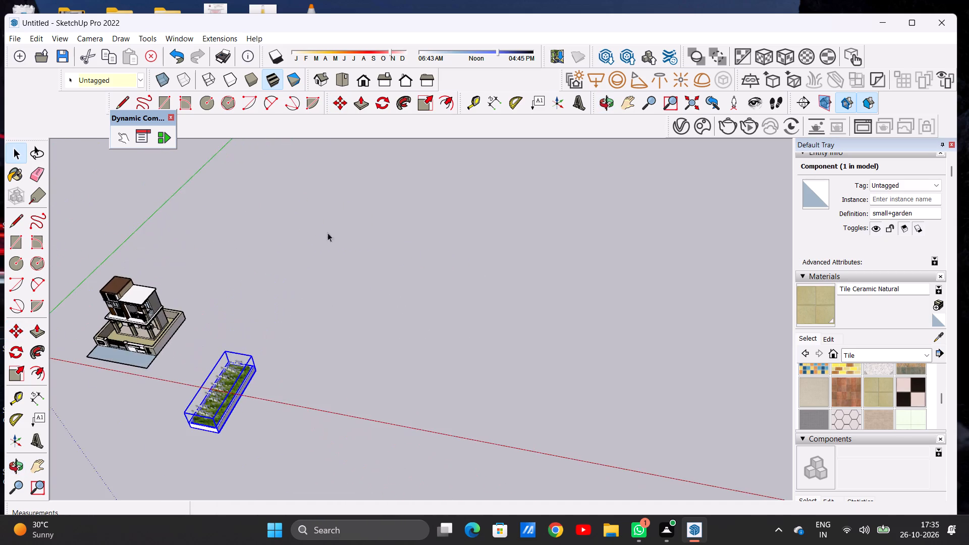
{"action": "scroll", "coordinate": [398, 242], "scroll_direction": "down", "scroll_amount": 12}
{"action": "scroll", "coordinate": [320, 260], "scroll_direction": "up", "scroll_amount": 20}
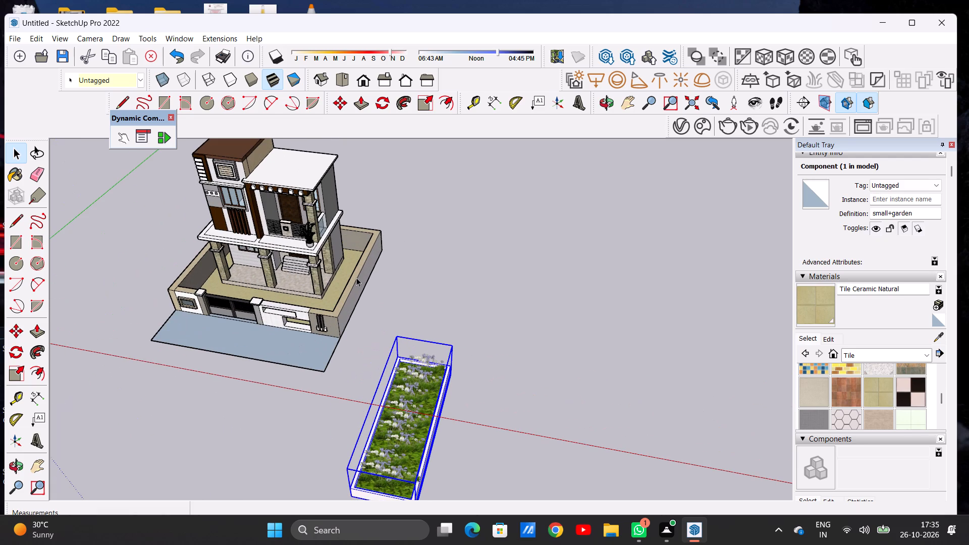
{"action": "key", "text": "m"}
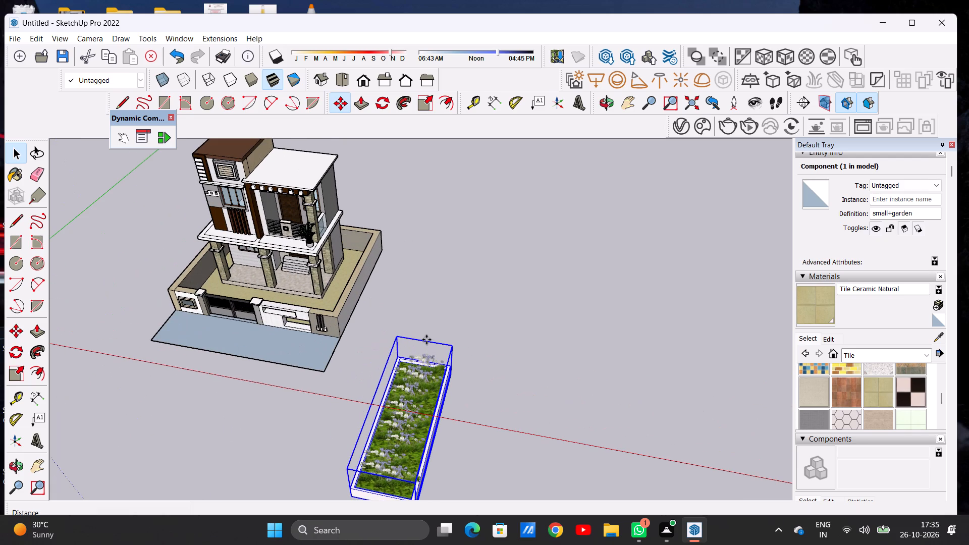
{"action": "left_click", "coordinate": [454, 352]}
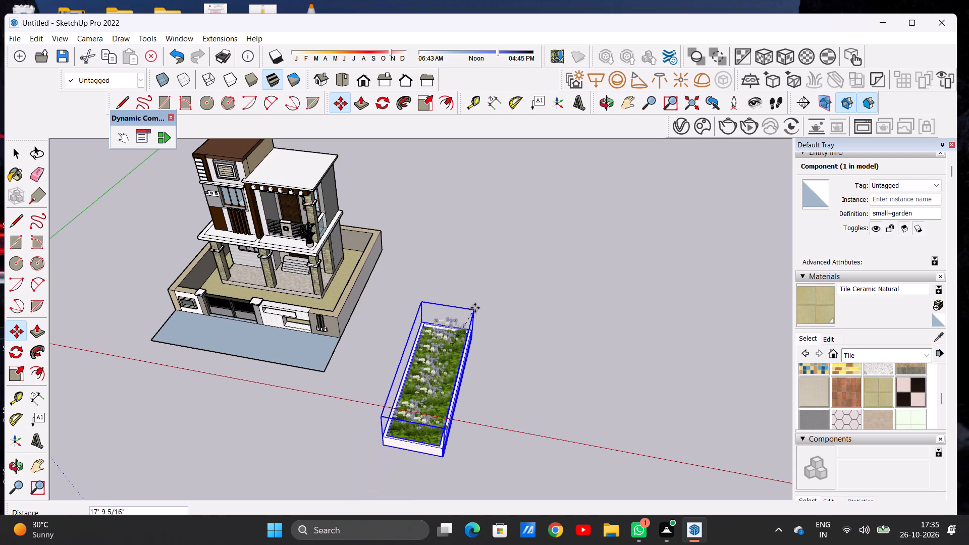
{"action": "left_click", "coordinate": [475, 275]}
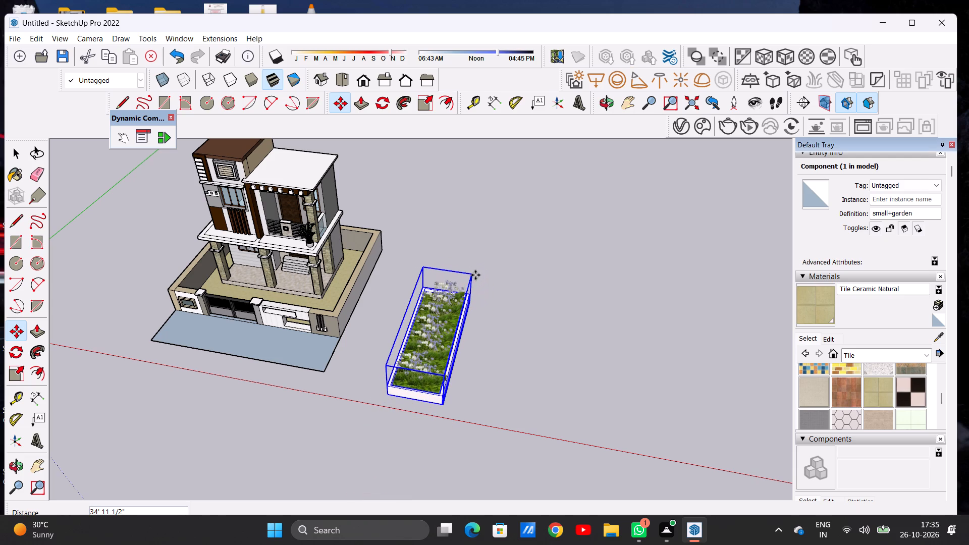
{"action": "key", "text": "space"}
Scale the planter along green to 0.50 of its length from its far end.
{"action": "scroll", "coordinate": [475, 275], "scroll_direction": "down", "scroll_amount": 5}
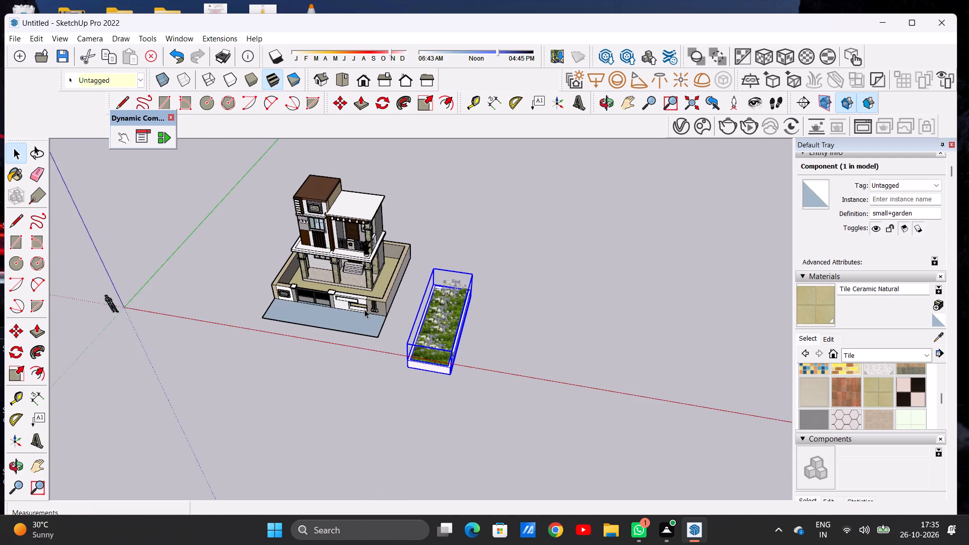
{"action": "scroll", "coordinate": [365, 309], "scroll_direction": "up", "scroll_amount": 15}
{"action": "scroll", "coordinate": [388, 326], "scroll_direction": "down", "scroll_amount": 5}
{"action": "middle_click_drag", "start_coordinate": [406, 341], "coordinate": [482, 272]}
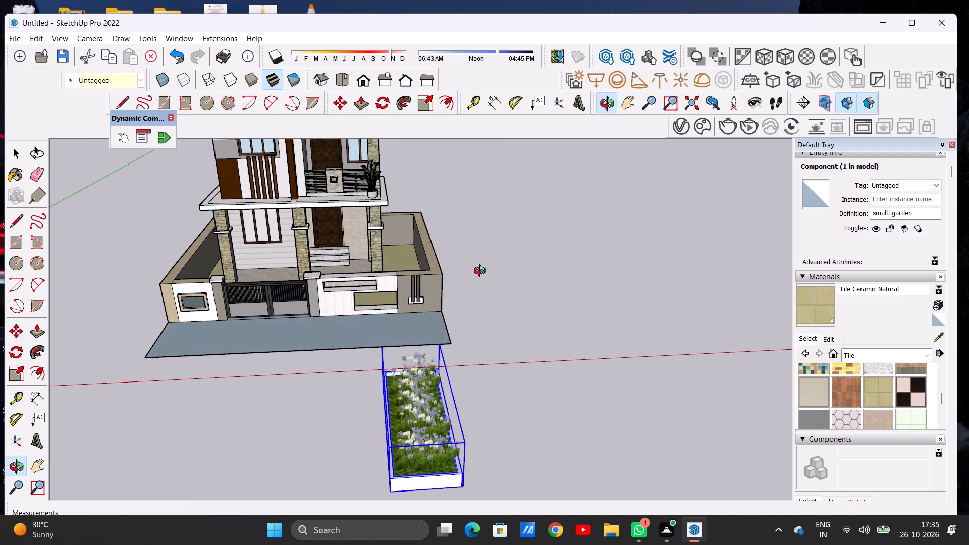
{"action": "middle_click_drag", "start_coordinate": [482, 272], "coordinate": [387, 322]}
{"action": "scroll", "coordinate": [438, 296], "scroll_direction": "down", "scroll_amount": 6}
{"action": "middle_click_drag", "start_coordinate": [461, 276], "coordinate": [413, 294]}
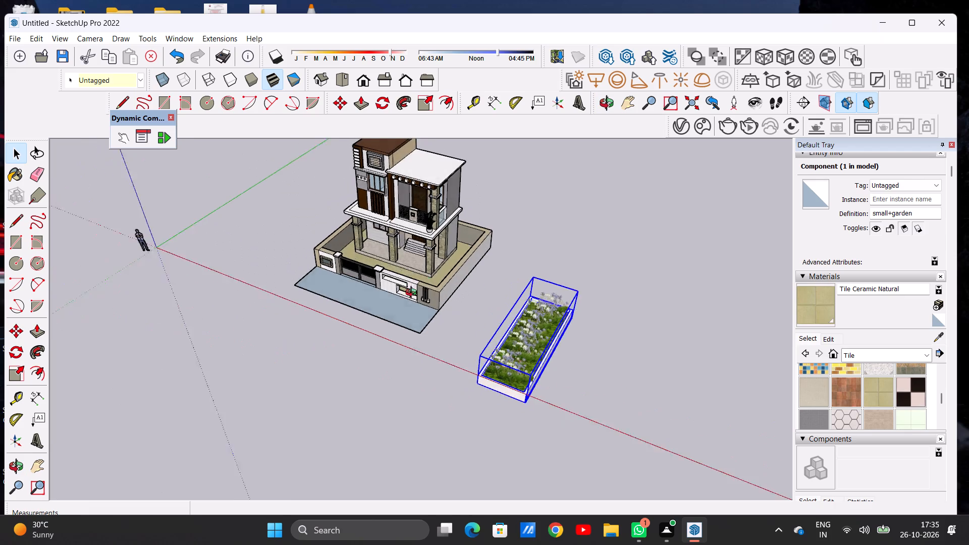
{"action": "middle_click_drag", "start_coordinate": [413, 294], "coordinate": [405, 332]}
{"action": "scroll", "coordinate": [433, 300], "scroll_direction": "down", "scroll_amount": 4}
{"action": "scroll", "coordinate": [485, 309], "scroll_direction": "up", "scroll_amount": 5}
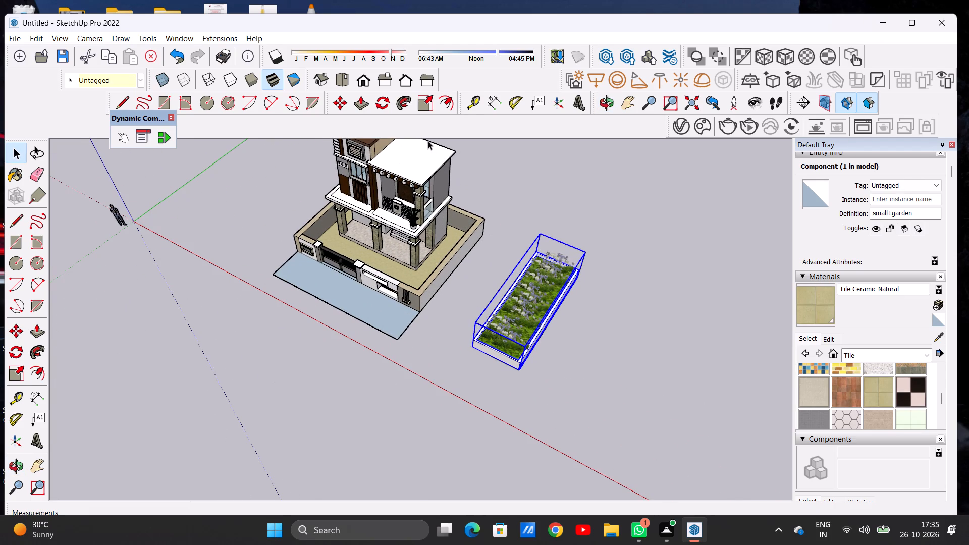
{"action": "left_click", "coordinate": [423, 103]}
{"action": "scroll", "coordinate": [516, 313], "scroll_direction": "up", "scroll_amount": 5}
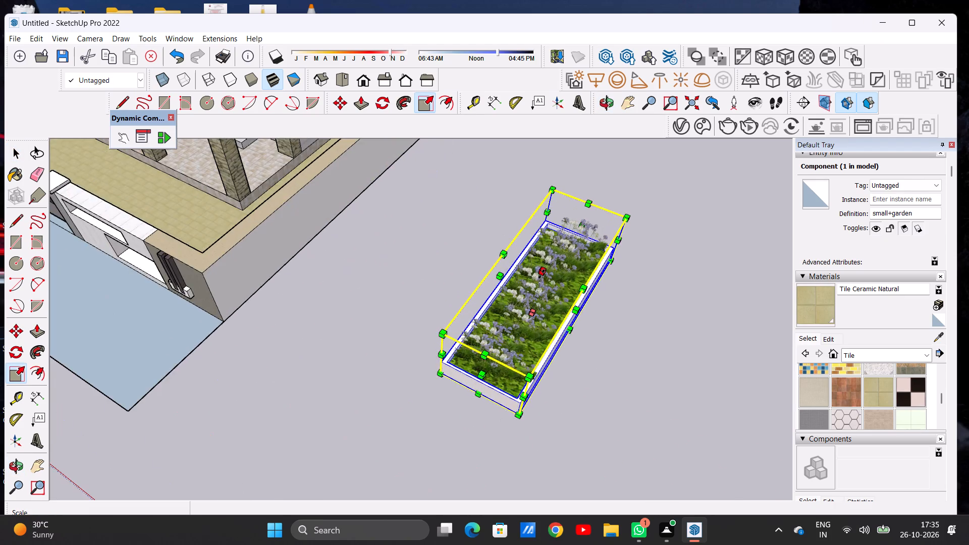
{"action": "scroll", "coordinate": [566, 230], "scroll_direction": "up", "scroll_amount": 6}
{"action": "scroll", "coordinate": [569, 227], "scroll_direction": "down", "scroll_amount": 1}
{"action": "left_click", "coordinate": [590, 224]}
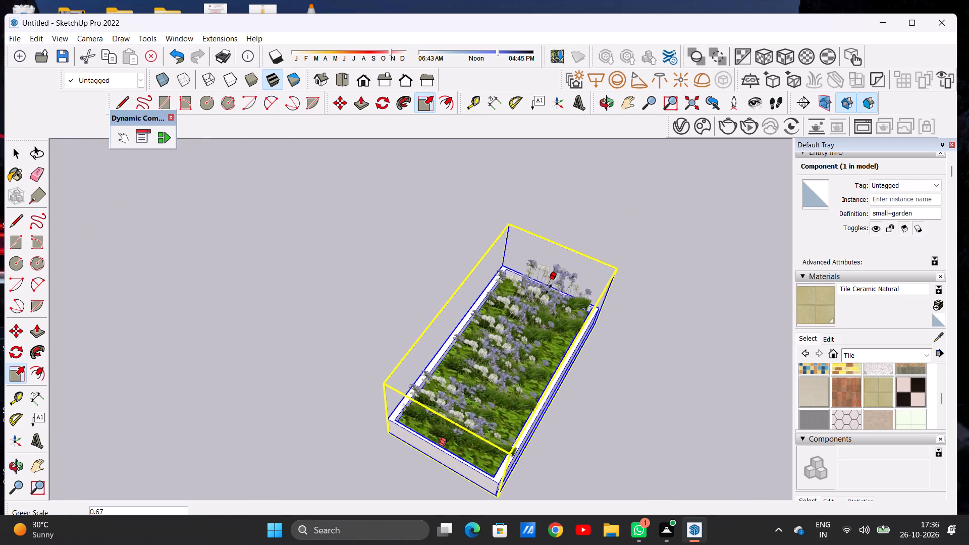
{"action": "left_click", "coordinate": [535, 313]}
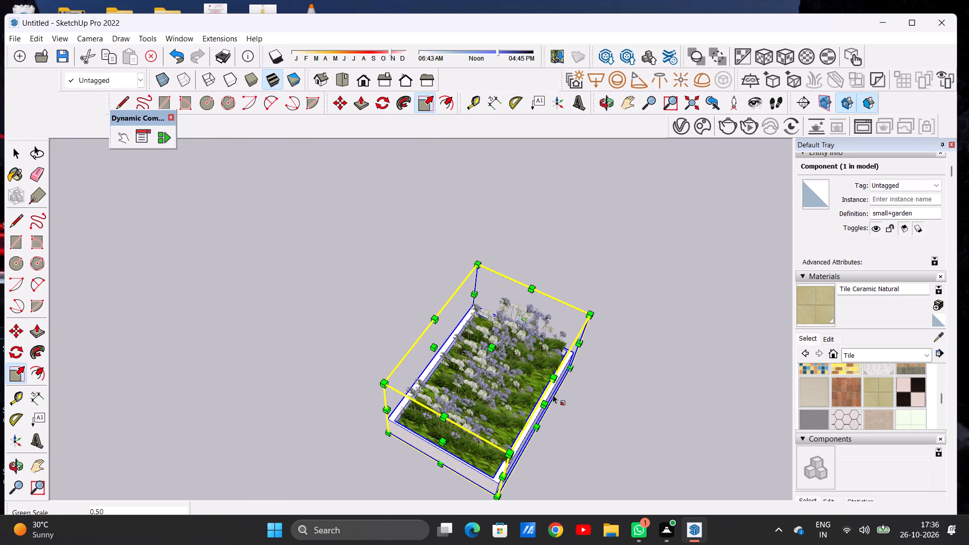
Scale the planter to 0.50 in width along red and 0.50 in height along blue.
{"action": "left_click", "coordinate": [549, 403]}
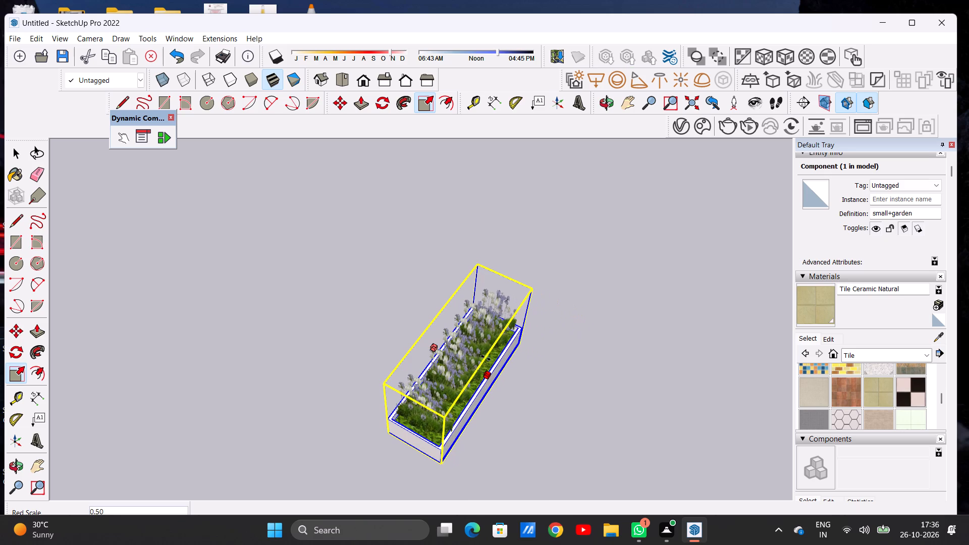
{"action": "left_click", "coordinate": [486, 358]}
{"action": "left_click", "coordinate": [461, 331]}
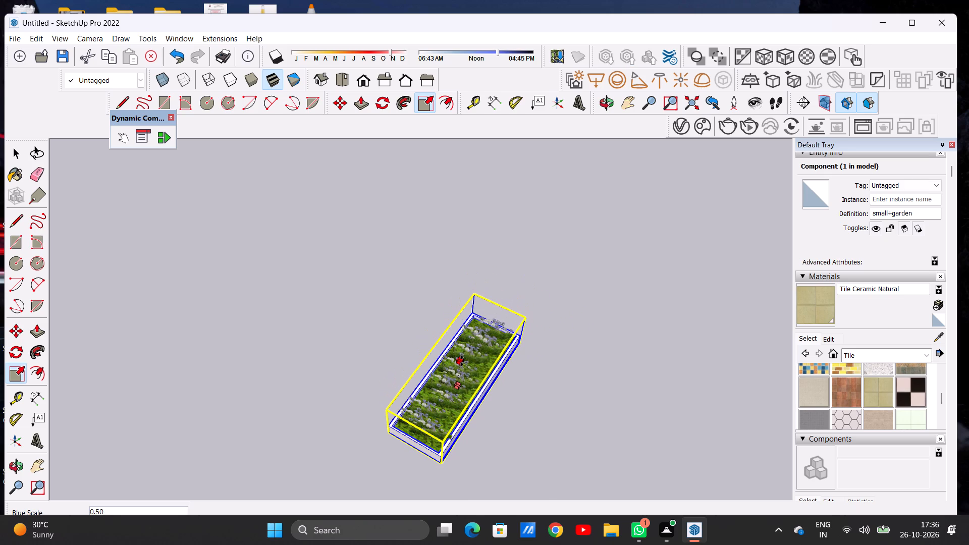
{"action": "left_click", "coordinate": [462, 361]}
{"action": "scroll", "coordinate": [509, 344], "scroll_direction": "down", "scroll_amount": 10}
{"action": "scroll", "coordinate": [514, 342], "scroll_direction": "up", "scroll_amount": 1}
{"action": "scroll", "coordinate": [514, 342], "scroll_direction": "down", "scroll_amount": 3}
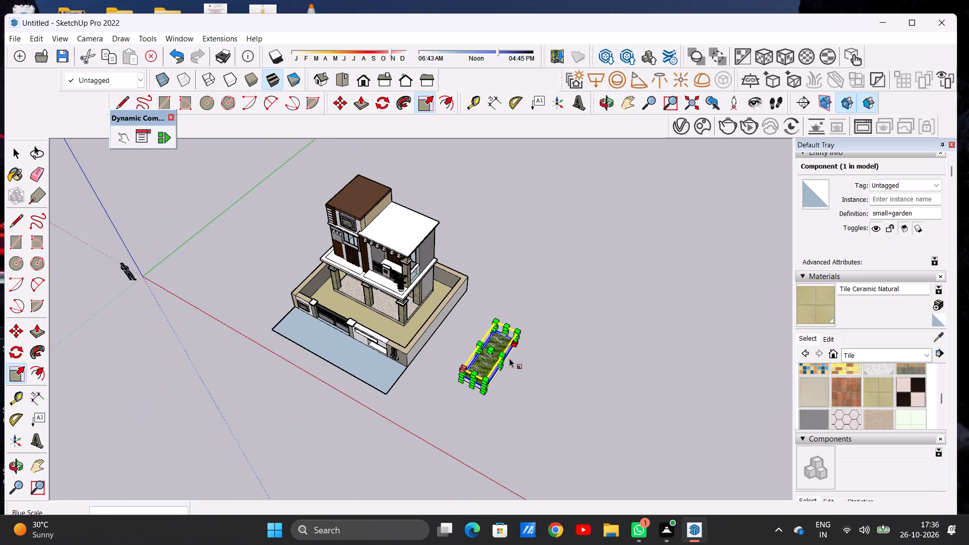
{"action": "key", "text": "space"}
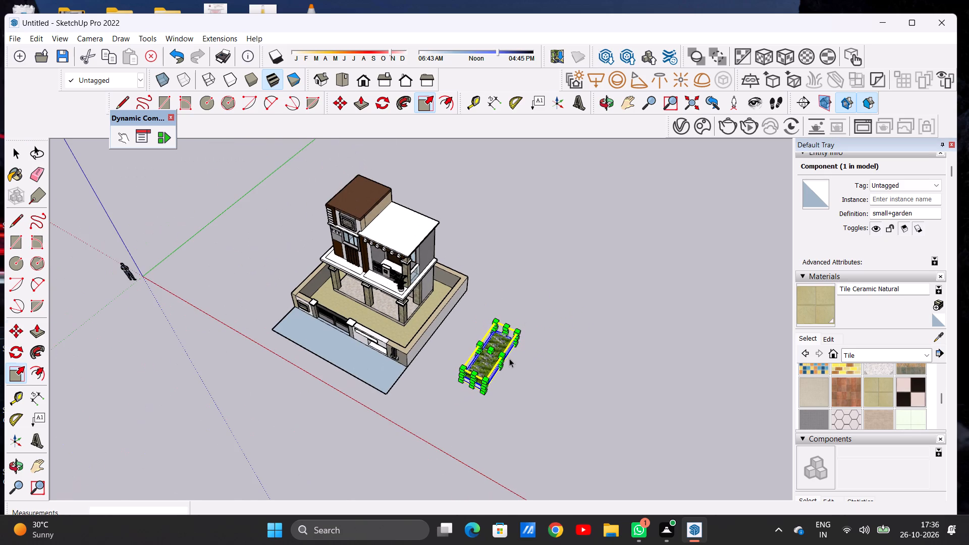
Move the planter by its bottom corner about 17' 5" towards the front corner of the compound wall.
{"action": "key", "text": "m"}
{"action": "scroll", "coordinate": [474, 395], "scroll_direction": "up", "scroll_amount": 2}
{"action": "scroll", "coordinate": [474, 395], "scroll_direction": "down", "scroll_amount": 1}
{"action": "scroll", "coordinate": [474, 395], "scroll_direction": "up", "scroll_amount": 2}
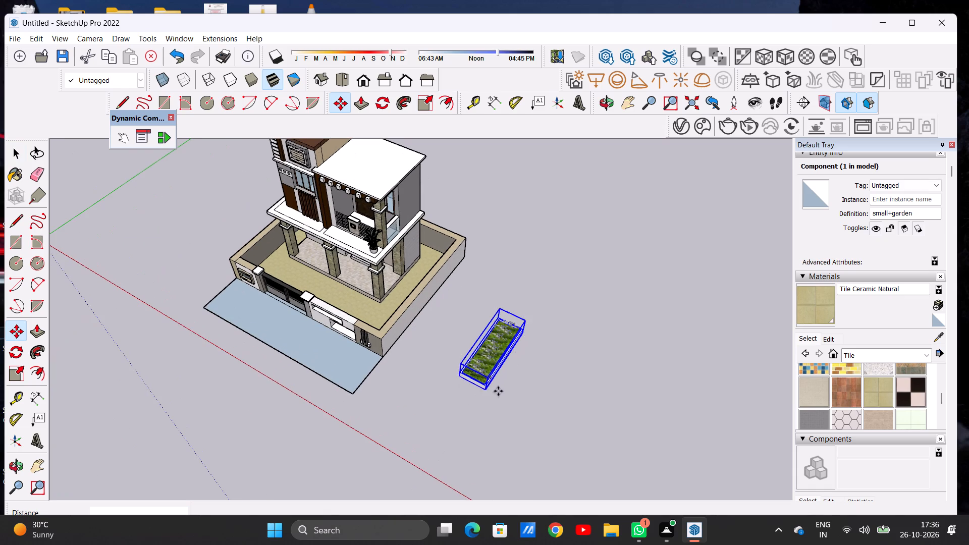
{"action": "left_click", "coordinate": [486, 390]}
{"action": "scroll", "coordinate": [365, 394], "scroll_direction": "up", "scroll_amount": 8}
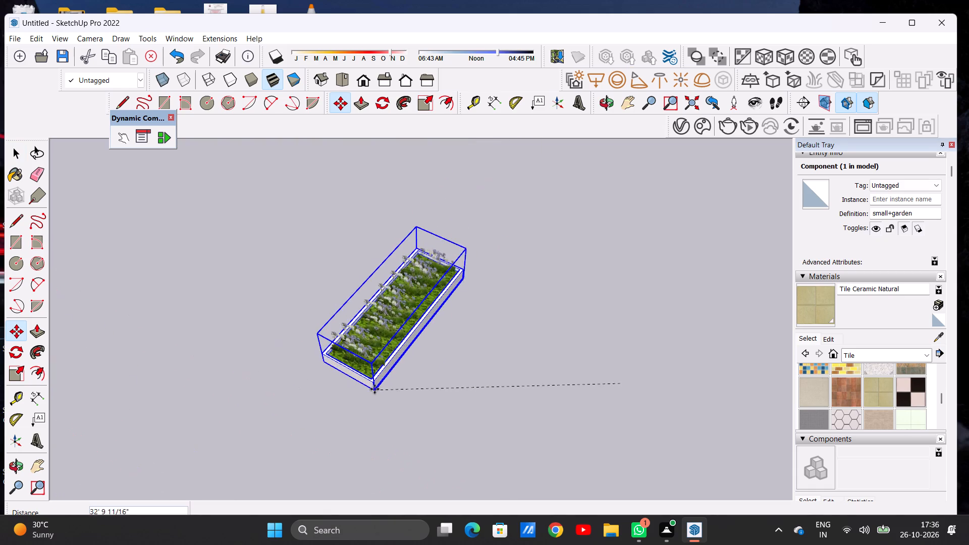
{"action": "scroll", "coordinate": [383, 387], "scroll_direction": "down", "scroll_amount": 10}
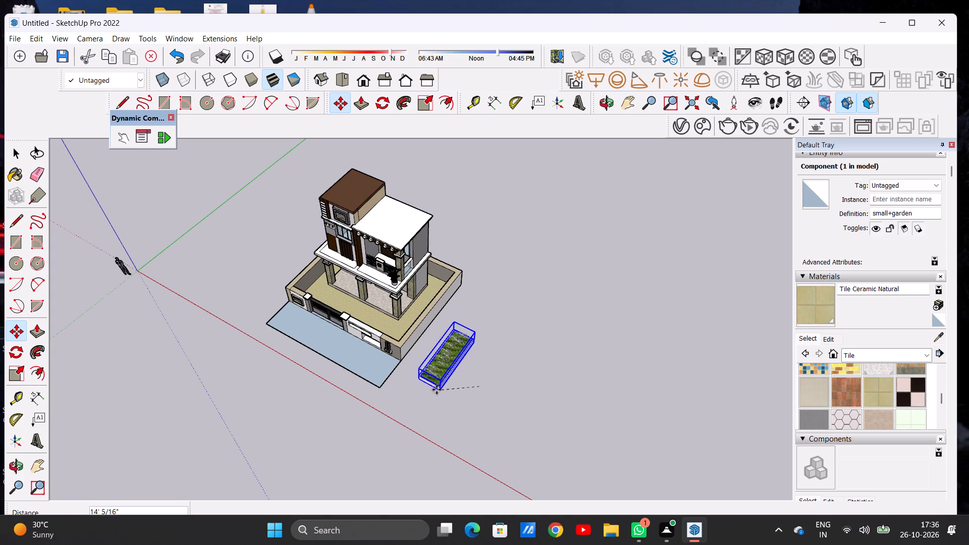
{"action": "left_click", "coordinate": [430, 397]}
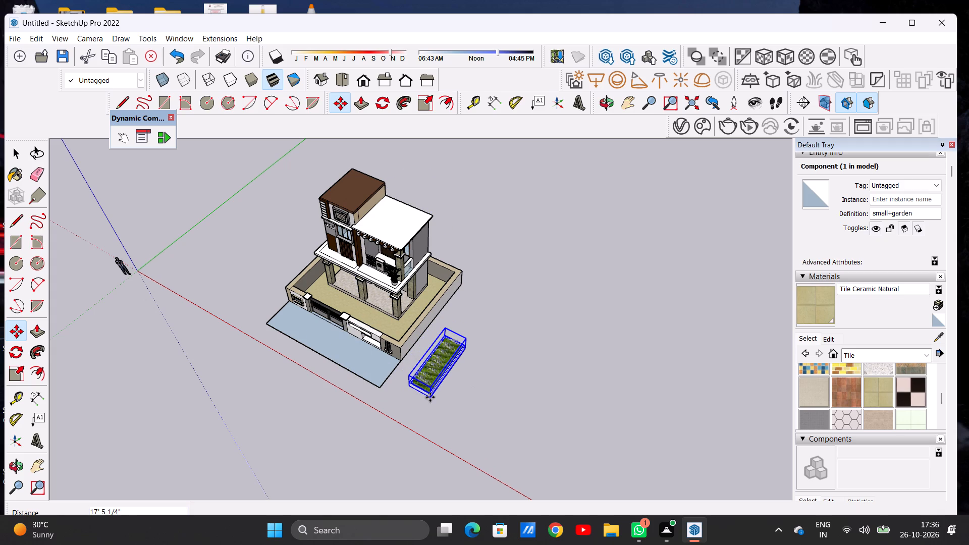
{"action": "key", "text": "space"}
Move the planter by its front bottom corner back across the red axis to the open ground beside the compound.
{"action": "scroll", "coordinate": [421, 364], "scroll_direction": "up", "scroll_amount": 10}
{"action": "scroll", "coordinate": [409, 375], "scroll_direction": "down", "scroll_amount": 1}
{"action": "scroll", "coordinate": [409, 375], "scroll_direction": "up", "scroll_amount": 2}
{"action": "scroll", "coordinate": [445, 369], "scroll_direction": "down", "scroll_amount": 5}
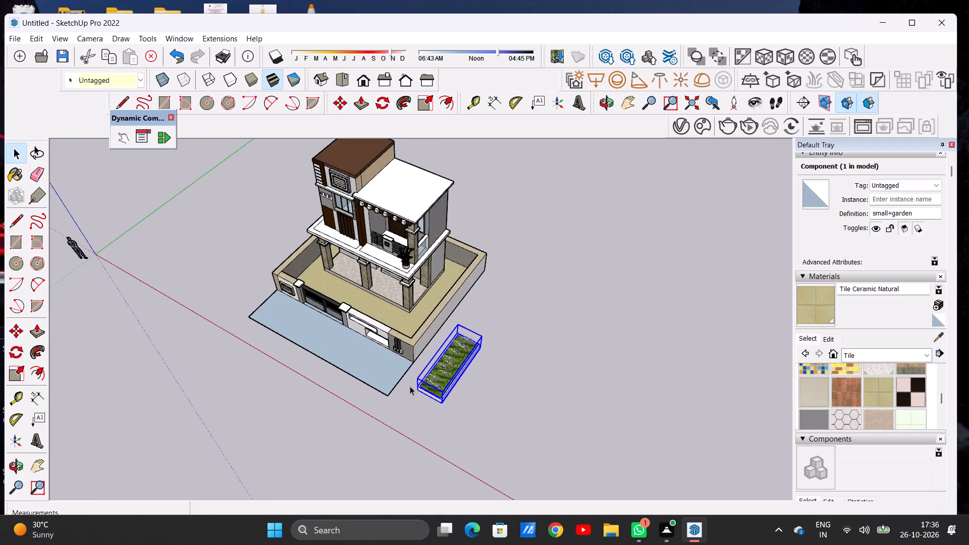
{"action": "middle_click_drag", "start_coordinate": [414, 383], "coordinate": [535, 310]}
{"action": "scroll", "coordinate": [511, 318], "scroll_direction": "up", "scroll_amount": 1}
{"action": "scroll", "coordinate": [457, 316], "scroll_direction": "down", "scroll_amount": 5}
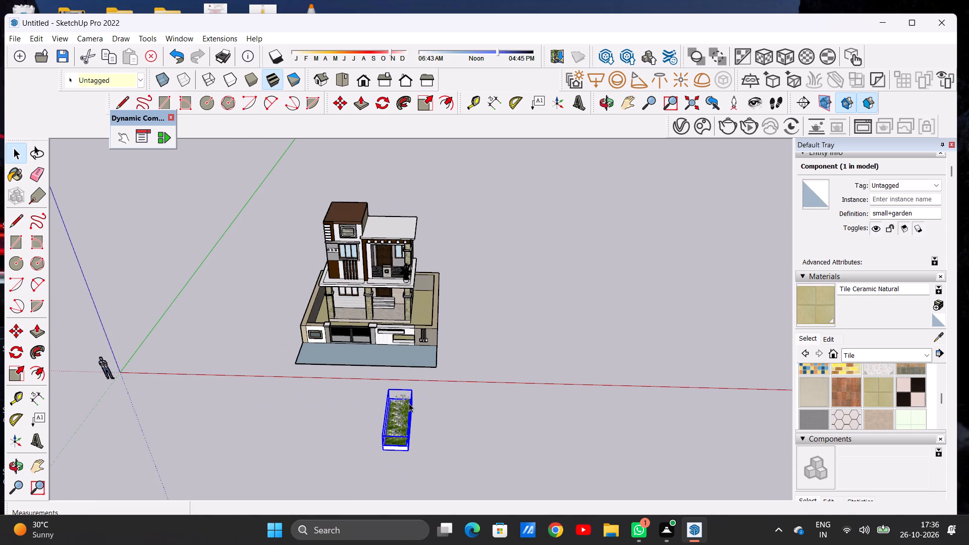
{"action": "key", "text": "m"}
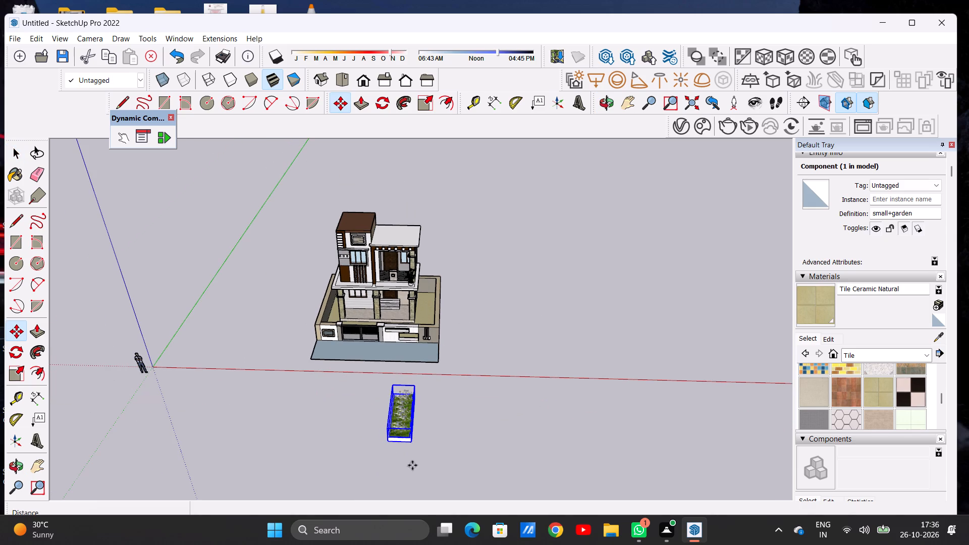
{"action": "left_click", "coordinate": [413, 448]}
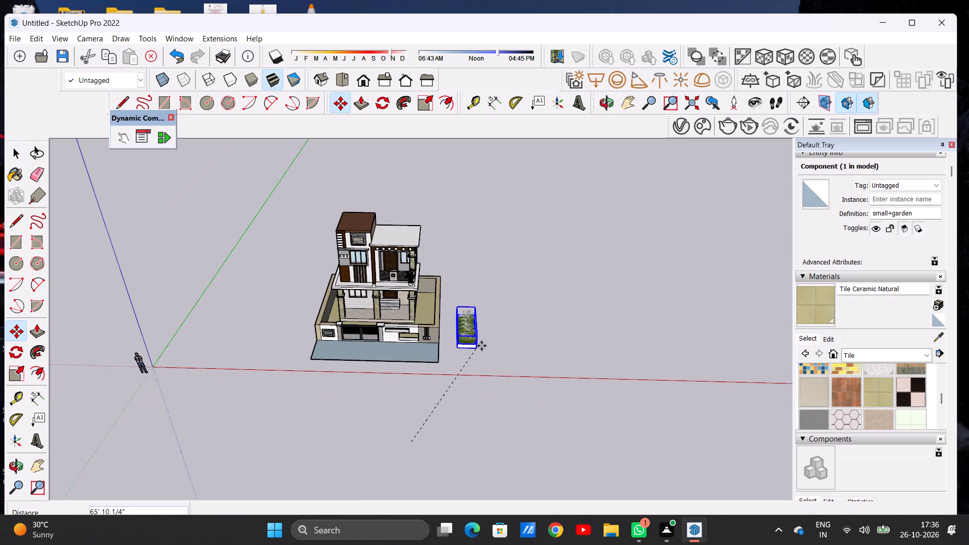
{"action": "left_click", "coordinate": [480, 351]}
{"action": "key", "text": "space"}
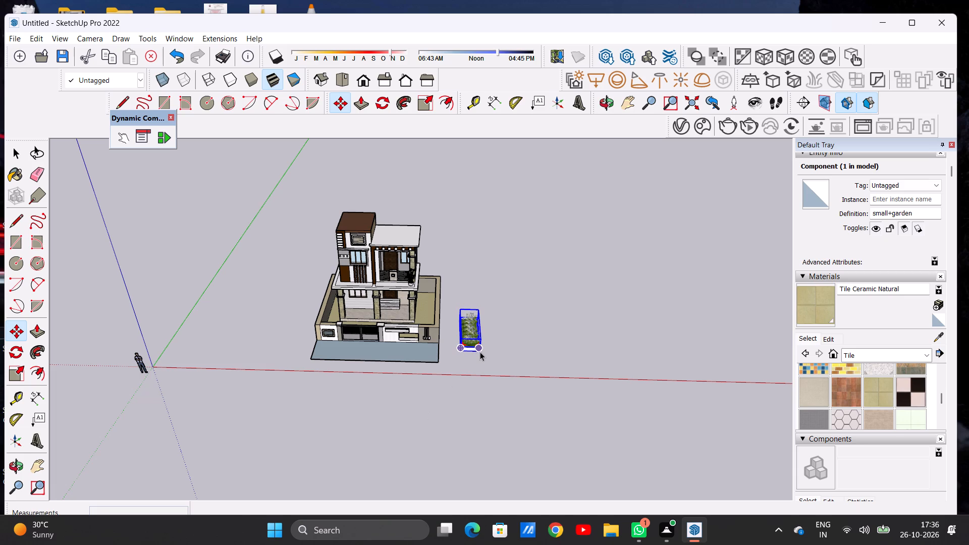
Move the planter by its front bottom corner about 10' 10" closer to the compound's side wall.
{"action": "scroll", "coordinate": [480, 352], "scroll_direction": "up", "scroll_amount": 3}
{"action": "scroll", "coordinate": [480, 352], "scroll_direction": "down", "scroll_amount": 1}
{"action": "scroll", "coordinate": [480, 352], "scroll_direction": "up", "scroll_amount": 1}
{"action": "scroll", "coordinate": [480, 352], "scroll_direction": "down", "scroll_amount": 1}
{"action": "scroll", "coordinate": [480, 352], "scroll_direction": "up", "scroll_amount": 7}
{"action": "scroll", "coordinate": [455, 336], "scroll_direction": "down", "scroll_amount": 3}
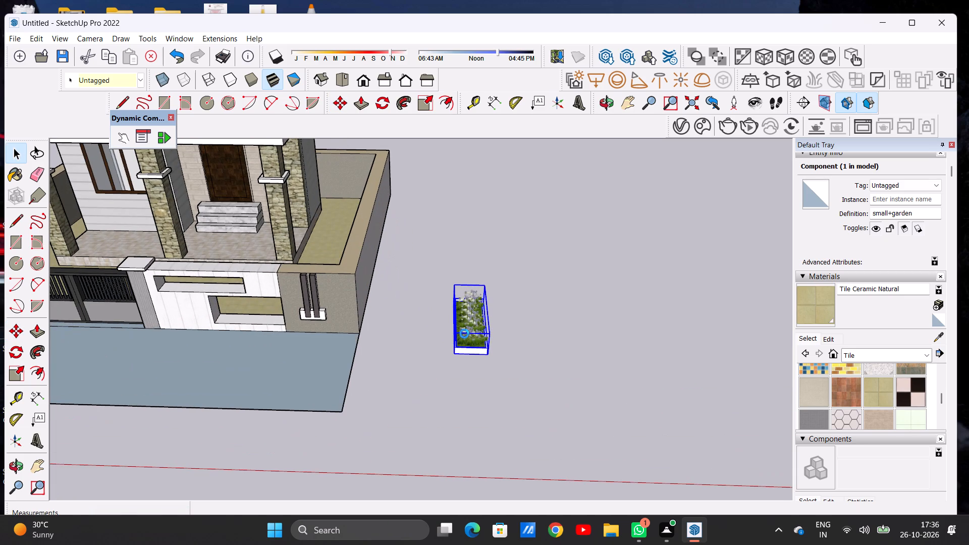
{"action": "scroll", "coordinate": [464, 334], "scroll_direction": "down", "scroll_amount": 2}
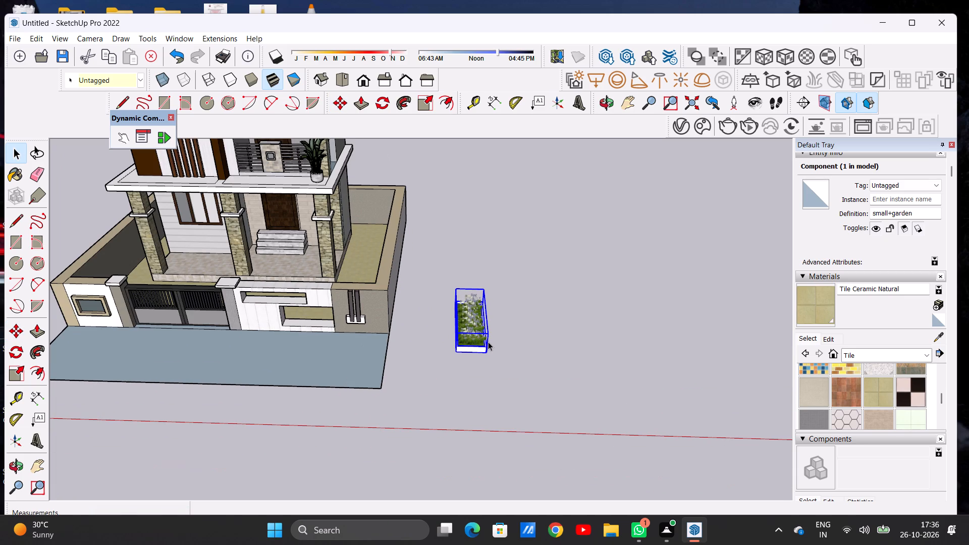
{"action": "key", "text": "m"}
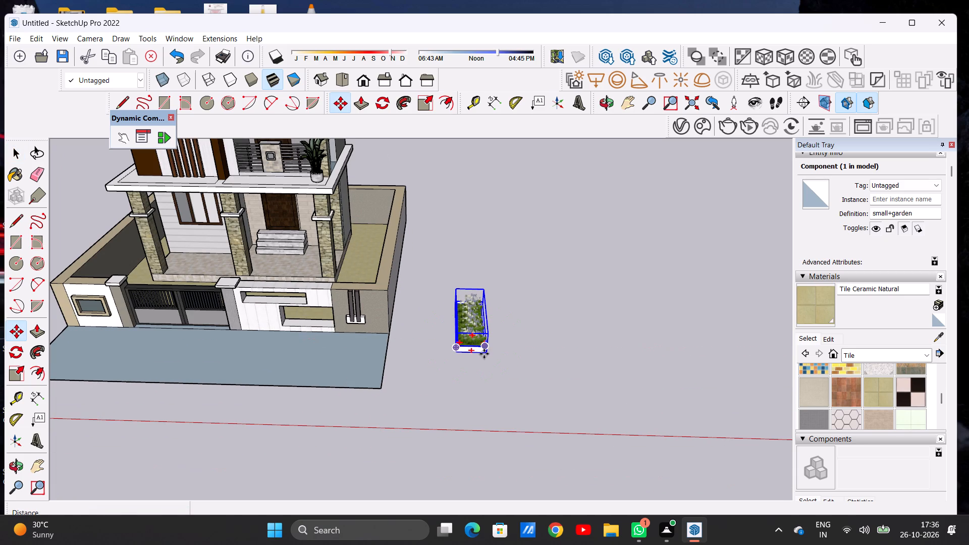
{"action": "left_click", "coordinate": [486, 357]}
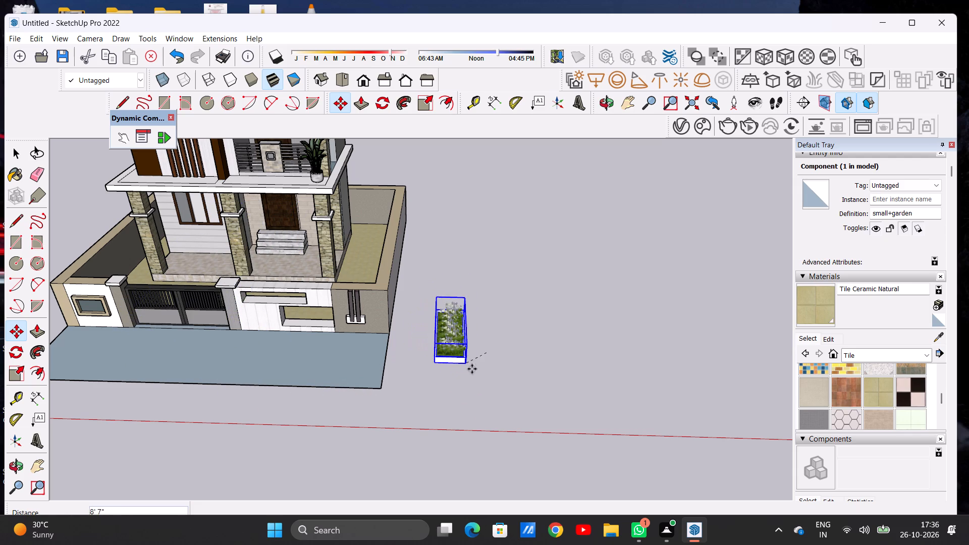
{"action": "left_click", "coordinate": [456, 366]}
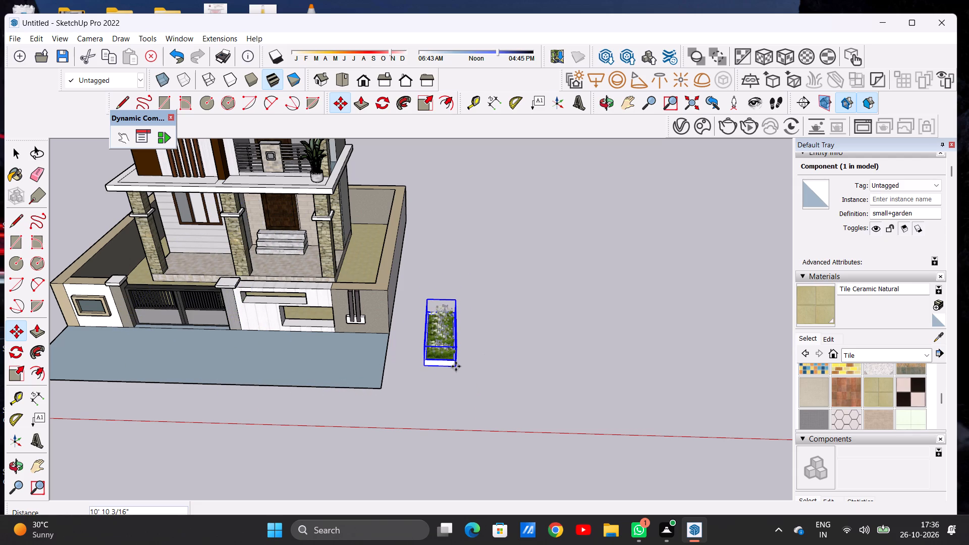
{"action": "key", "text": "space"}
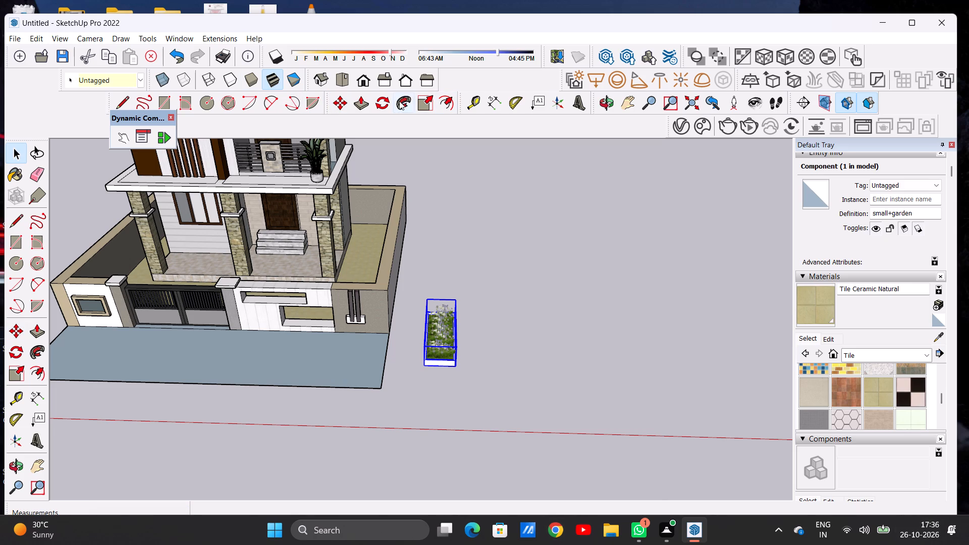
Shorten the planter further along green by scaling from its front end.
{"action": "left_click", "coordinate": [429, 104]}
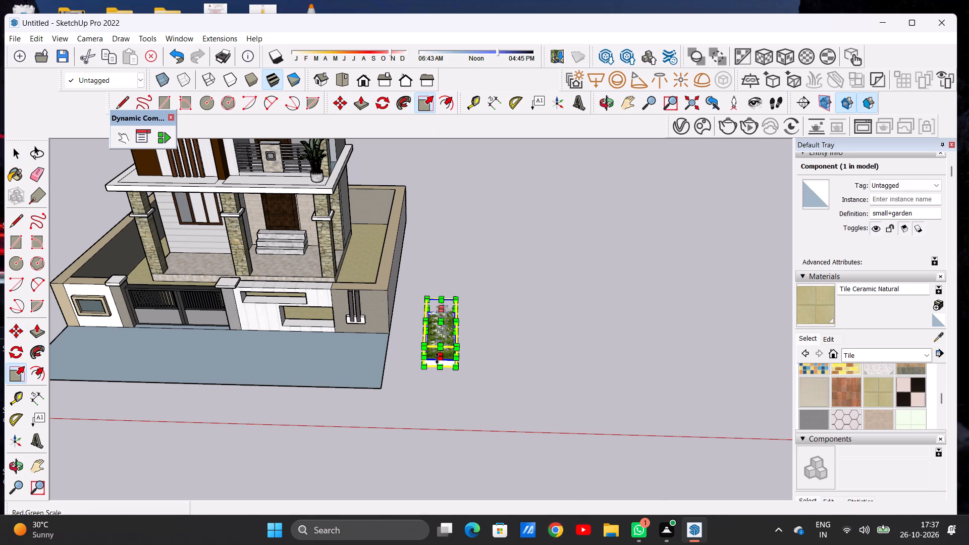
{"action": "scroll", "coordinate": [439, 362], "scroll_direction": "up", "scroll_amount": 2}
{"action": "left_click", "coordinate": [443, 358]}
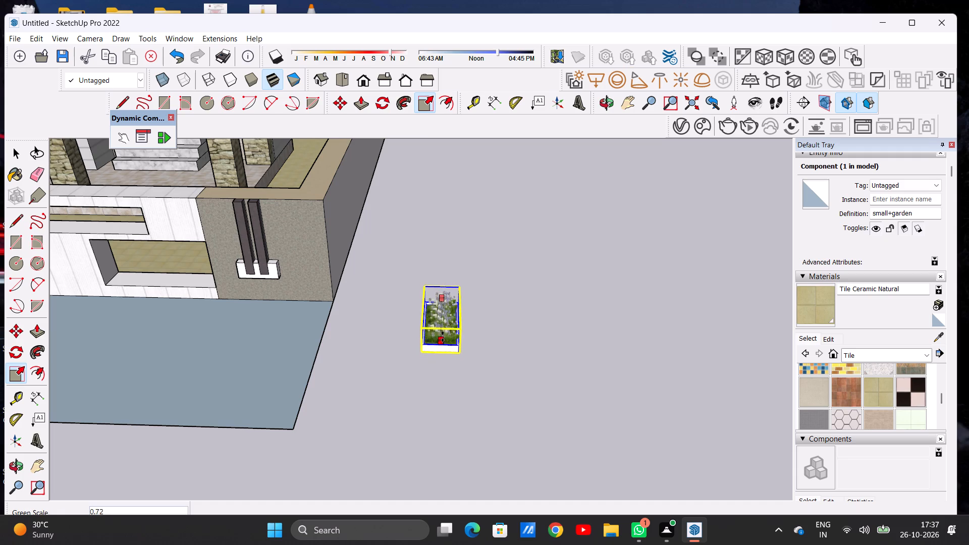
{"action": "left_click", "coordinate": [444, 331]}
Narrow the planter by scaling its upper side edge to about 0.68 along red and 1.12 along blue.
{"action": "scroll", "coordinate": [480, 283], "scroll_direction": "up", "scroll_amount": 4}
{"action": "scroll", "coordinate": [480, 283], "scroll_direction": "down", "scroll_amount": 1}
{"action": "scroll", "coordinate": [480, 283], "scroll_direction": "up", "scroll_amount": 5}
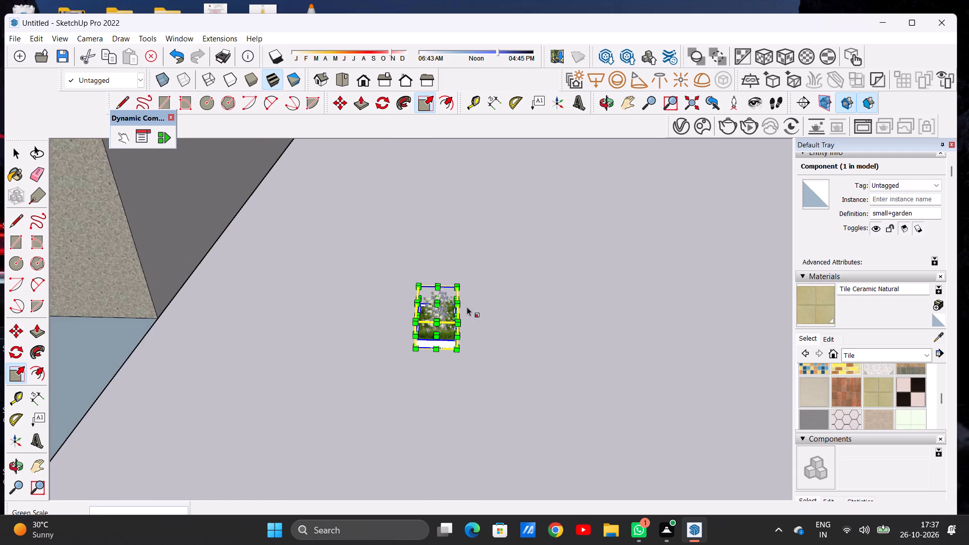
{"action": "left_click", "coordinate": [459, 306]}
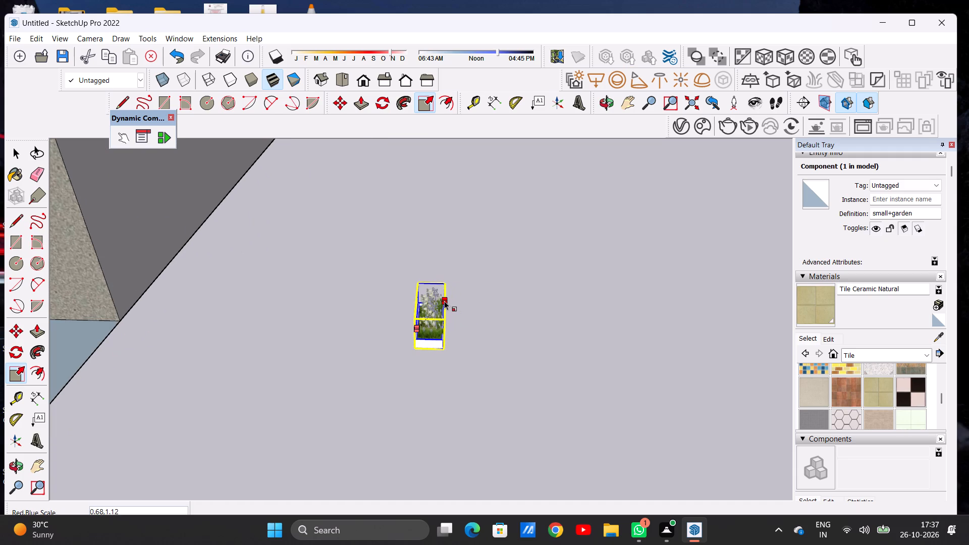
{"action": "left_click", "coordinate": [444, 301]}
Reduce the planter's height by scaling its top to about 0.63 along blue.
{"action": "left_click", "coordinate": [434, 300]}
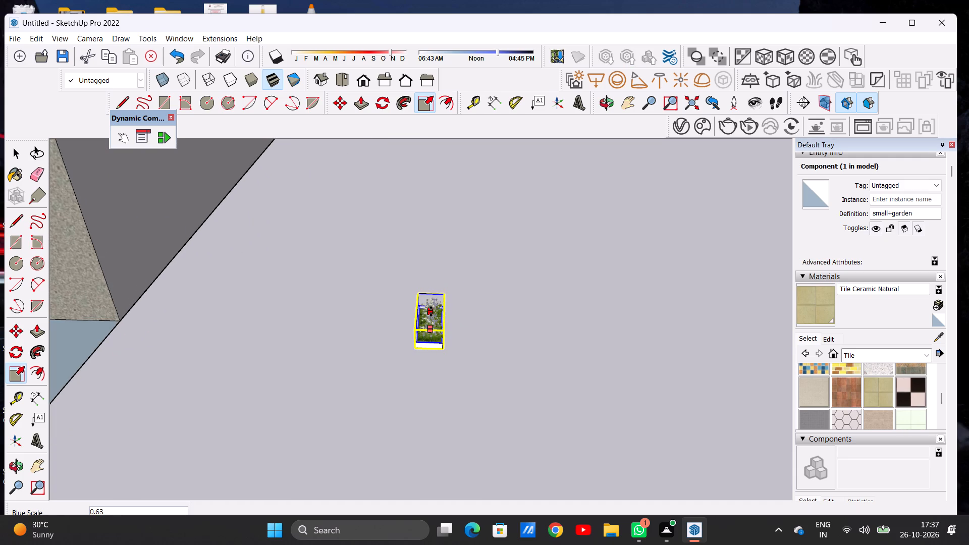
{"action": "left_click", "coordinate": [431, 311]}
{"action": "key", "text": "space"}
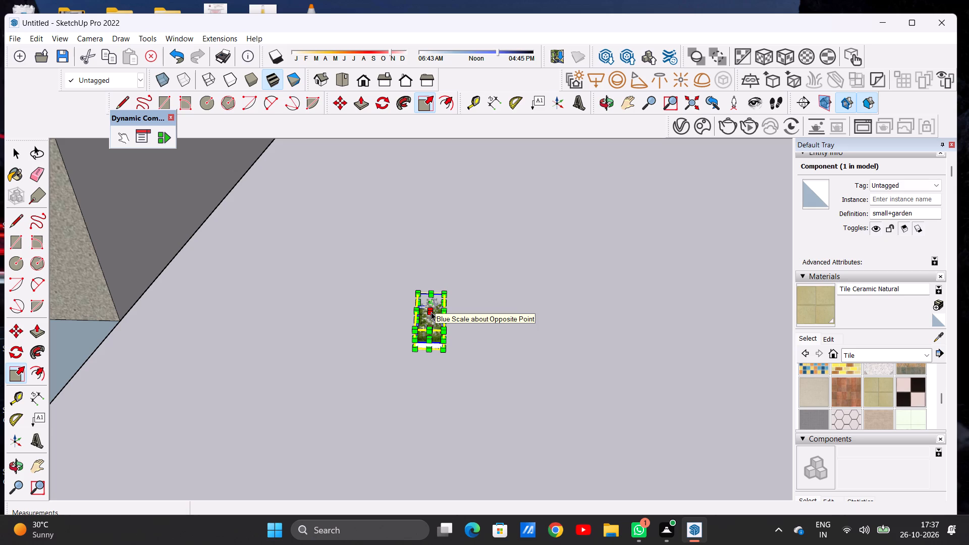
Move the planter by its front bottom corner about 115' 10" onto the front edge of the ground surface before the compound wall.
{"action": "scroll", "coordinate": [439, 319], "scroll_direction": "down", "scroll_amount": 20}
{"action": "scroll", "coordinate": [439, 319], "scroll_direction": "down", "scroll_amount": 8}
{"action": "scroll", "coordinate": [439, 335], "scroll_direction": "up", "scroll_amount": 3}
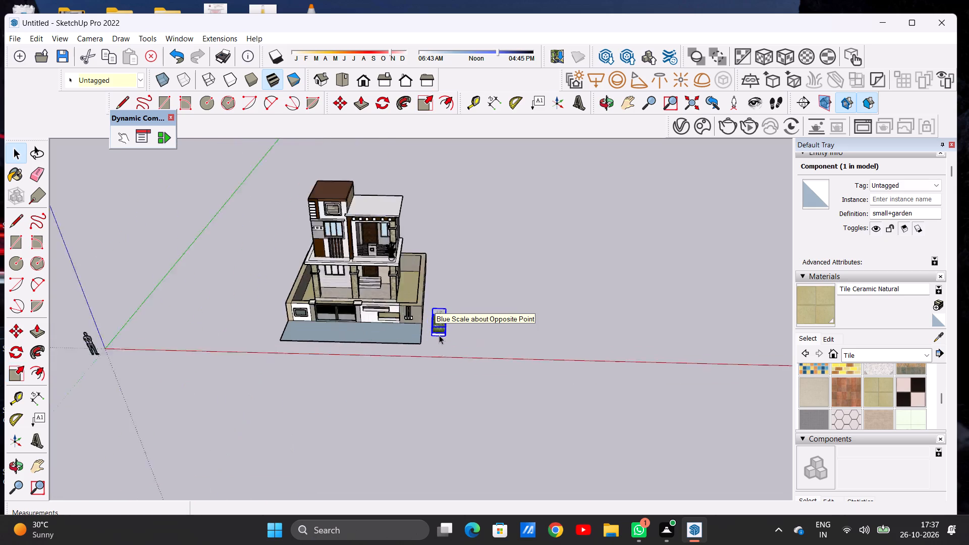
{"action": "scroll", "coordinate": [439, 335], "scroll_direction": "up", "scroll_amount": 6}
{"action": "key", "text": "m"}
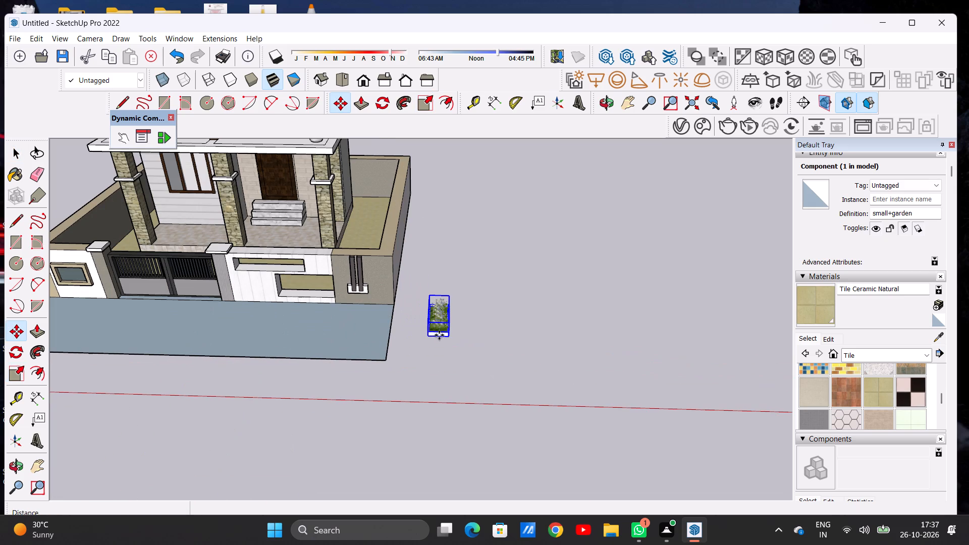
{"action": "left_click", "coordinate": [452, 342]}
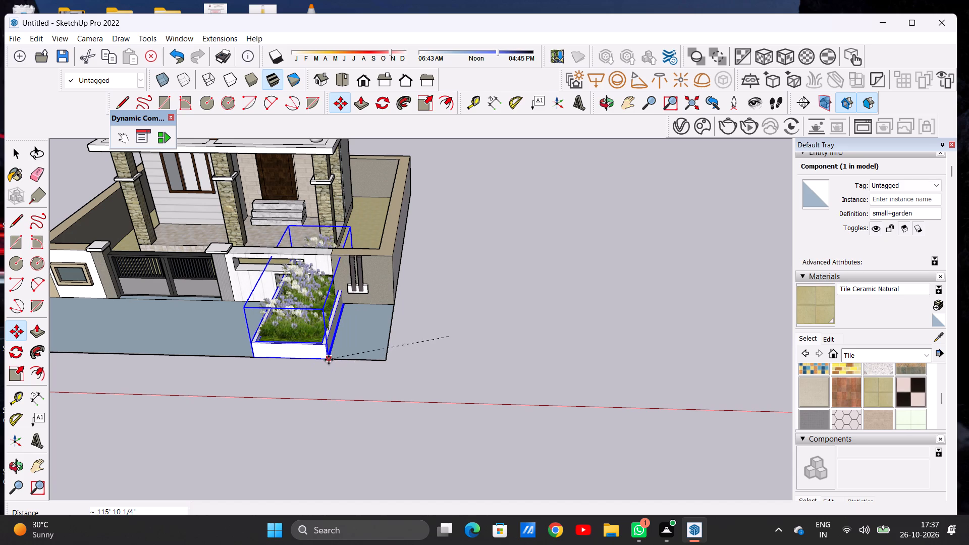
{"action": "left_click", "coordinate": [329, 360]}
{"action": "key", "text": "space"}
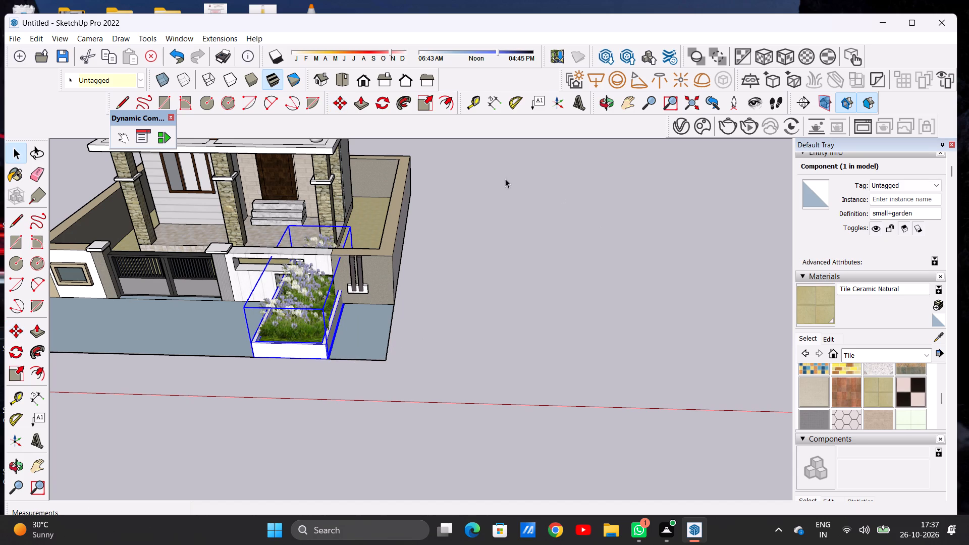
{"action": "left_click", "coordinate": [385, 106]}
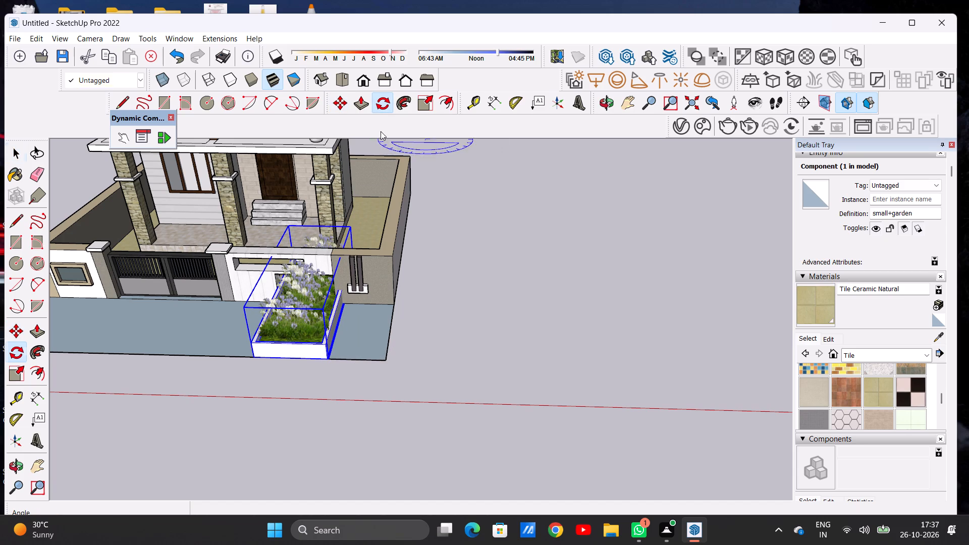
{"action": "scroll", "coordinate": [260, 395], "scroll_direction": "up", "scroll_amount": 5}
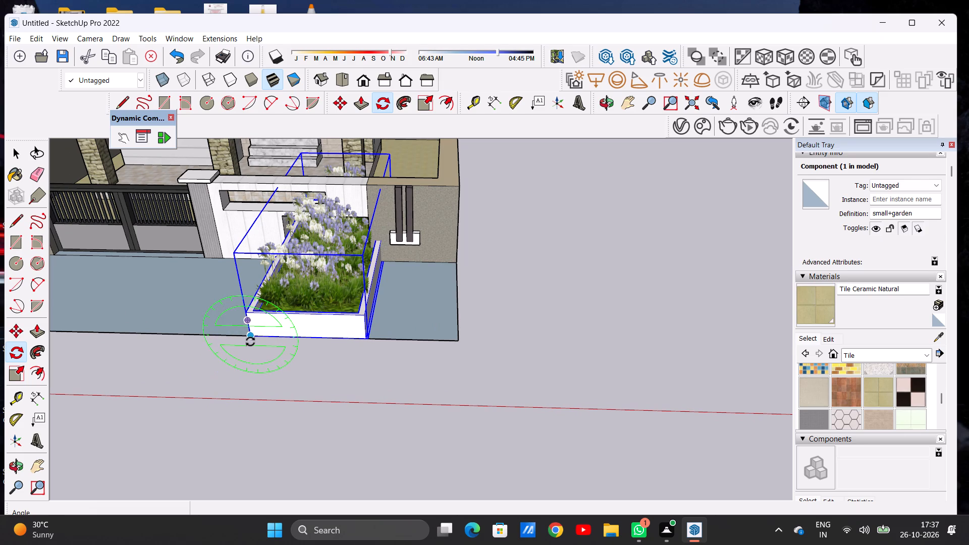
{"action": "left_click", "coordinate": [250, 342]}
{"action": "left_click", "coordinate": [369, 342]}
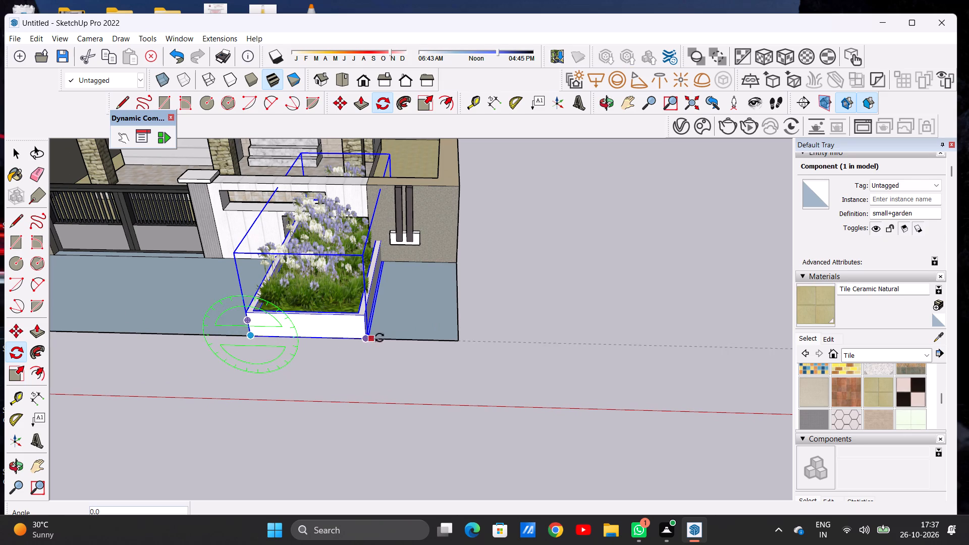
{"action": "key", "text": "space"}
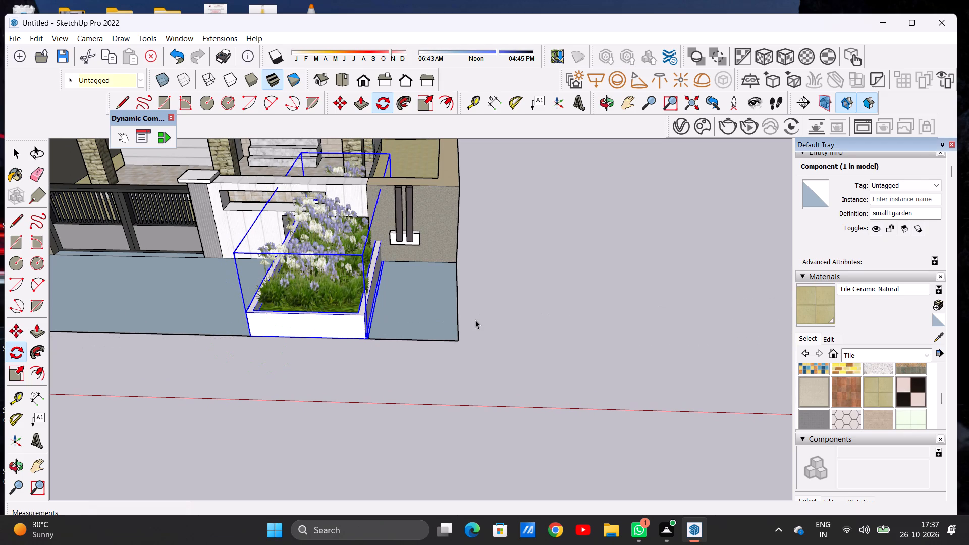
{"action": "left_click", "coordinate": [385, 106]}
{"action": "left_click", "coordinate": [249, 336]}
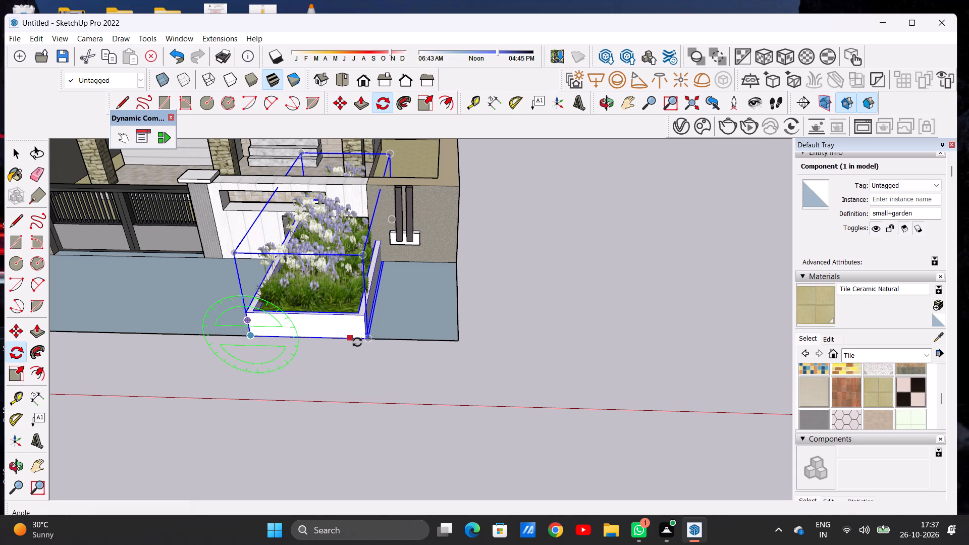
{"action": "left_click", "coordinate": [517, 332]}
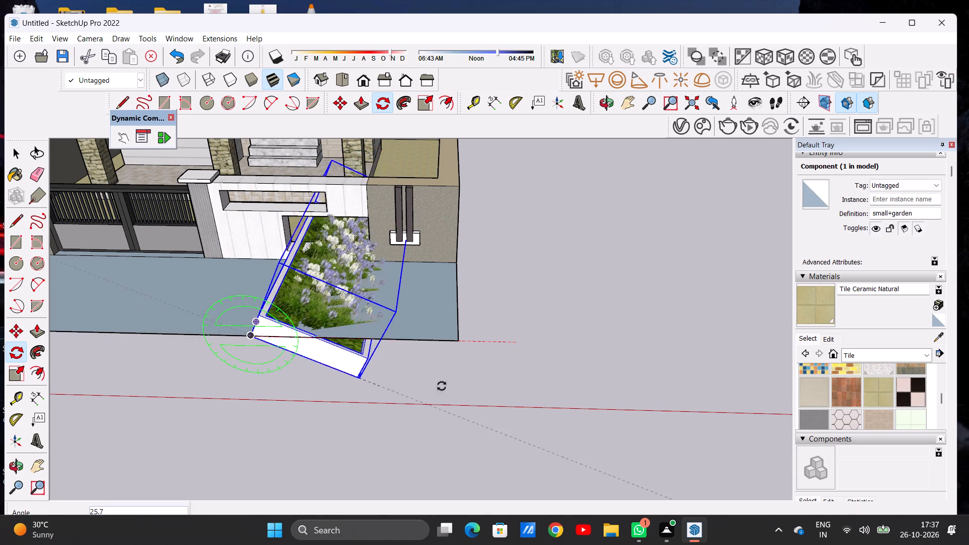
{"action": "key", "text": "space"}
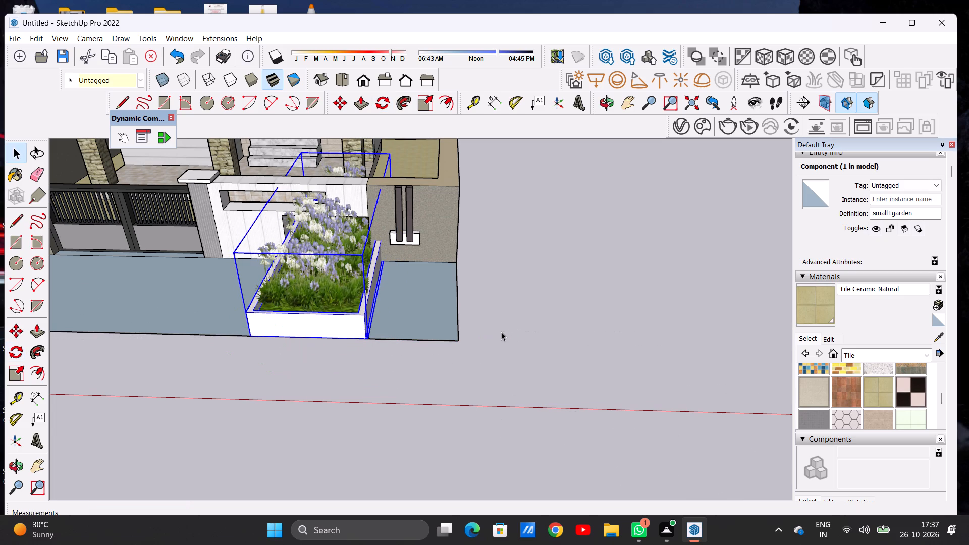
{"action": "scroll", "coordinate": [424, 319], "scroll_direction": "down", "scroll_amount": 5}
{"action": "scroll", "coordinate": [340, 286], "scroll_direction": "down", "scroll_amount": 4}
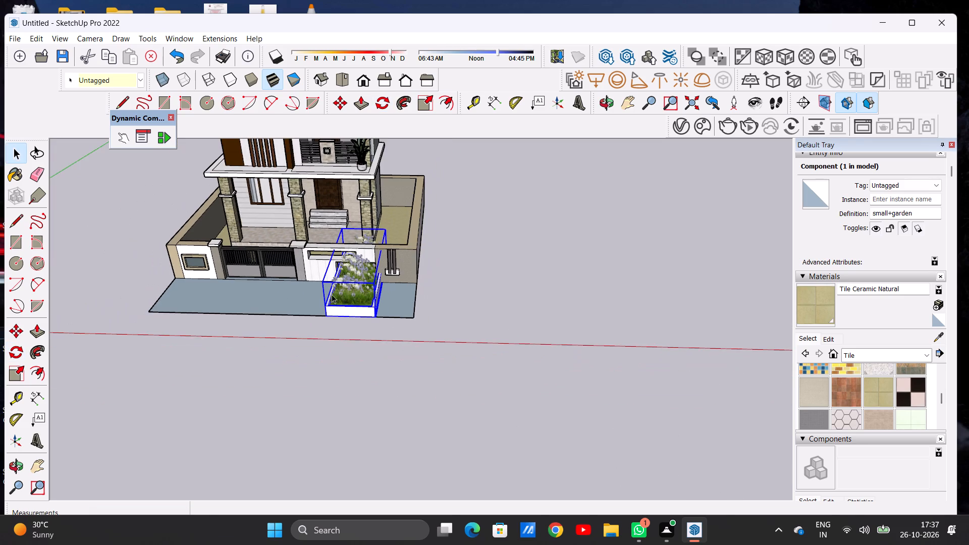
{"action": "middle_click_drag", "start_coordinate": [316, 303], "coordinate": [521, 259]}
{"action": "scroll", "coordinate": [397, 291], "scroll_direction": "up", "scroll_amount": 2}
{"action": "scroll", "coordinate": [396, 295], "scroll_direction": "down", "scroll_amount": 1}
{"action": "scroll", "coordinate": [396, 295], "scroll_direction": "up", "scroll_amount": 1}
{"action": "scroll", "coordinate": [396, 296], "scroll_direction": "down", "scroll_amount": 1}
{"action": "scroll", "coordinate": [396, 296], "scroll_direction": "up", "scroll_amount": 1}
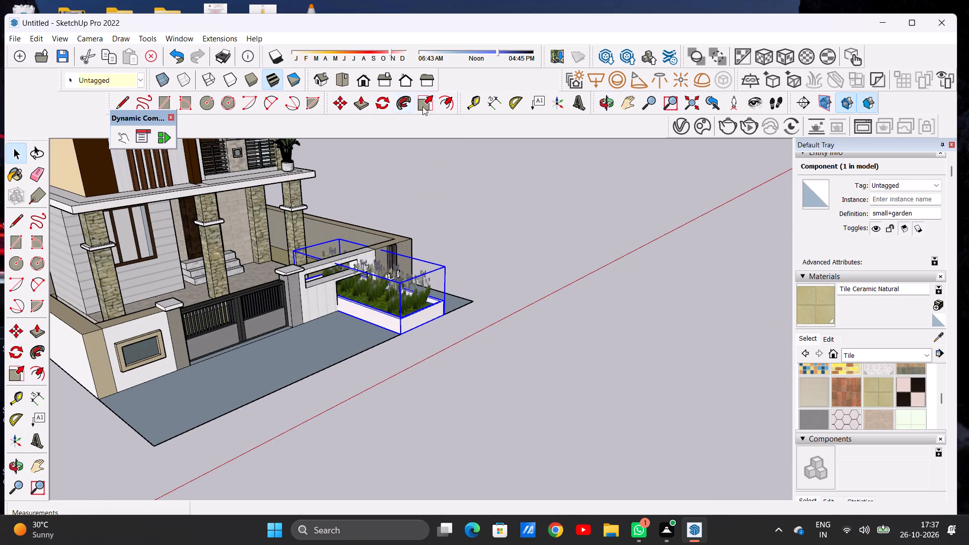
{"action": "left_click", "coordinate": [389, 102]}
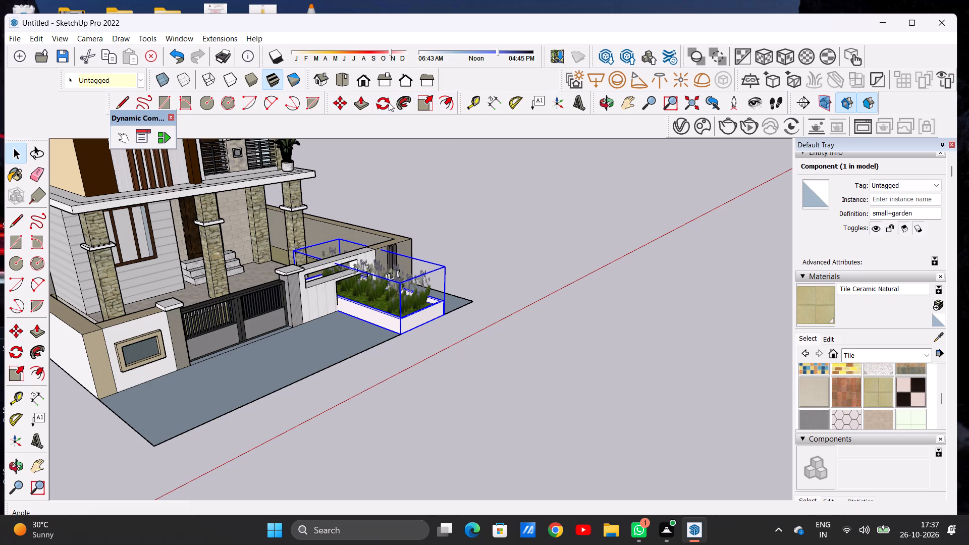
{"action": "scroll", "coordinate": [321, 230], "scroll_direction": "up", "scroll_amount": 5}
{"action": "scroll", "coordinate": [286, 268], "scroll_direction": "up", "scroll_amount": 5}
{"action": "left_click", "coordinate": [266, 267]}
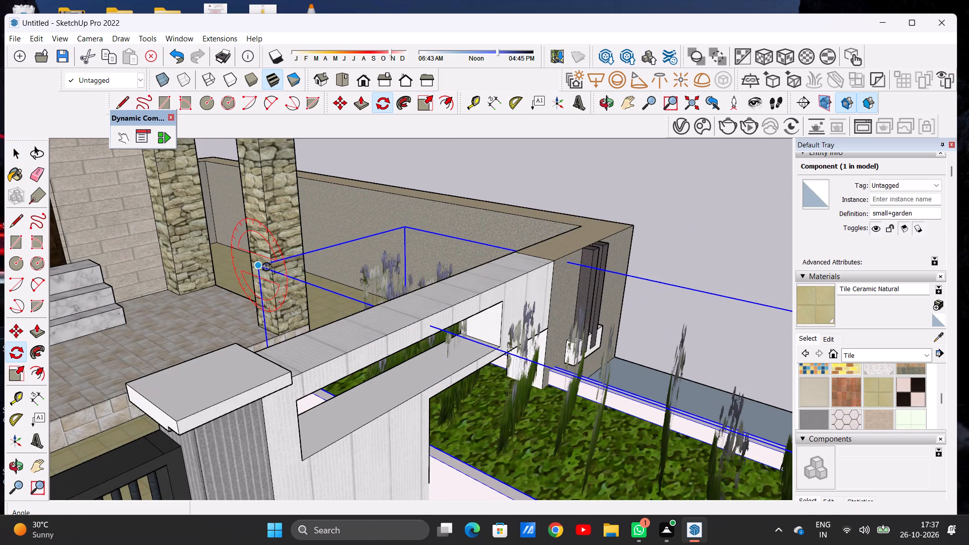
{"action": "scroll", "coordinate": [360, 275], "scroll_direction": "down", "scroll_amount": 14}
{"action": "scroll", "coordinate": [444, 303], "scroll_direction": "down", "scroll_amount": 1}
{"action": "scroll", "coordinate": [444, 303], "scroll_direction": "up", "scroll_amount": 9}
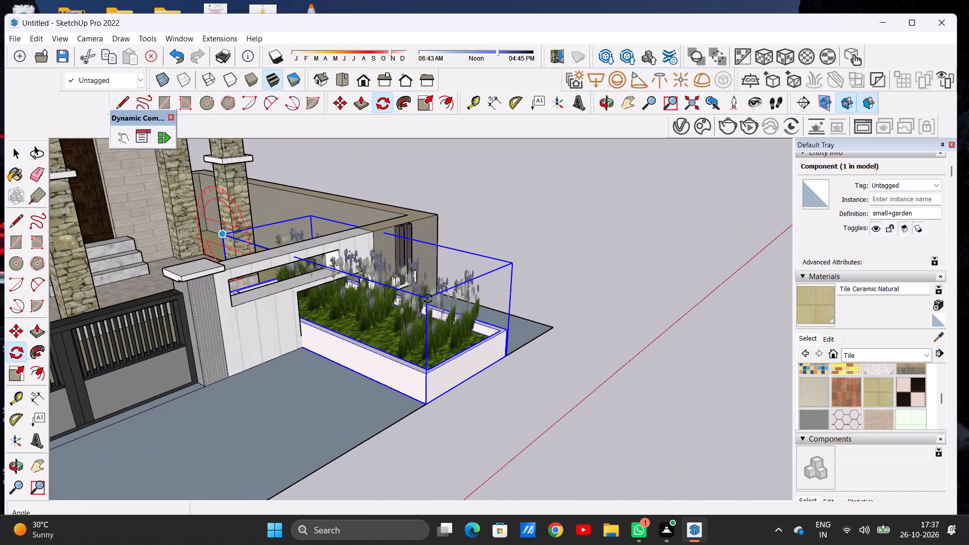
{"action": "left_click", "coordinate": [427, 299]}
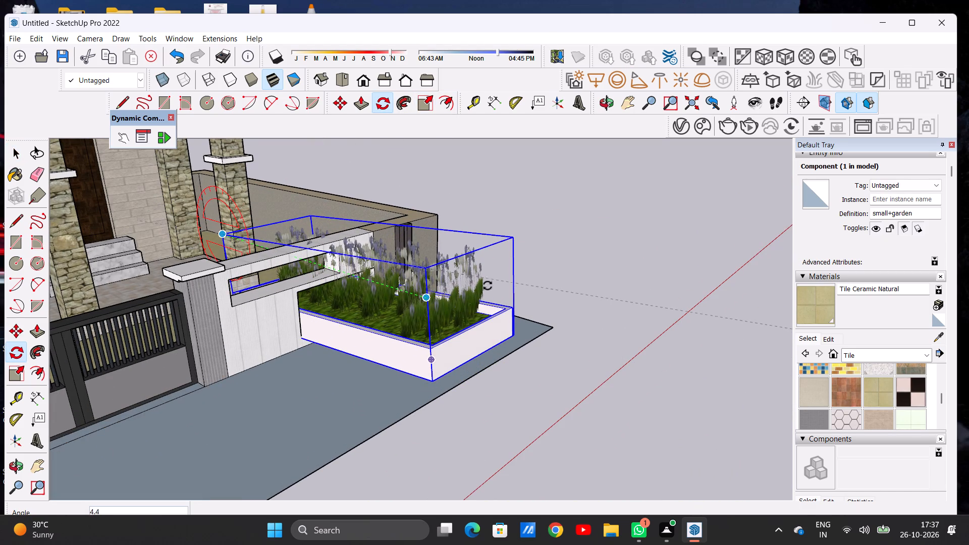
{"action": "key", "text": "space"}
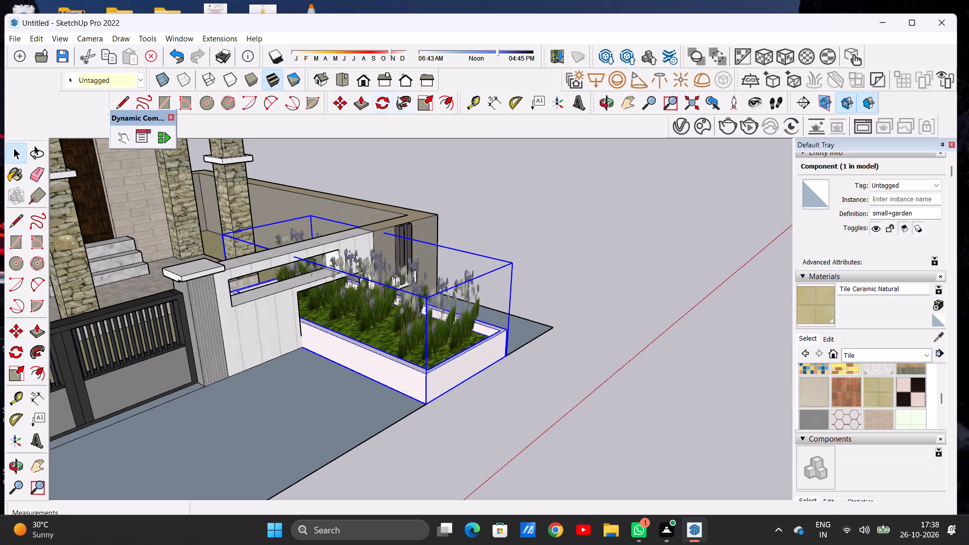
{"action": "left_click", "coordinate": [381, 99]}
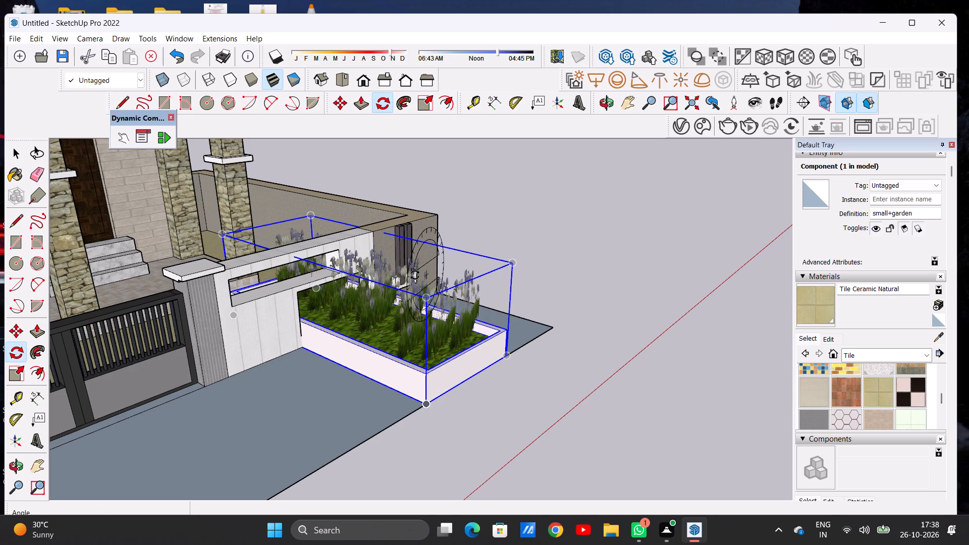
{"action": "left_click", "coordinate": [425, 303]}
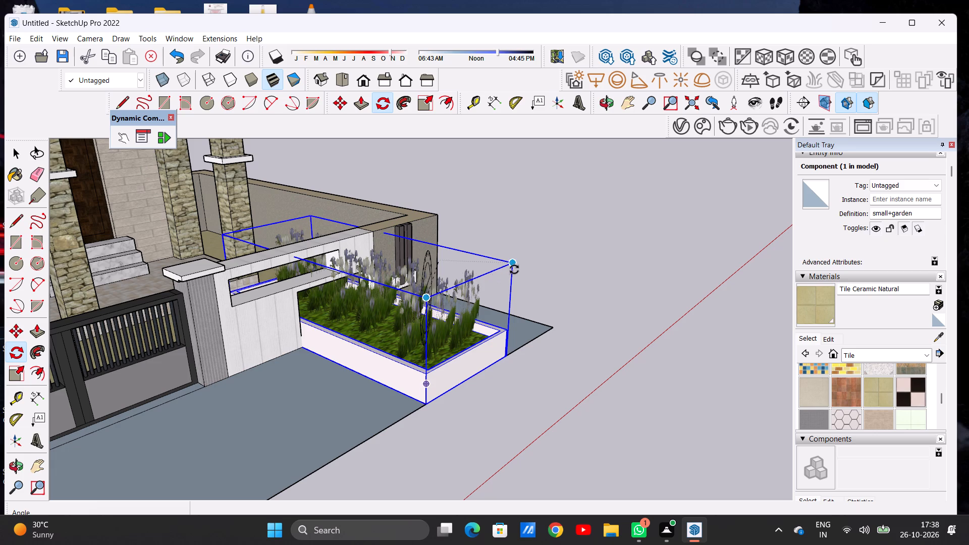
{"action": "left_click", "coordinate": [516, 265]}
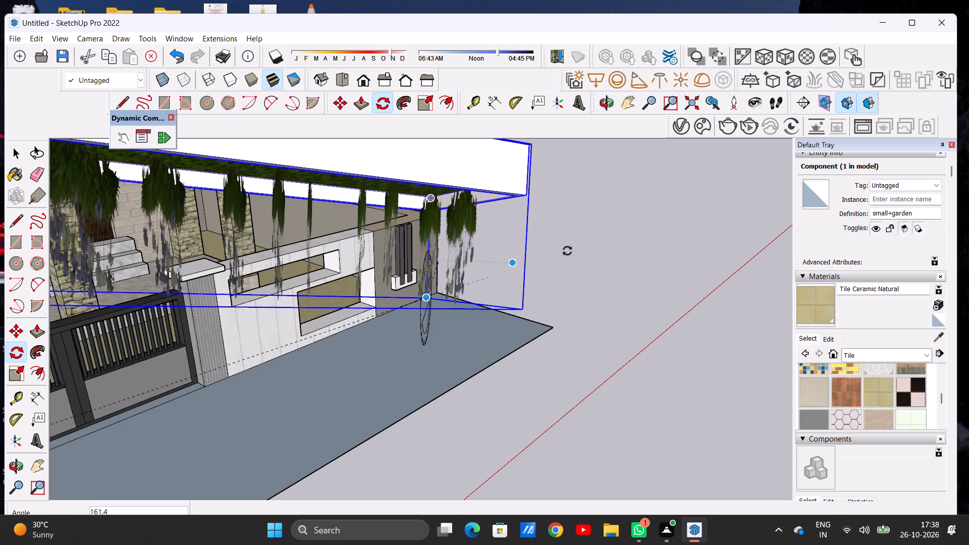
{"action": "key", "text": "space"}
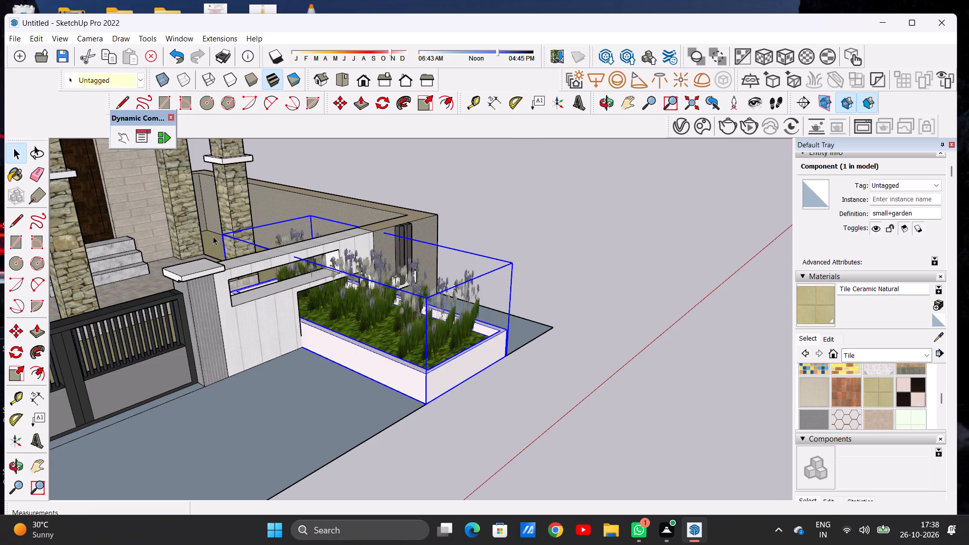
Rotate the planter 90° on the ground plane about its rear bottom corner, making it parallel to the front compound wall.
{"action": "scroll", "coordinate": [383, 247], "scroll_direction": "down", "scroll_amount": 3}
{"action": "scroll", "coordinate": [335, 288], "scroll_direction": "up", "scroll_amount": 5}
{"action": "middle_click_drag", "start_coordinate": [264, 289], "coordinate": [332, 290]}
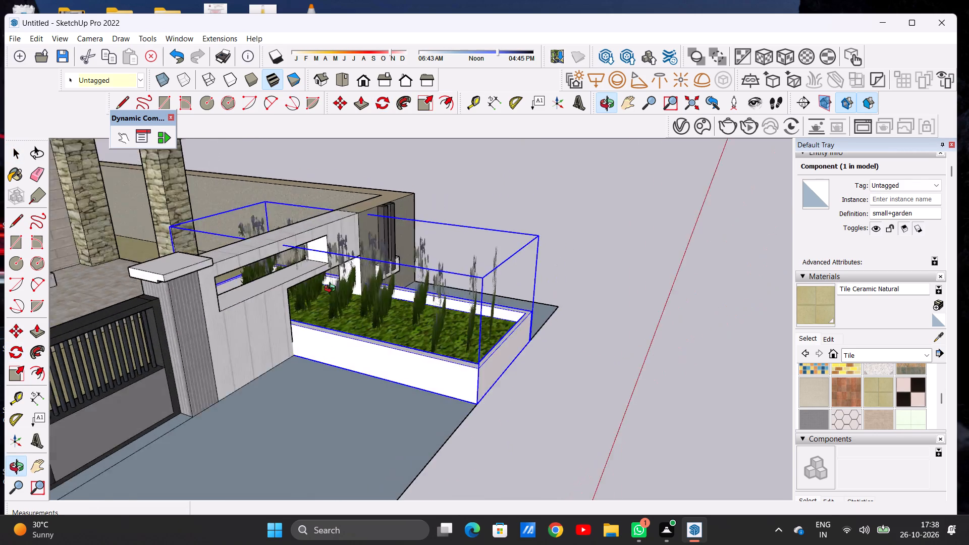
{"action": "middle_click_drag", "start_coordinate": [332, 290], "coordinate": [440, 302]}
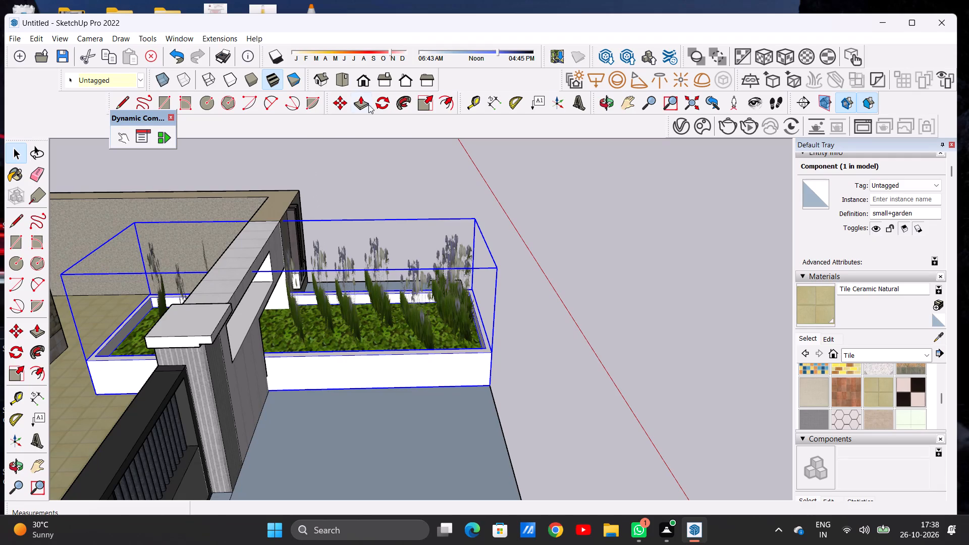
{"action": "left_click", "coordinate": [379, 98]}
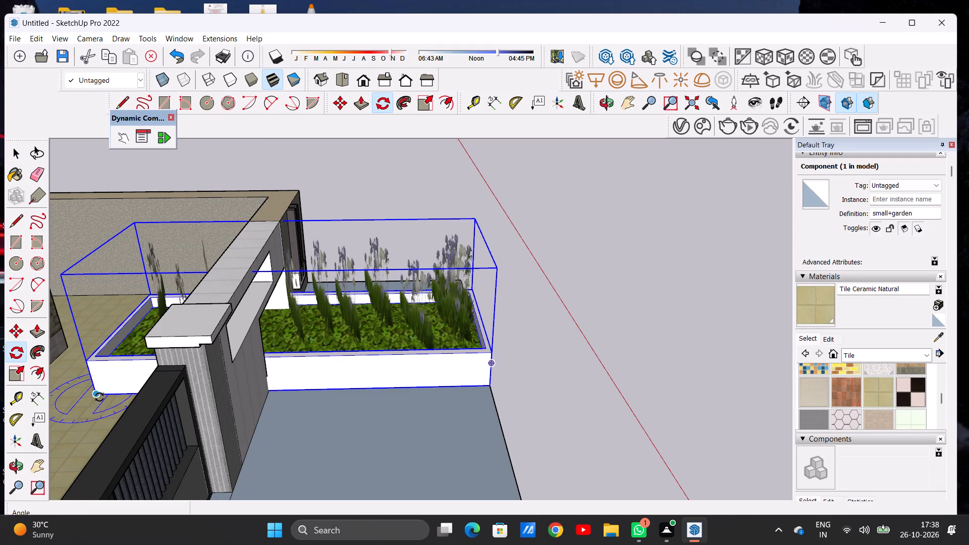
{"action": "left_click", "coordinate": [98, 396]}
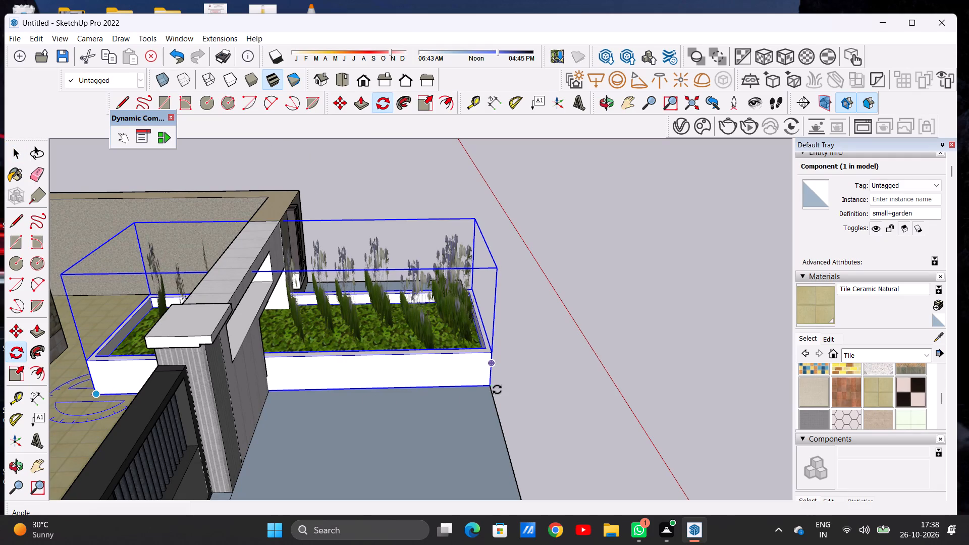
{"action": "left_click", "coordinate": [494, 390]}
{"action": "scroll", "coordinate": [312, 418], "scroll_direction": "down", "scroll_amount": 7}
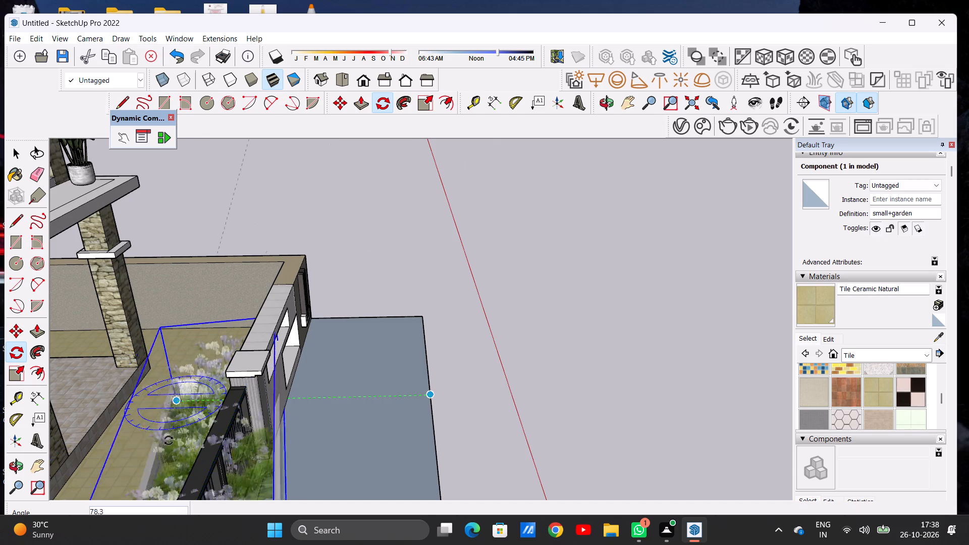
{"action": "scroll", "coordinate": [170, 440], "scroll_direction": "down", "scroll_amount": 12}
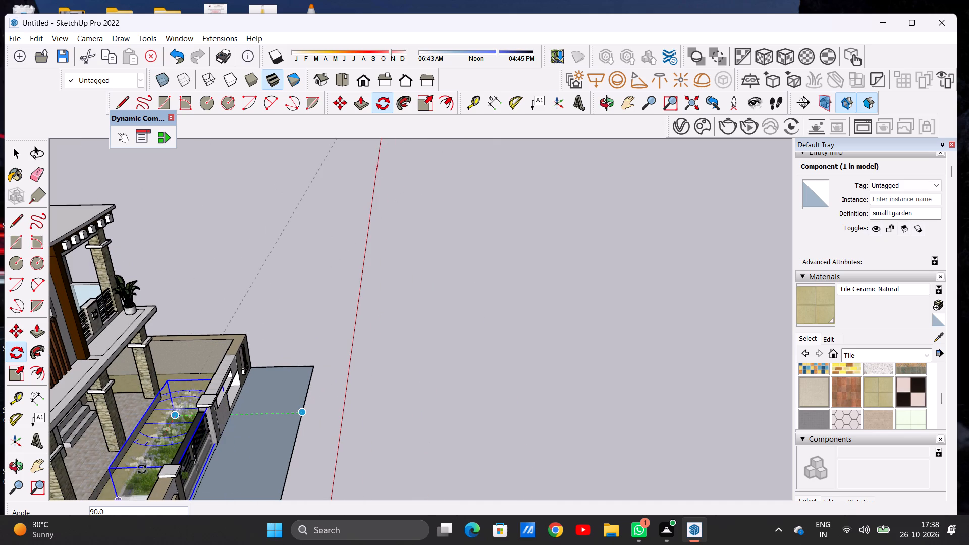
{"action": "left_click", "coordinate": [142, 470]}
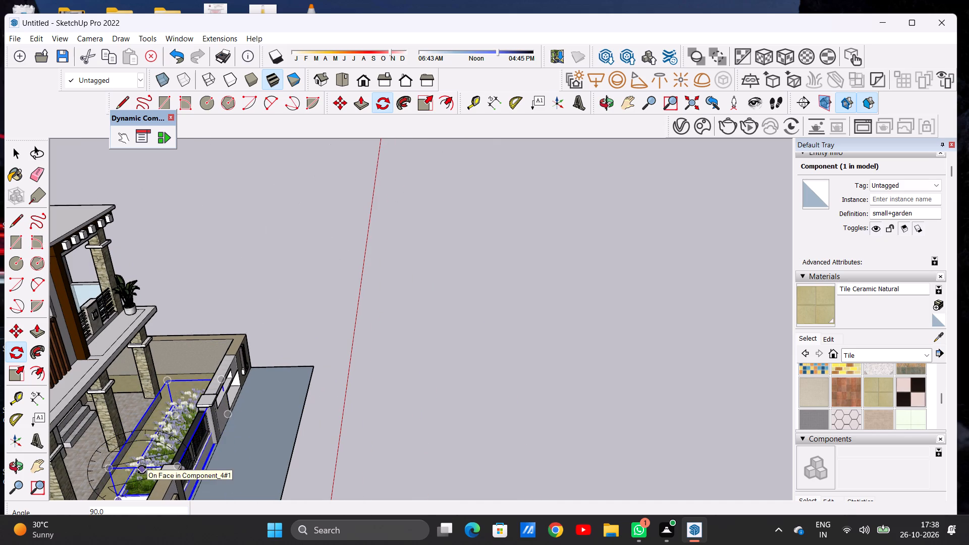
{"action": "key", "text": "space"}
Move the planter about 8' 7" out of the compound onto the ground surface before the front wall.
{"action": "scroll", "coordinate": [156, 414], "scroll_direction": "down", "scroll_amount": 10}
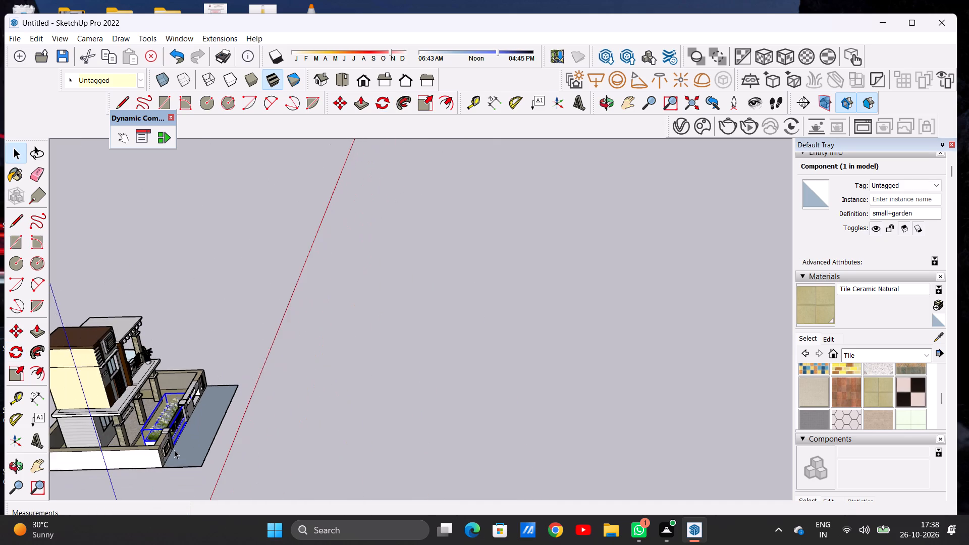
{"action": "scroll", "coordinate": [174, 450], "scroll_direction": "up", "scroll_amount": 10}
{"action": "scroll", "coordinate": [172, 450], "scroll_direction": "down", "scroll_amount": 1}
{"action": "scroll", "coordinate": [172, 450], "scroll_direction": "up", "scroll_amount": 1}
{"action": "scroll", "coordinate": [172, 450], "scroll_direction": "down", "scroll_amount": 1}
{"action": "scroll", "coordinate": [180, 442], "scroll_direction": "up", "scroll_amount": 7}
{"action": "key", "text": "m"}
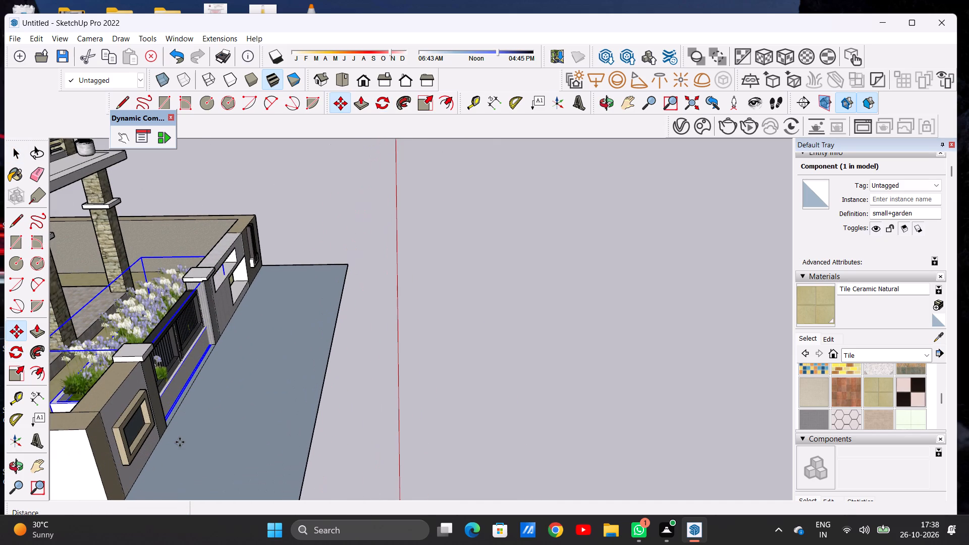
{"action": "left_click", "coordinate": [241, 304]}
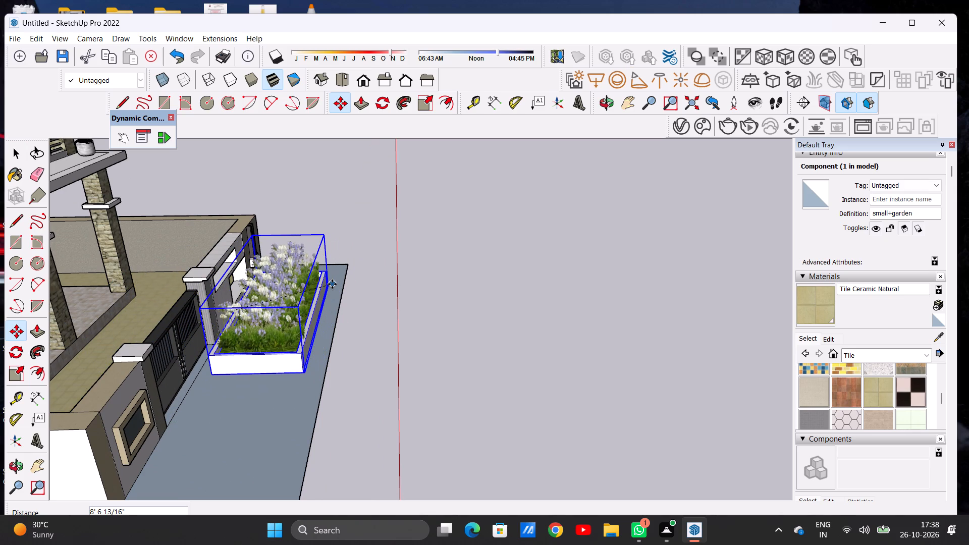
{"action": "left_click", "coordinate": [332, 284]}
{"action": "key", "text": "space"}
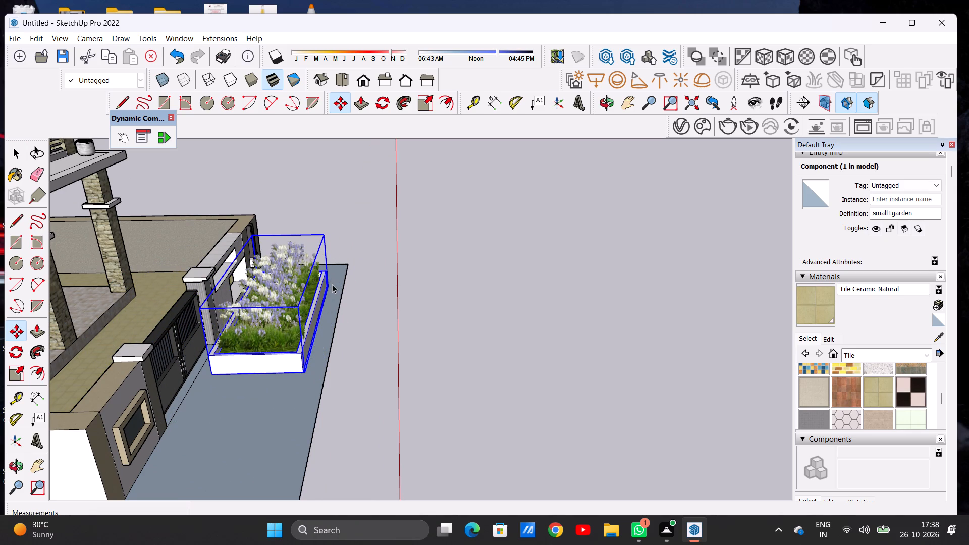
{"action": "scroll", "coordinate": [332, 284], "scroll_direction": "down", "scroll_amount": 7}
{"action": "left_click", "coordinate": [381, 267]}
Move the planter by its front bottom corner about 5' 3 9/16" to the outer front corner of the ground surface, beyond the gate.
{"action": "scroll", "coordinate": [285, 286], "scroll_direction": "up", "scroll_amount": 3}
{"action": "scroll", "coordinate": [278, 285], "scroll_direction": "down", "scroll_amount": 1}
{"action": "middle_click_drag", "start_coordinate": [219, 297], "coordinate": [354, 294]}
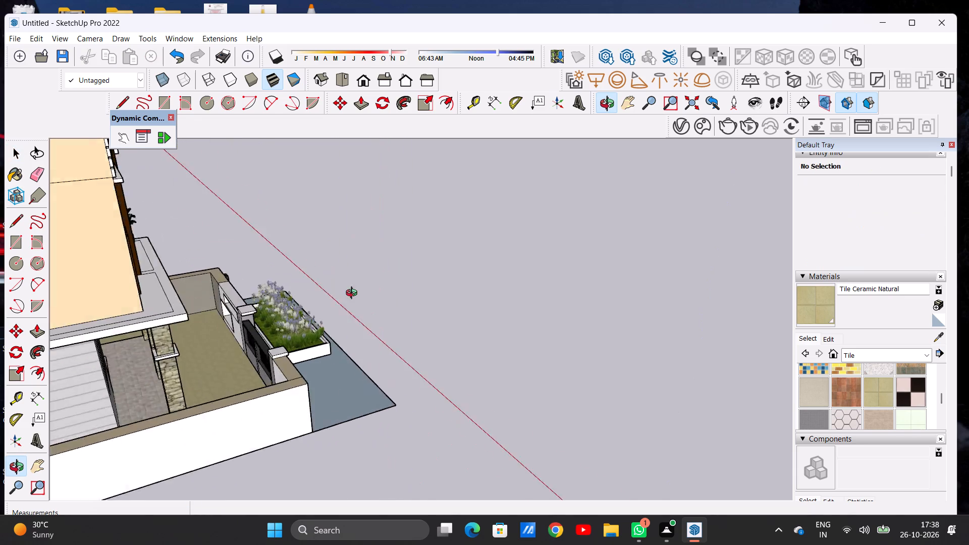
{"action": "middle_click_drag", "start_coordinate": [354, 294], "coordinate": [112, 307]}
{"action": "scroll", "coordinate": [156, 309], "scroll_direction": "down", "scroll_amount": 5}
{"action": "middle_click_drag", "start_coordinate": [320, 286], "coordinate": [102, 282]}
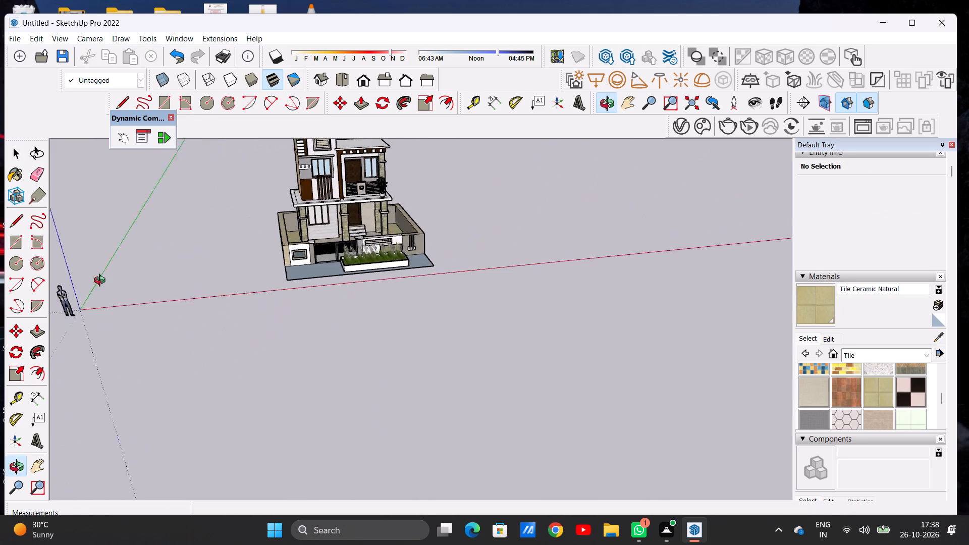
{"action": "middle_click_drag", "start_coordinate": [102, 282], "coordinate": [74, 286]}
{"action": "scroll", "coordinate": [353, 250], "scroll_direction": "up", "scroll_amount": 5}
{"action": "scroll", "coordinate": [329, 259], "scroll_direction": "down", "scroll_amount": 17}
{"action": "scroll", "coordinate": [378, 267], "scroll_direction": "up", "scroll_amount": 2}
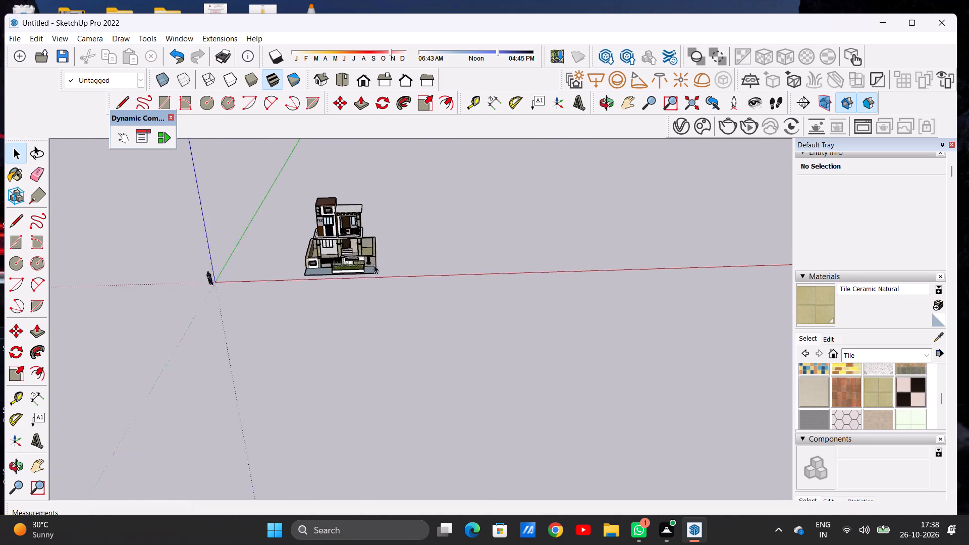
{"action": "scroll", "coordinate": [374, 265], "scroll_direction": "up", "scroll_amount": 20}
{"action": "scroll", "coordinate": [374, 265], "scroll_direction": "up", "scroll_amount": 1}
{"action": "middle_click_drag", "start_coordinate": [349, 261], "coordinate": [333, 304]}
{"action": "scroll", "coordinate": [343, 297], "scroll_direction": "up", "scroll_amount": 1}
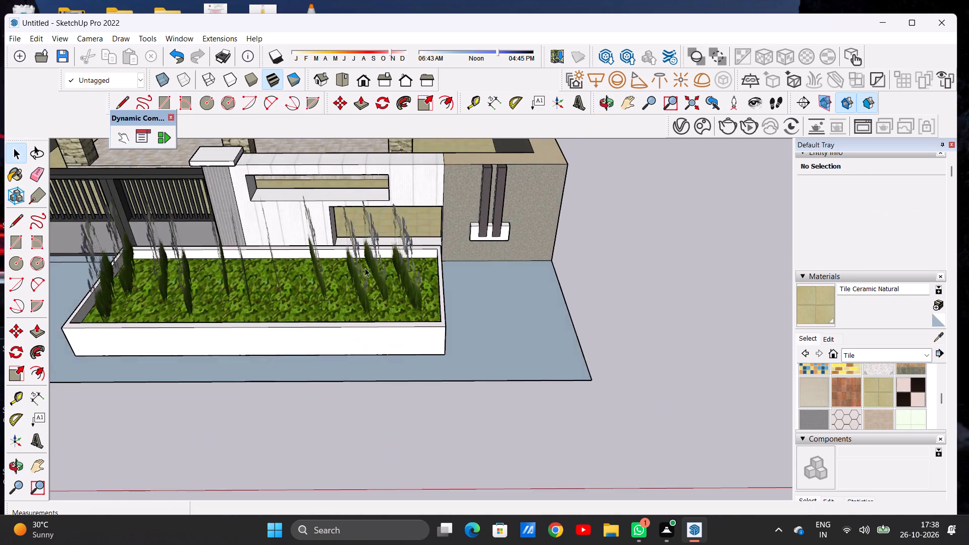
{"action": "scroll", "coordinate": [365, 268], "scroll_direction": "down", "scroll_amount": 6}
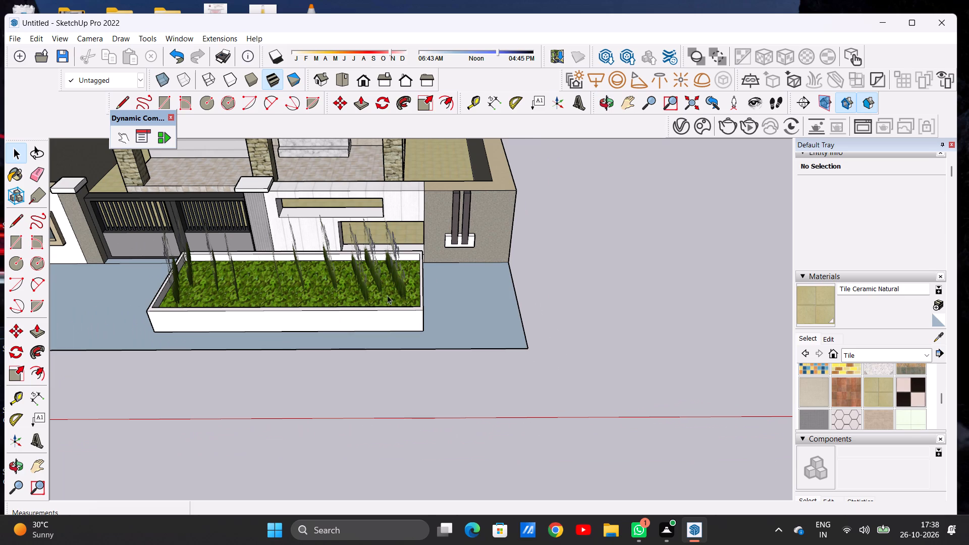
{"action": "left_click", "coordinate": [379, 296]}
{"action": "key", "text": "m"}
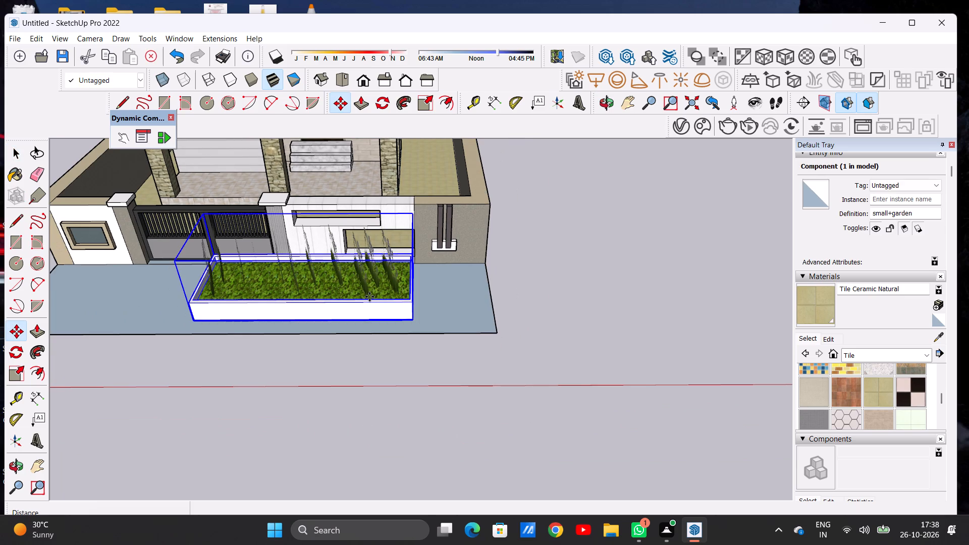
{"action": "left_click", "coordinate": [410, 316]}
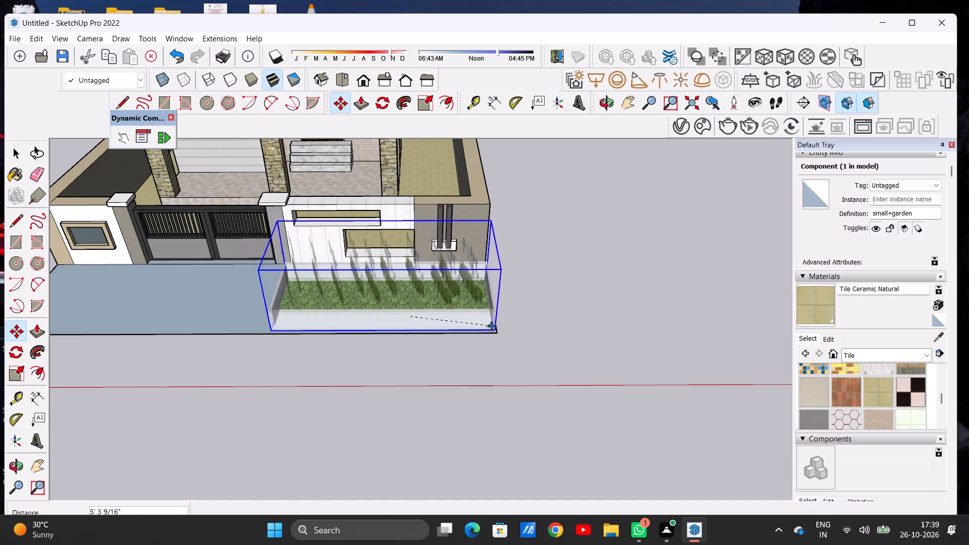
{"action": "left_click", "coordinate": [492, 326]}
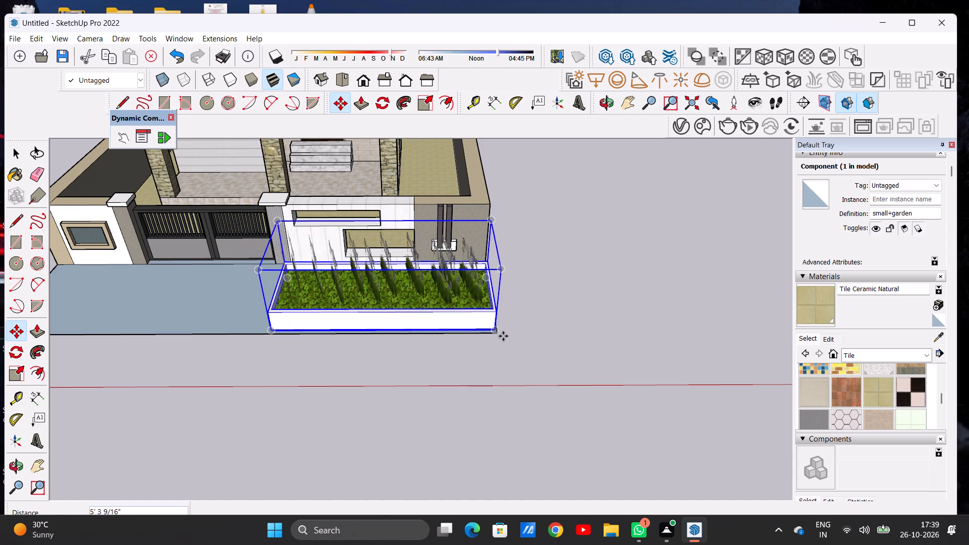
{"action": "key", "text": "space"}
Move the planter by its bottom corner about 1' 10 11/16" back across the ground surface against the compound wall.
{"action": "scroll", "coordinate": [429, 246], "scroll_direction": "down", "scroll_amount": 5}
{"action": "middle_click_drag", "start_coordinate": [527, 243], "coordinate": [268, 255]}
{"action": "scroll", "coordinate": [279, 255], "scroll_direction": "up", "scroll_amount": 1}
{"action": "scroll", "coordinate": [315, 244], "scroll_direction": "down", "scroll_amount": 2}
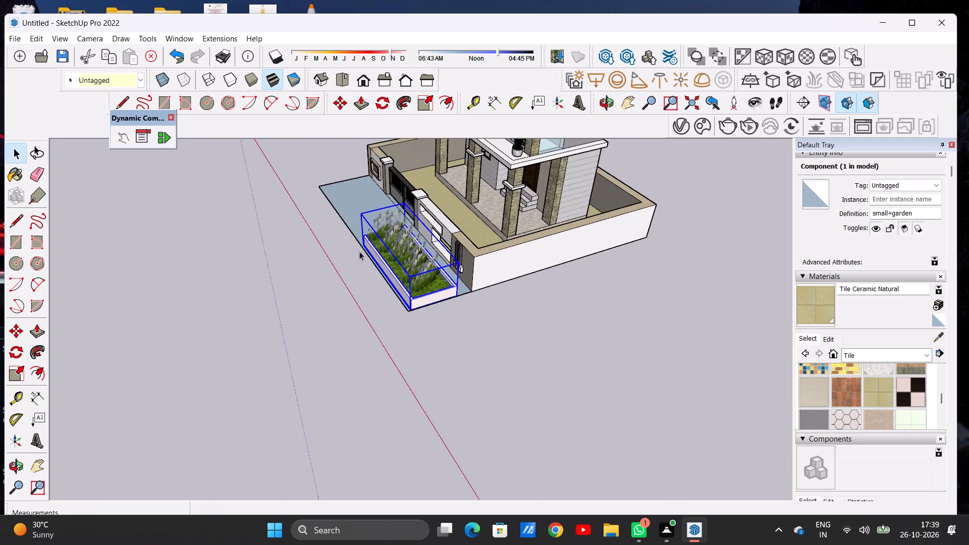
{"action": "middle_click_drag", "start_coordinate": [427, 282], "coordinate": [316, 255]}
{"action": "scroll", "coordinate": [418, 282], "scroll_direction": "up", "scroll_amount": 5}
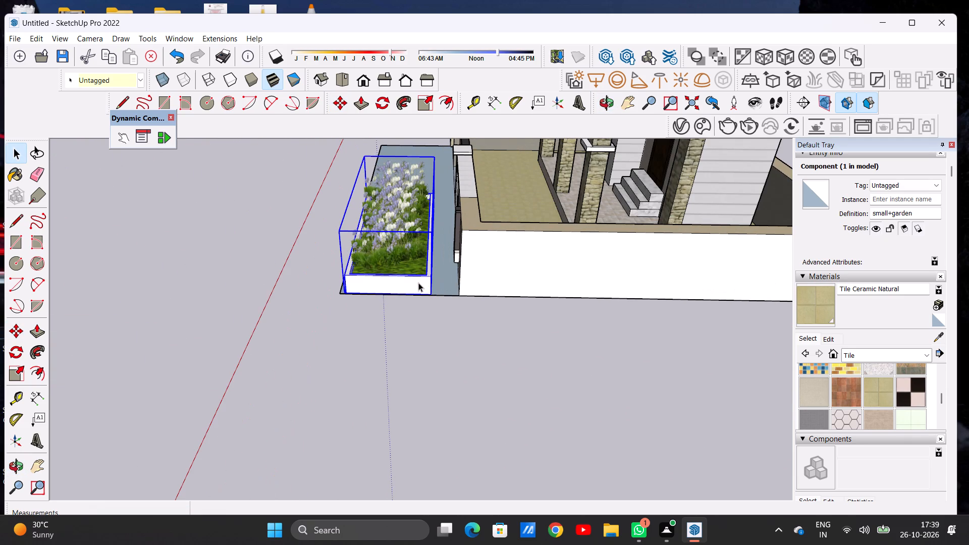
{"action": "key", "text": "m"}
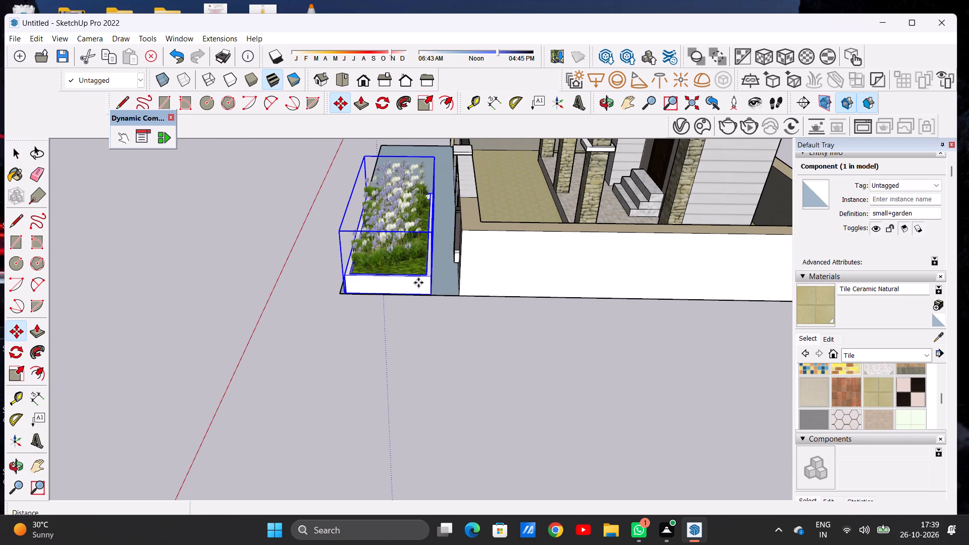
{"action": "left_click", "coordinate": [431, 296]}
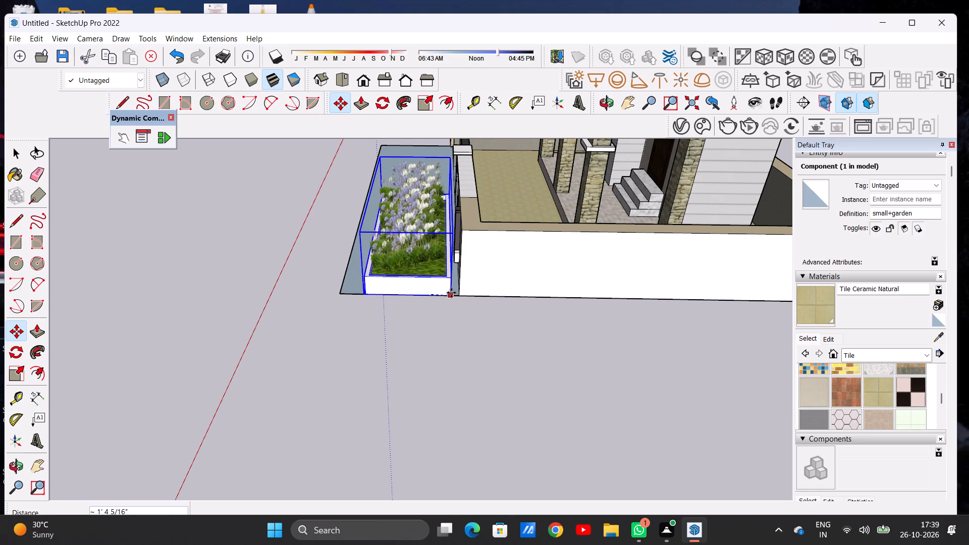
{"action": "left_click", "coordinate": [454, 293]}
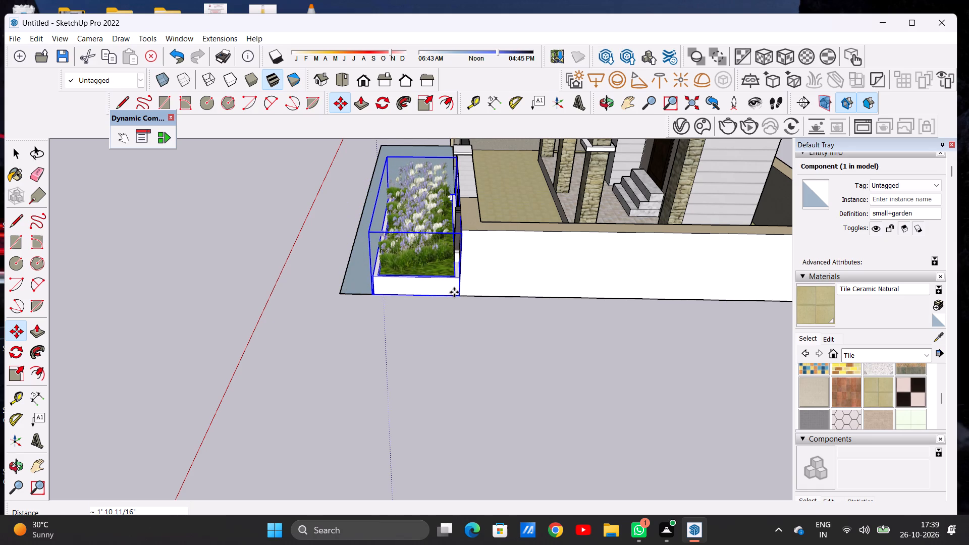
{"action": "key", "text": "space"}
Reduce the planter's height by scaling its top to about 0.58 along blue.
{"action": "scroll", "coordinate": [430, 263], "scroll_direction": "down", "scroll_amount": 7}
{"action": "middle_click_drag", "start_coordinate": [377, 266], "coordinate": [537, 240]}
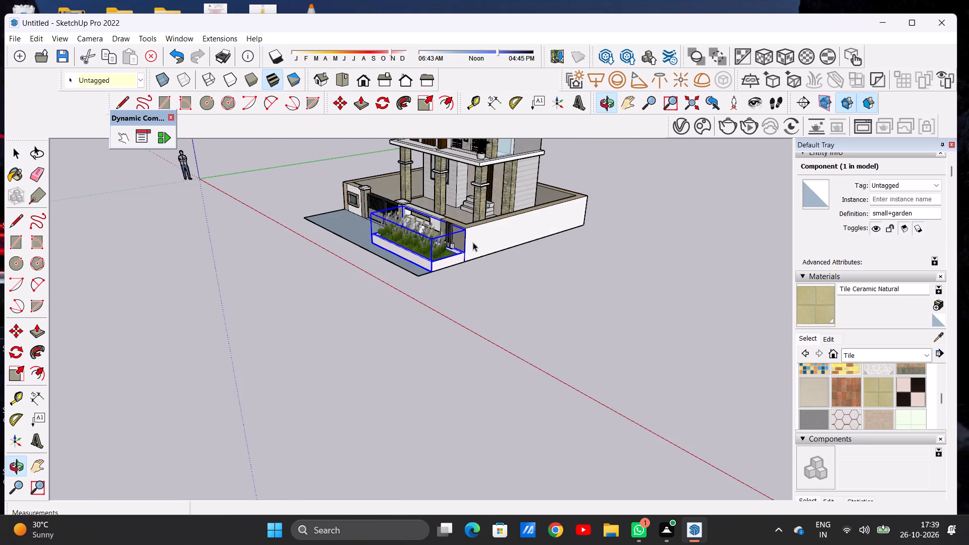
{"action": "middle_click_drag", "start_coordinate": [424, 246], "coordinate": [503, 243]}
{"action": "middle_click_drag", "start_coordinate": [392, 244], "coordinate": [501, 245]}
{"action": "middle_click_drag", "start_coordinate": [397, 246], "coordinate": [519, 243]}
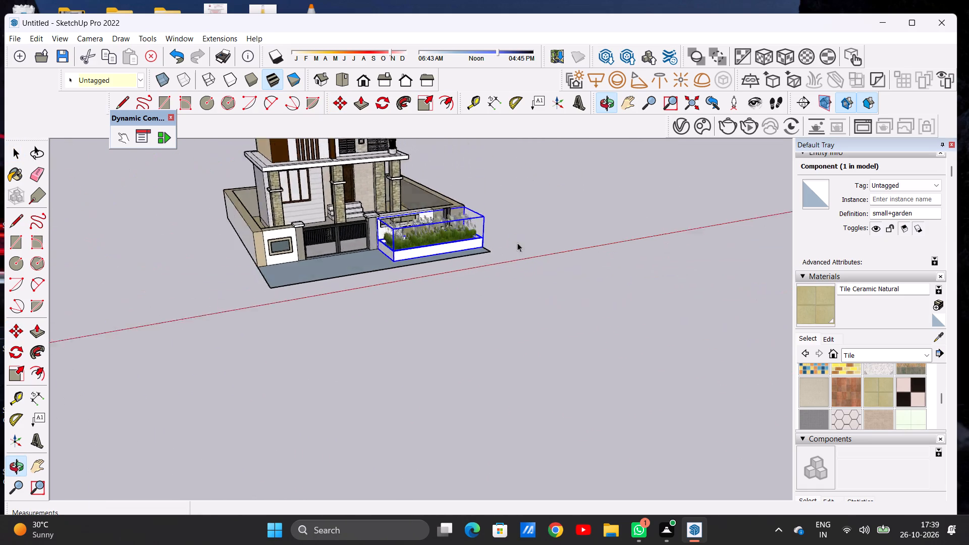
{"action": "middle_click_drag", "start_coordinate": [400, 245], "coordinate": [497, 257]}
{"action": "scroll", "coordinate": [389, 254], "scroll_direction": "up", "scroll_amount": 15}
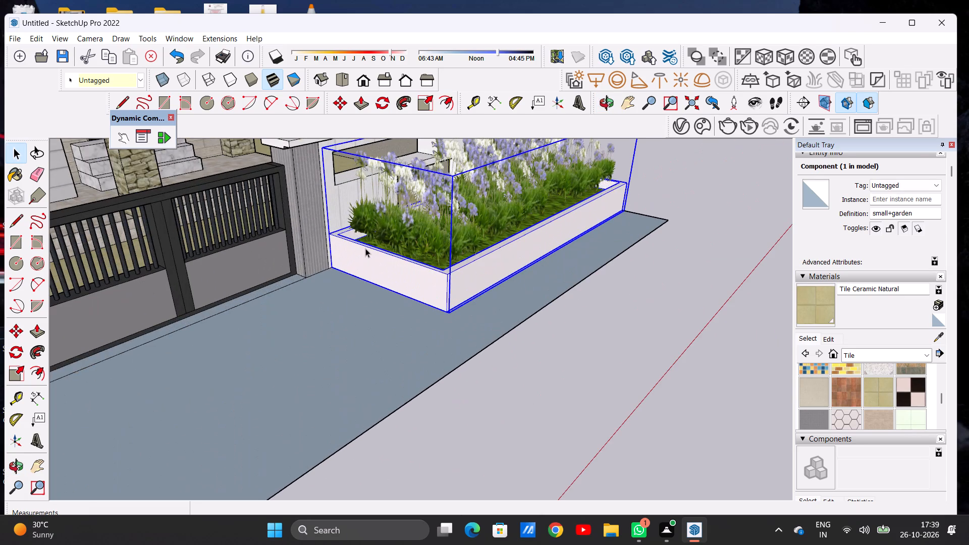
{"action": "scroll", "coordinate": [352, 248], "scroll_direction": "down", "scroll_amount": 13}
{"action": "middle_click_drag", "start_coordinate": [401, 231], "coordinate": [368, 272]}
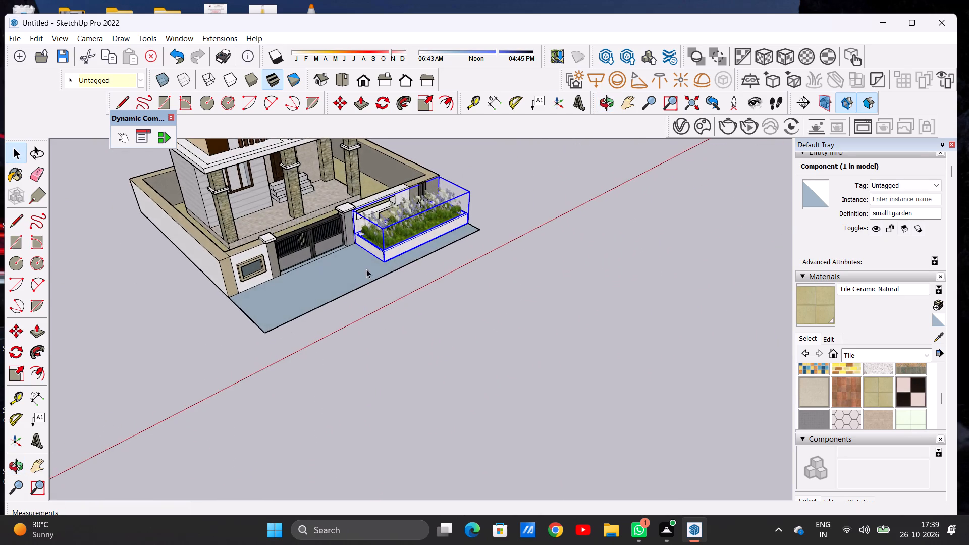
{"action": "scroll", "coordinate": [366, 269], "scroll_direction": "down", "scroll_amount": 6}
{"action": "scroll", "coordinate": [387, 236], "scroll_direction": "up", "scroll_amount": 9}
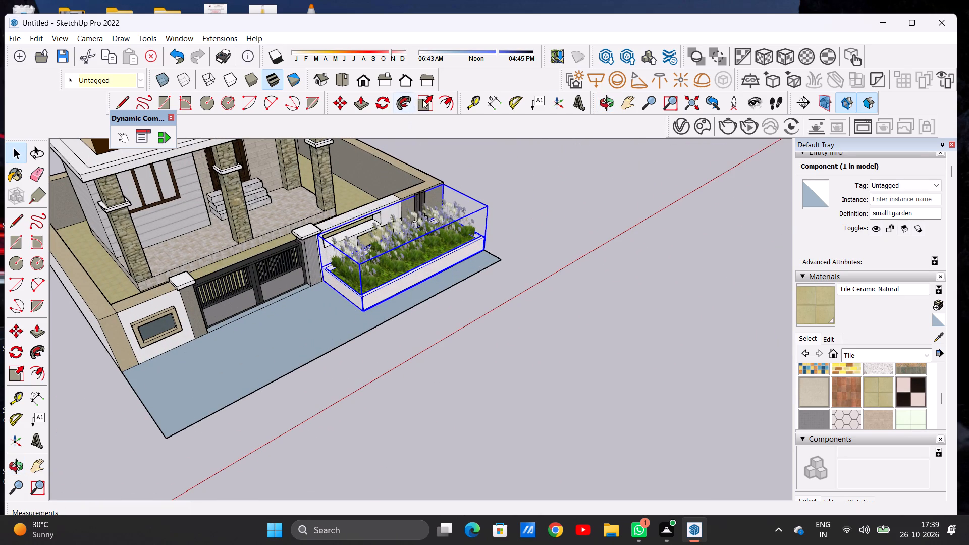
{"action": "left_click", "coordinate": [429, 99]}
{"action": "scroll", "coordinate": [411, 220], "scroll_direction": "up", "scroll_amount": 5}
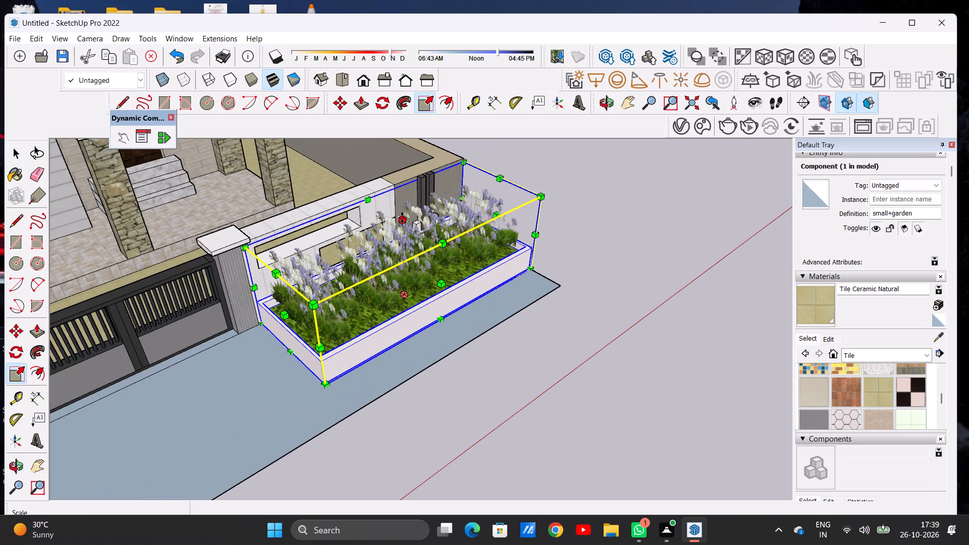
{"action": "left_click", "coordinate": [402, 217]}
{"action": "left_click", "coordinate": [403, 253]}
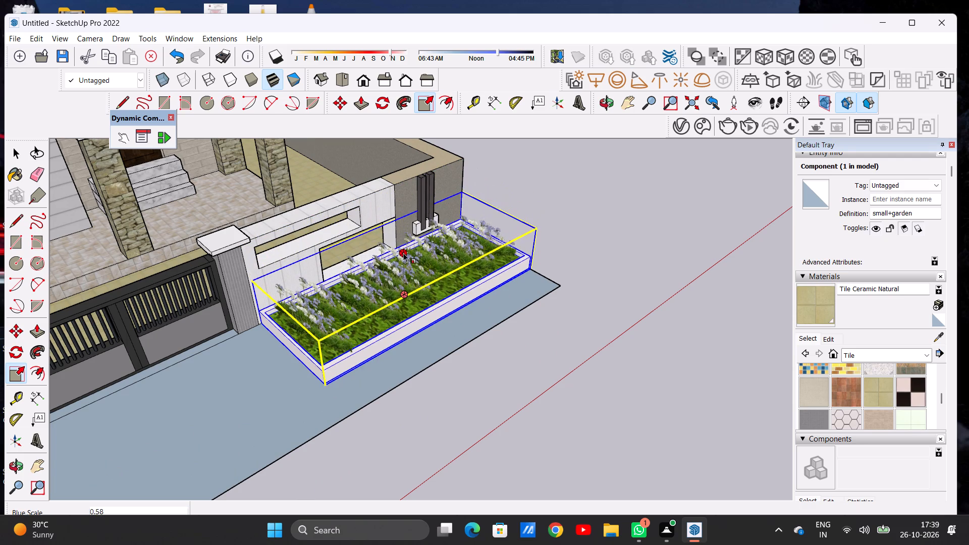
Reduce the planter's depth by scaling its front face towards the compound wall to about 0.50 along red.
{"action": "left_click", "coordinate": [438, 298]}
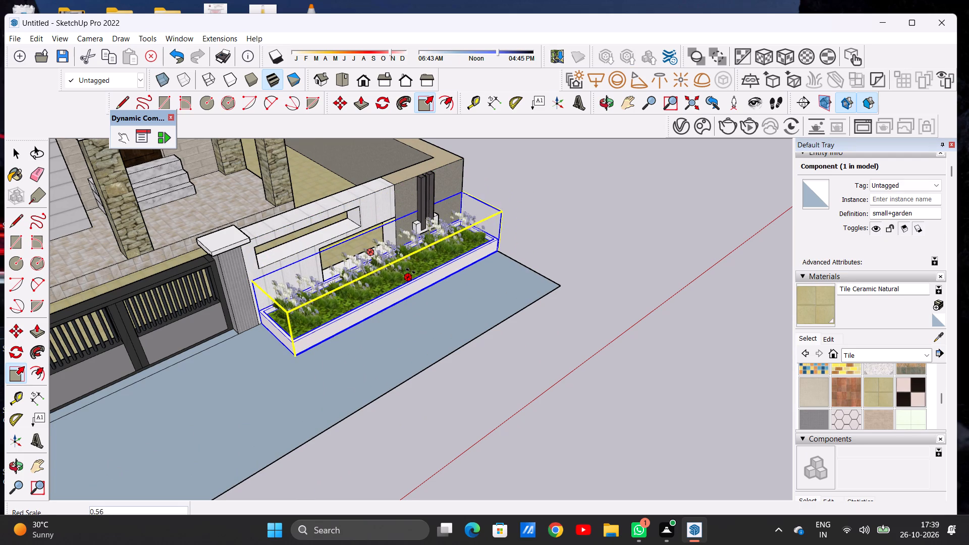
{"action": "left_click", "coordinate": [410, 269]}
Lower the planter further by scaling its top to about 0.67 along blue, and deselect it.
{"action": "left_click", "coordinate": [383, 239]}
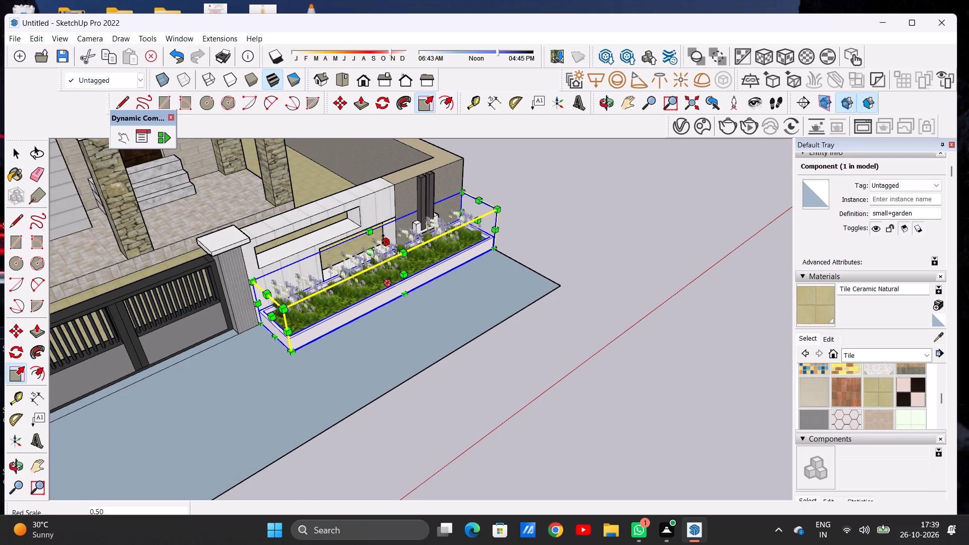
{"action": "left_click", "coordinate": [379, 257]}
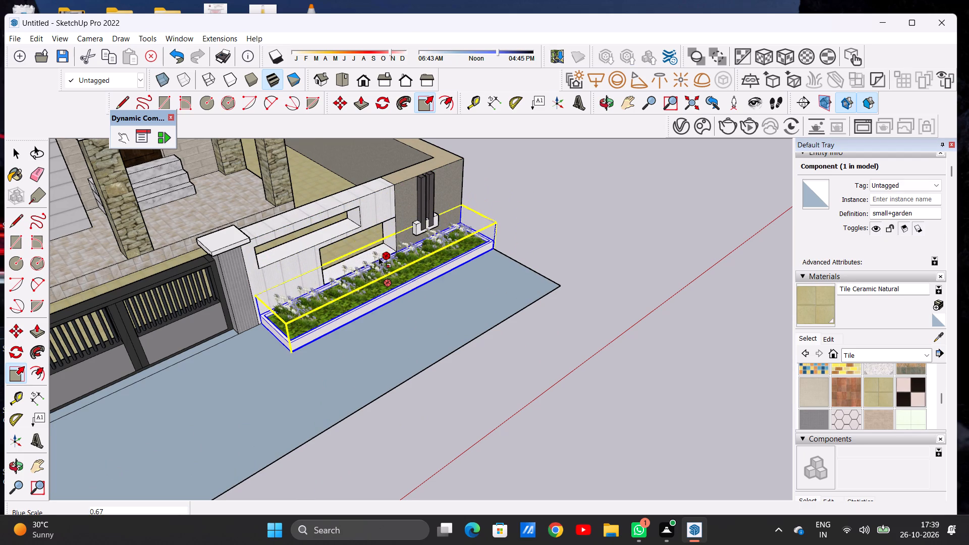
{"action": "key", "text": "space"}
{"action": "left_click", "coordinate": [539, 194]}
Examine the resized planter against the compound wall from the front and at its end beside the gate.
{"action": "scroll", "coordinate": [422, 223], "scroll_direction": "down", "scroll_amount": 4}
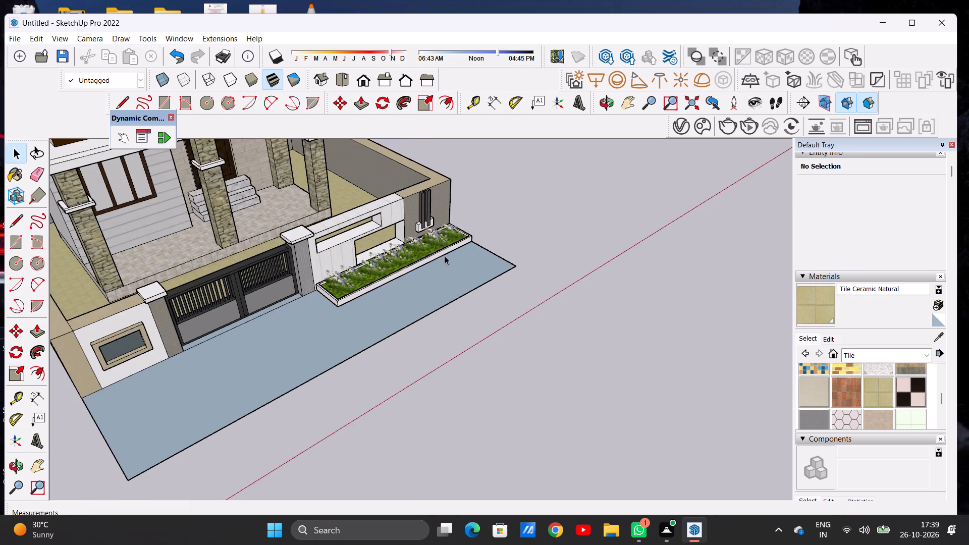
{"action": "middle_click_drag", "start_coordinate": [443, 256], "coordinate": [324, 192]}
{"action": "scroll", "coordinate": [390, 256], "scroll_direction": "down", "scroll_amount": 4}
{"action": "middle_click_drag", "start_coordinate": [417, 276], "coordinate": [391, 239]}
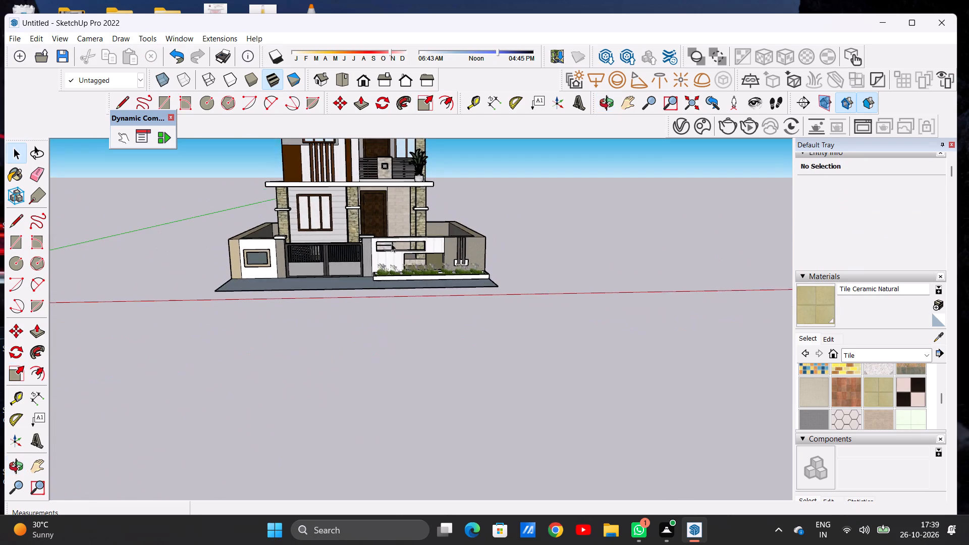
{"action": "scroll", "coordinate": [399, 258], "scroll_direction": "up", "scroll_amount": 5}
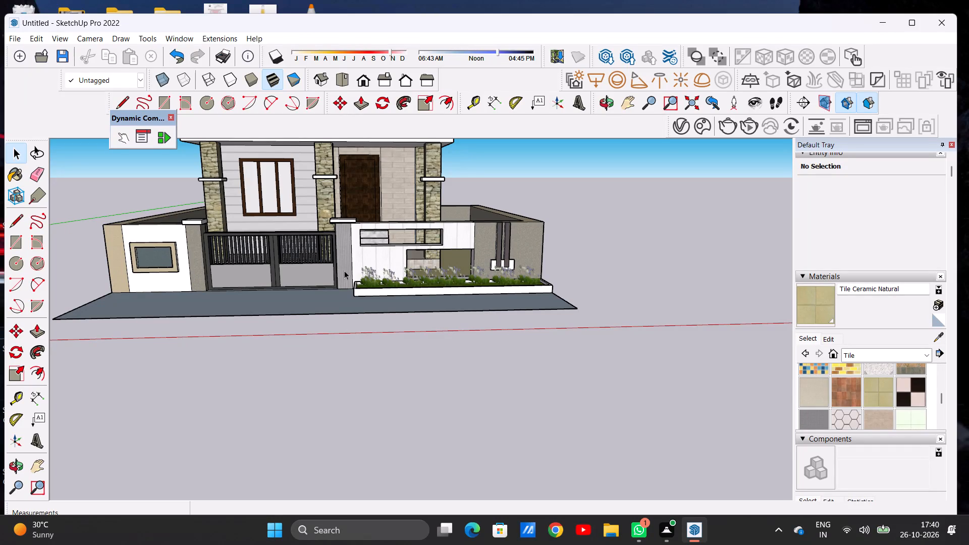
{"action": "scroll", "coordinate": [350, 271], "scroll_direction": "down", "scroll_amount": 3}
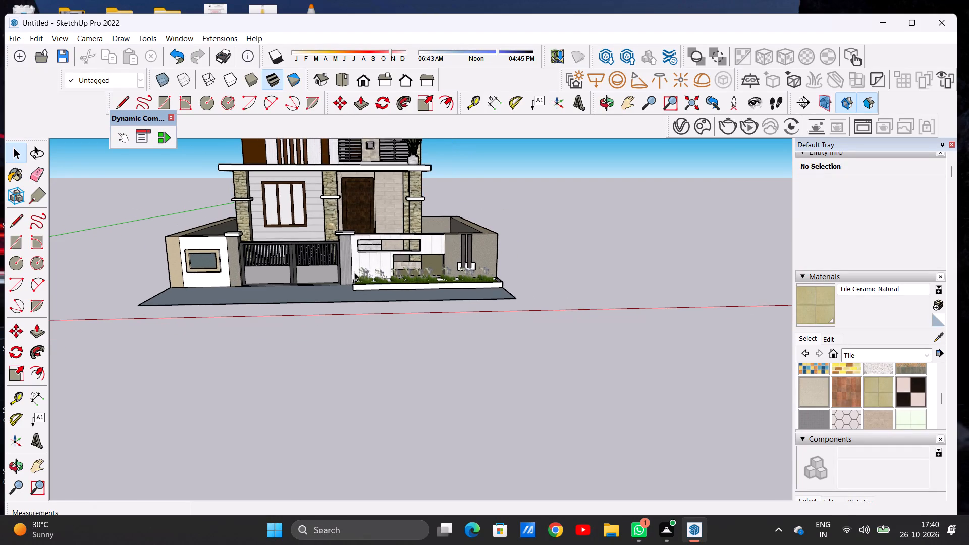
{"action": "scroll", "coordinate": [365, 277], "scroll_direction": "up", "scroll_amount": 5}
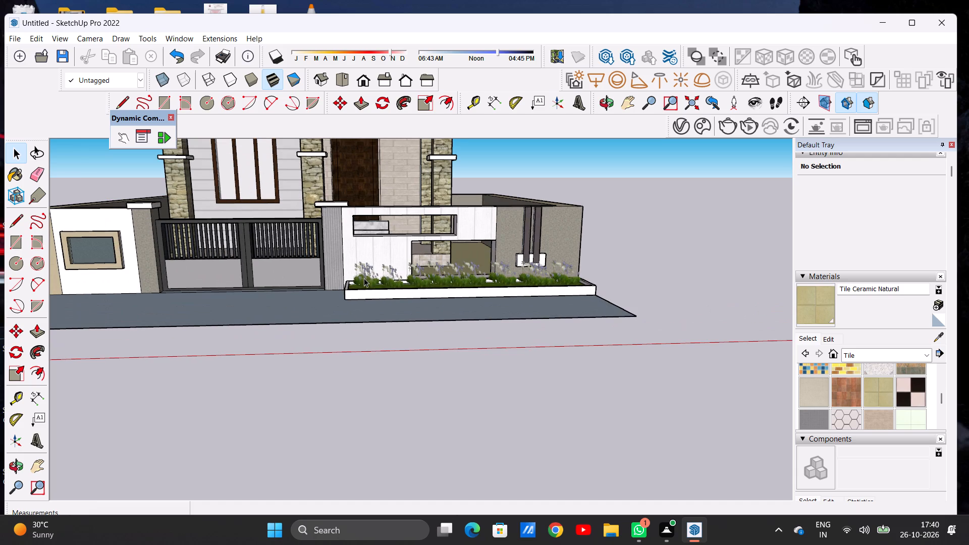
{"action": "middle_click_drag", "start_coordinate": [339, 298], "coordinate": [405, 302]}
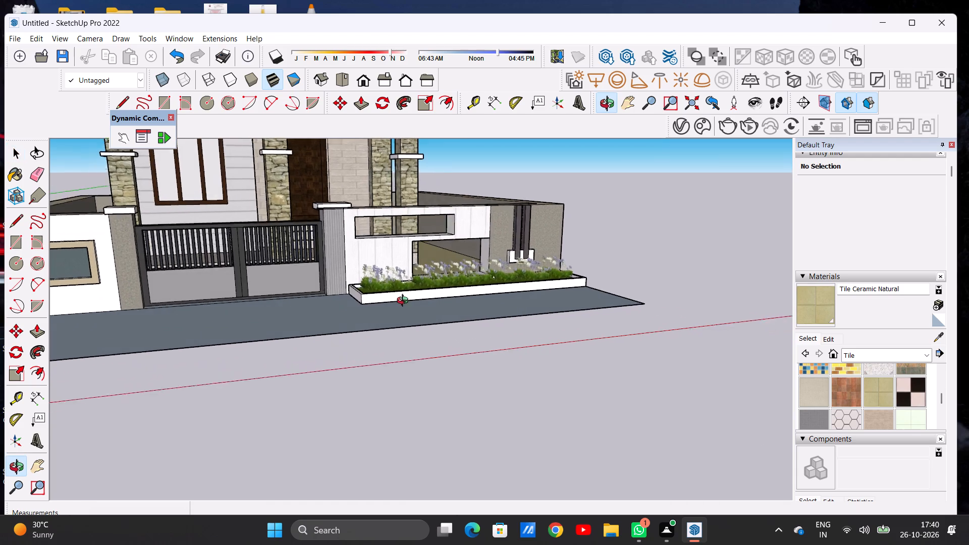
{"action": "middle_click_drag", "start_coordinate": [405, 302], "coordinate": [421, 306]}
{"action": "scroll", "coordinate": [370, 303], "scroll_direction": "up", "scroll_amount": 10}
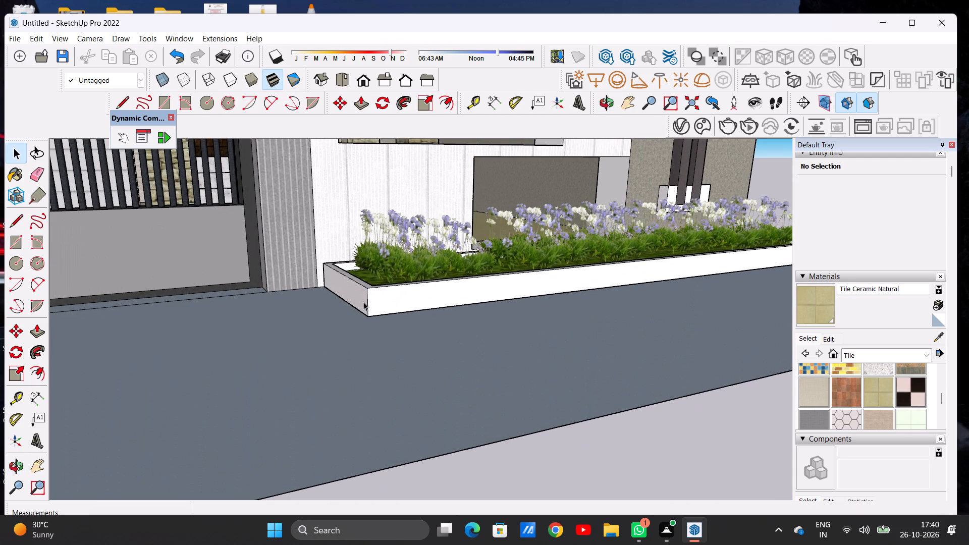
Lengthen the compound-wall planter slightly by scaling its gate-side end to about 1.01 along green, and deselect it.
{"action": "left_click", "coordinate": [363, 301]}
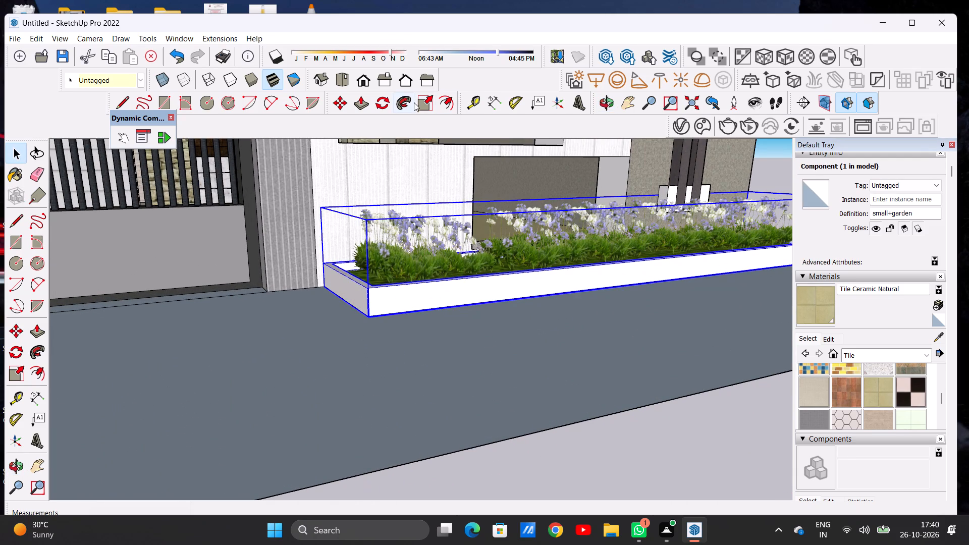
{"action": "left_click", "coordinate": [418, 101]}
{"action": "scroll", "coordinate": [347, 282], "scroll_direction": "up", "scroll_amount": 3}
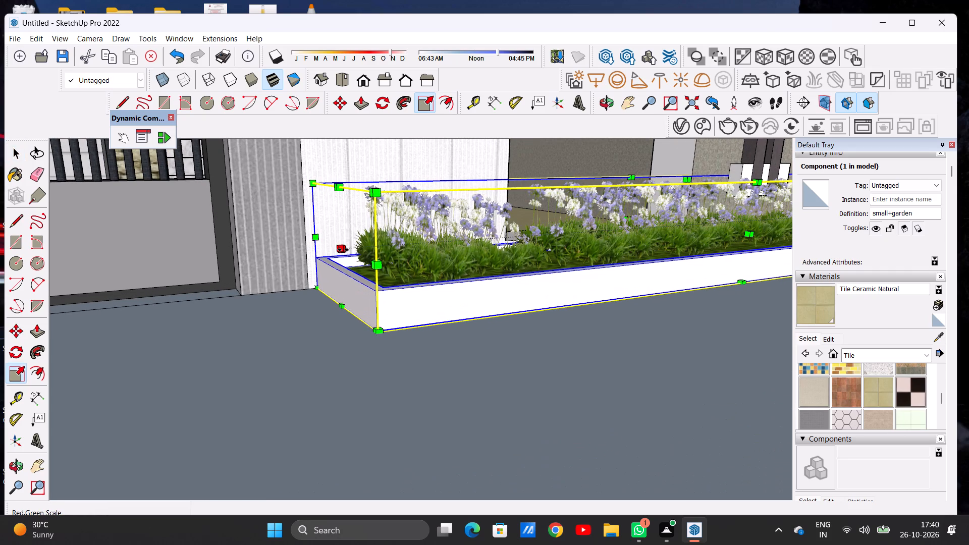
{"action": "left_click", "coordinate": [343, 250]}
{"action": "left_click", "coordinate": [330, 249]}
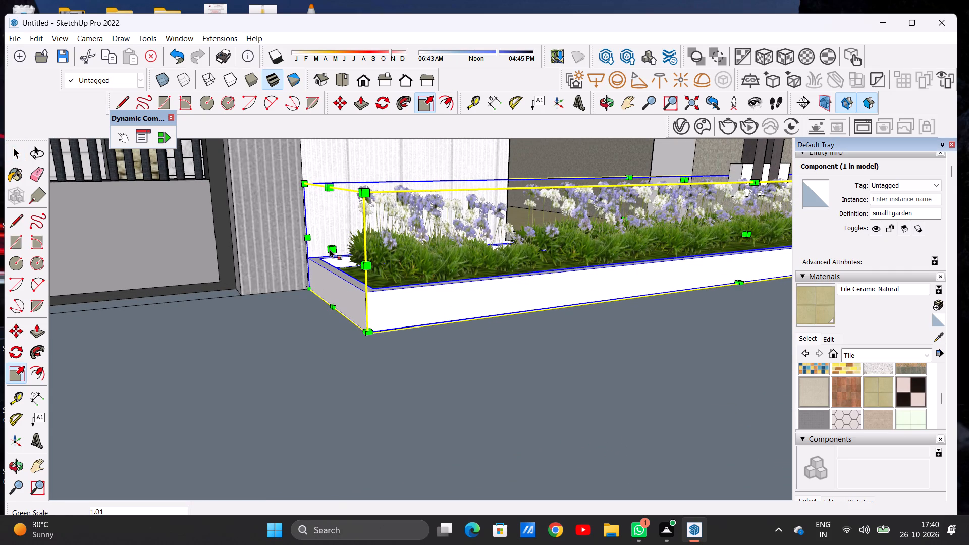
{"action": "key", "text": "space"}
{"action": "scroll", "coordinate": [359, 249], "scroll_direction": "down", "scroll_amount": 13}
{"action": "scroll", "coordinate": [397, 229], "scroll_direction": "down", "scroll_amount": 7}
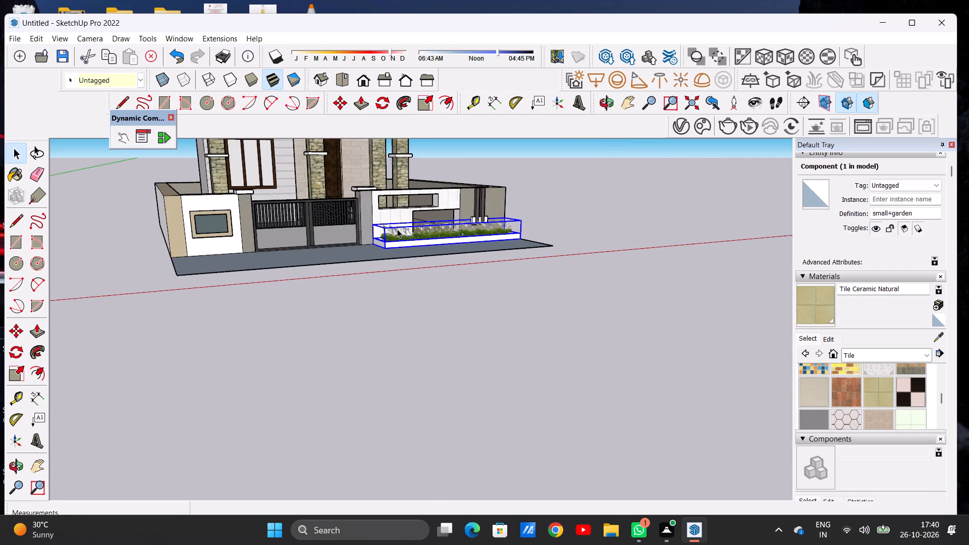
{"action": "left_click", "coordinate": [549, 189]}
Copy the planter from the compound wall onto the first-floor slab in front of the balcony, about 17' 8" away.
{"action": "scroll", "coordinate": [454, 267], "scroll_direction": "down", "scroll_amount": 9}
{"action": "middle_click_drag", "start_coordinate": [457, 240], "coordinate": [389, 272]}
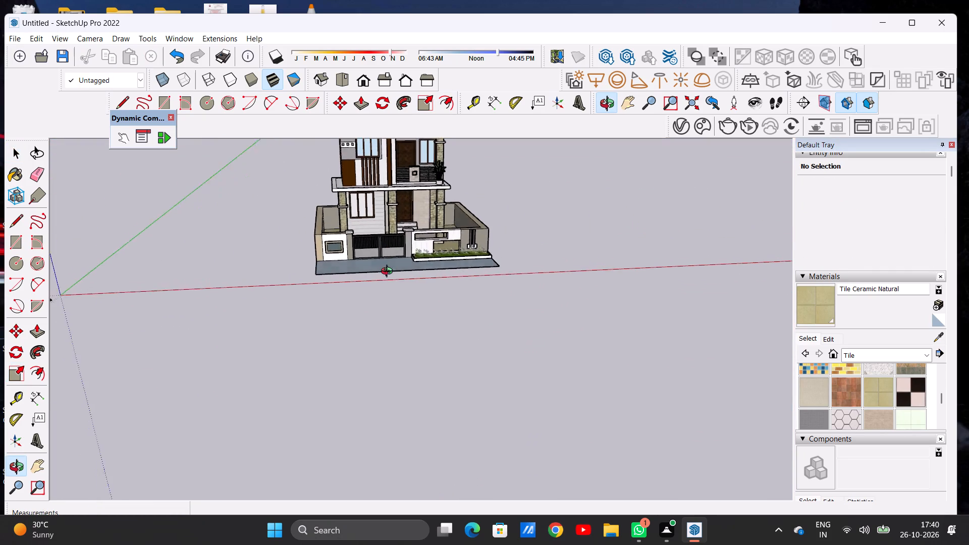
{"action": "middle_click_drag", "start_coordinate": [389, 272], "coordinate": [387, 282]}
{"action": "scroll", "coordinate": [387, 282], "scroll_direction": "down", "scroll_amount": 8}
{"action": "scroll", "coordinate": [406, 198], "scroll_direction": "up", "scroll_amount": 20}
{"action": "scroll", "coordinate": [417, 239], "scroll_direction": "down", "scroll_amount": 1}
{"action": "scroll", "coordinate": [417, 239], "scroll_direction": "up", "scroll_amount": 1}
{"action": "scroll", "coordinate": [431, 216], "scroll_direction": "down", "scroll_amount": 14}
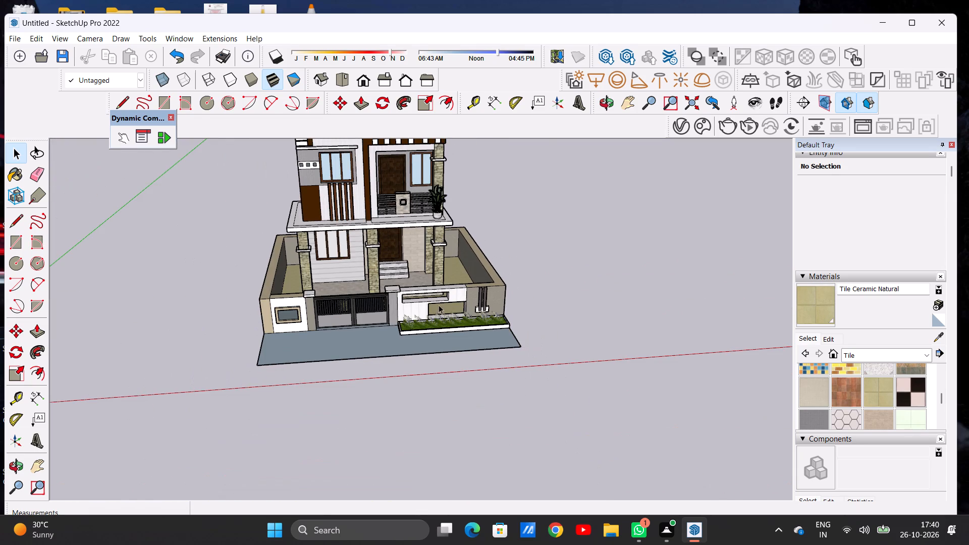
{"action": "scroll", "coordinate": [445, 346], "scroll_direction": "up", "scroll_amount": 7}
{"action": "scroll", "coordinate": [394, 291], "scroll_direction": "down", "scroll_amount": 7}
{"action": "scroll", "coordinate": [444, 292], "scroll_direction": "up", "scroll_amount": 7}
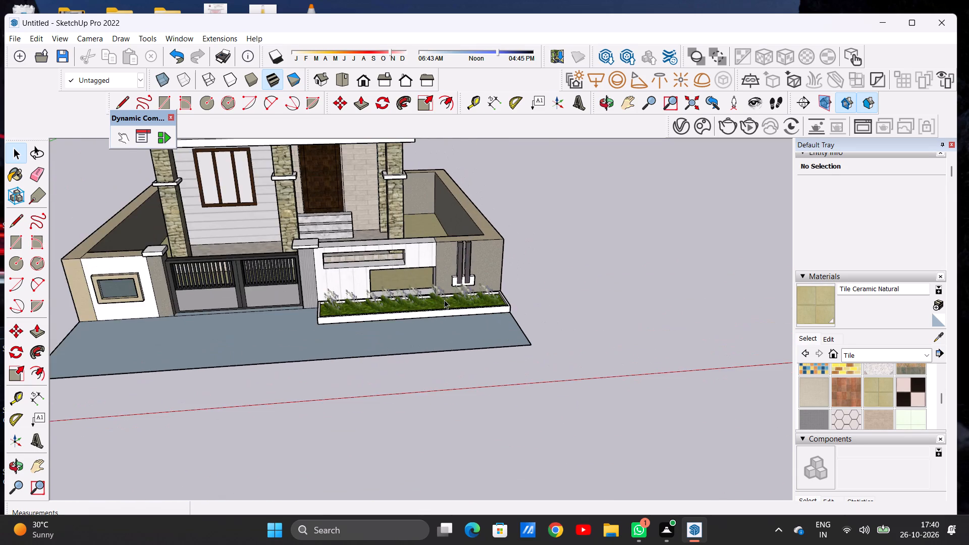
{"action": "scroll", "coordinate": [444, 300], "scroll_direction": "up", "scroll_amount": 7}
{"action": "left_click", "coordinate": [438, 323]}
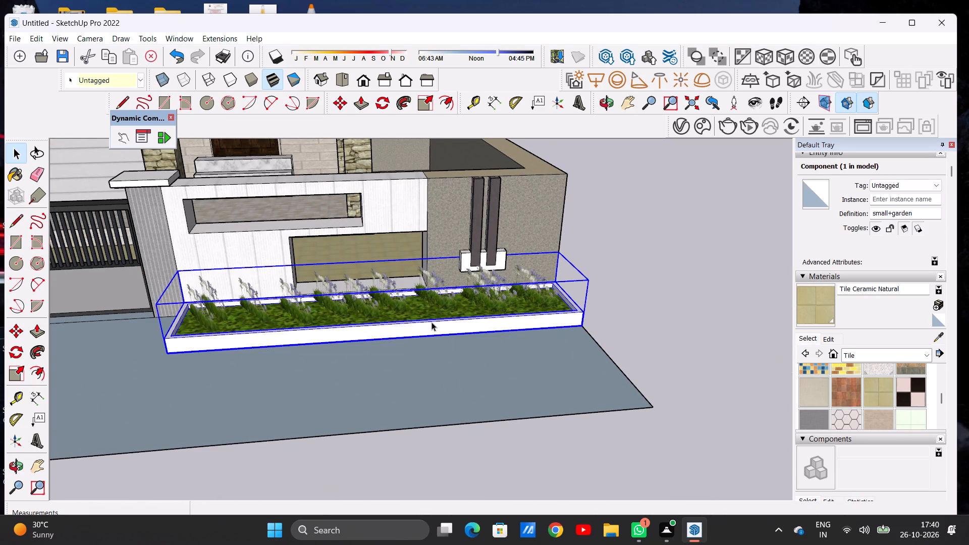
{"action": "key", "text": "m"}
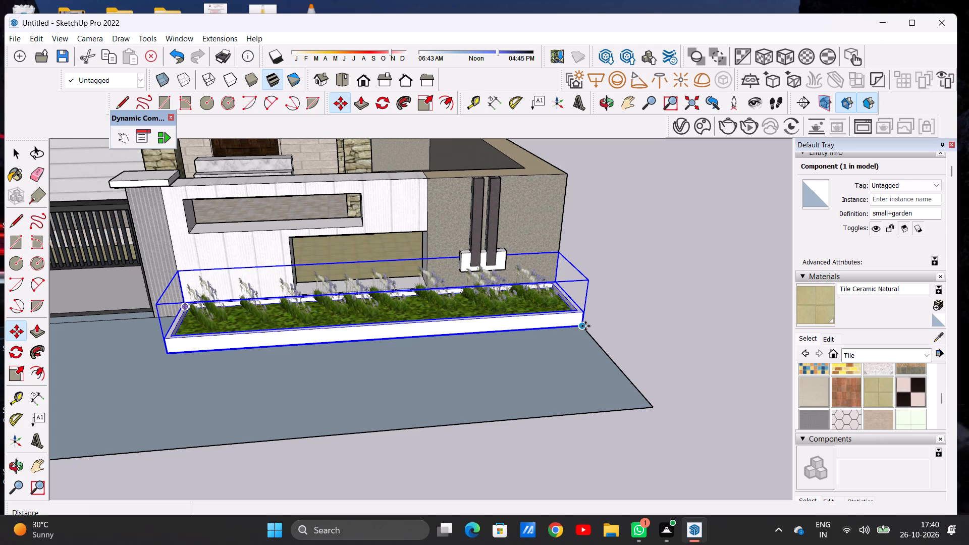
{"action": "left_click", "coordinate": [585, 326]}
{"action": "scroll", "coordinate": [534, 316], "scroll_direction": "down", "scroll_amount": 17}
{"action": "scroll", "coordinate": [534, 328], "scroll_direction": "up", "scroll_amount": 1}
{"action": "scroll", "coordinate": [534, 328], "scroll_direction": "down", "scroll_amount": 3}
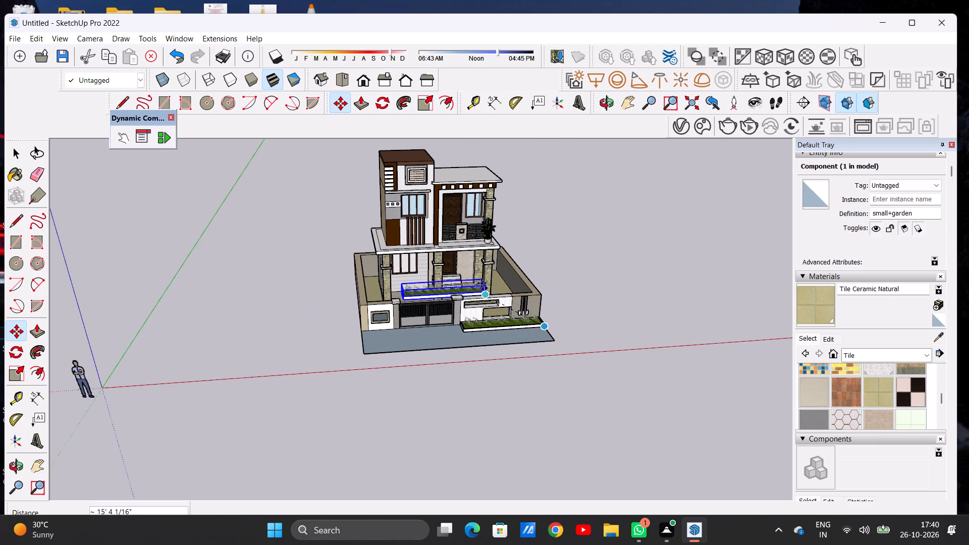
{"action": "scroll", "coordinate": [963, 468], "scroll_direction": "down", "scroll_amount": 1}
{"action": "scroll", "coordinate": [961, 467], "scroll_direction": "up", "scroll_amount": 4}
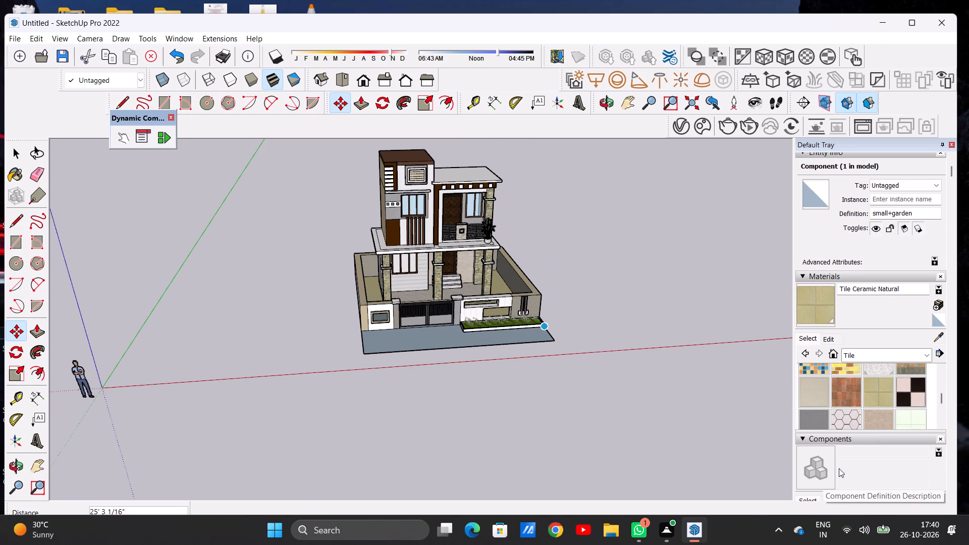
{"action": "scroll", "coordinate": [505, 264], "scroll_direction": "up", "scroll_amount": 7}
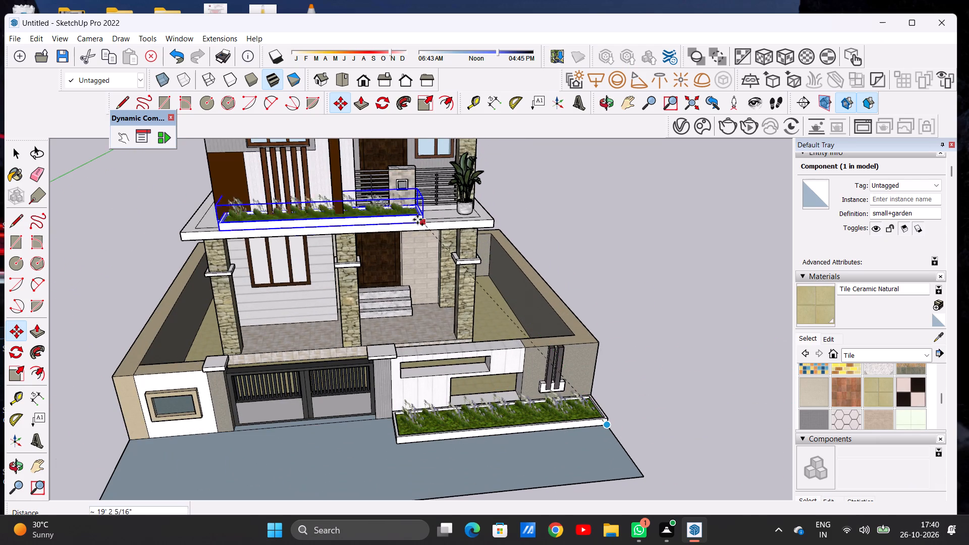
{"action": "left_click", "coordinate": [460, 223]}
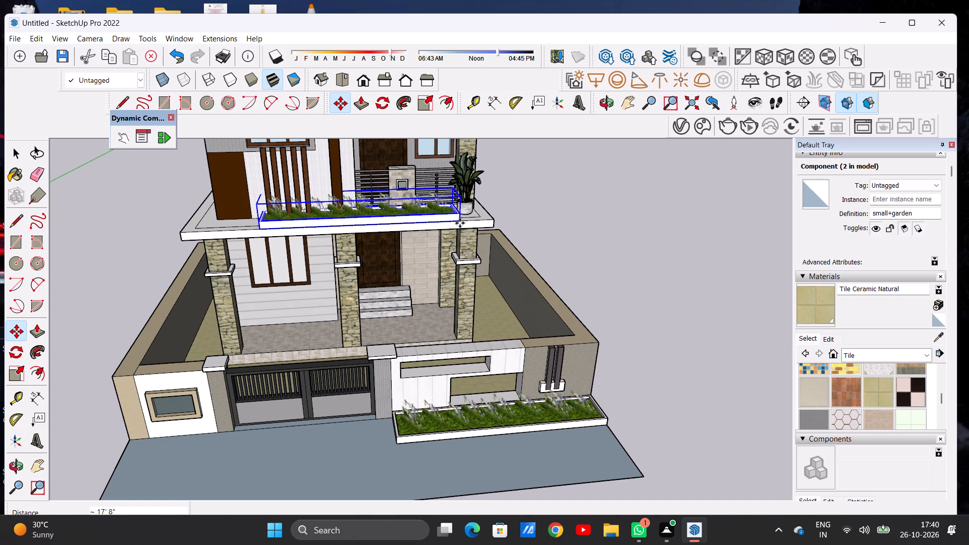
{"action": "key", "text": "space"}
Shorten the copied planter by scaling its end away from the potted plant to about 0.50 along green.
{"action": "scroll", "coordinate": [460, 235], "scroll_direction": "down", "scroll_amount": 4}
{"action": "middle_click_drag", "start_coordinate": [461, 217], "coordinate": [387, 273]}
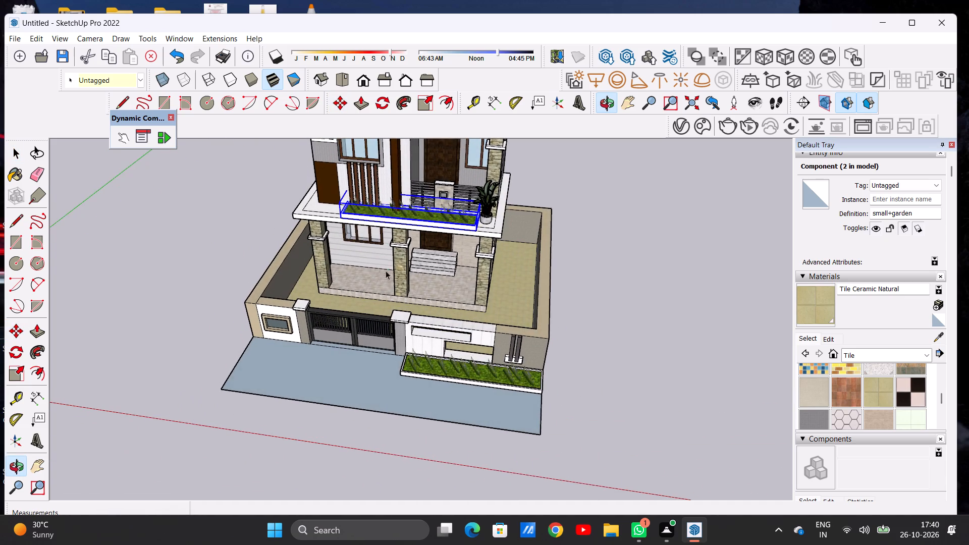
{"action": "scroll", "coordinate": [446, 205], "scroll_direction": "up", "scroll_amount": 2}
{"action": "scroll", "coordinate": [446, 205], "scroll_direction": "down", "scroll_amount": 1}
{"action": "scroll", "coordinate": [446, 205], "scroll_direction": "up", "scroll_amount": 3}
{"action": "scroll", "coordinate": [446, 205], "scroll_direction": "down", "scroll_amount": 1}
{"action": "left_click", "coordinate": [424, 98]}
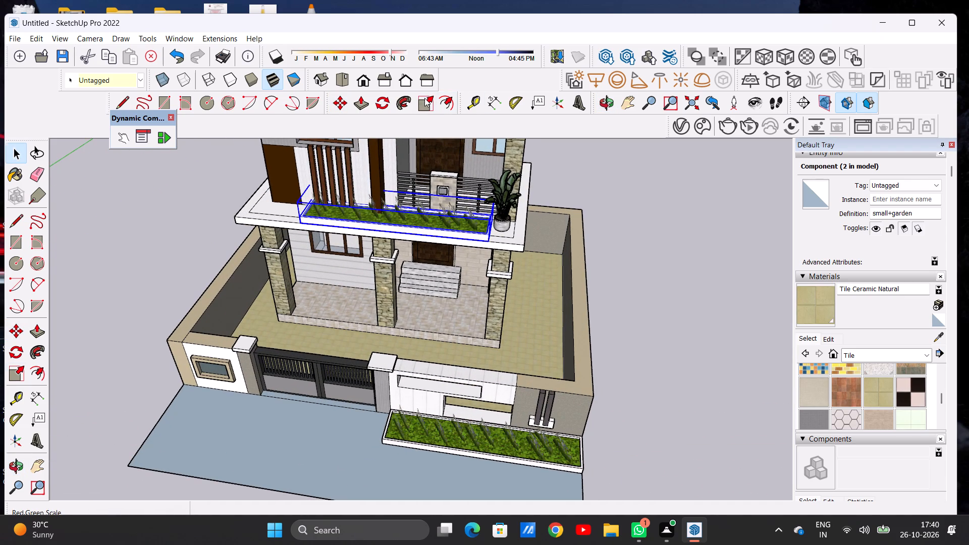
{"action": "scroll", "coordinate": [310, 199], "scroll_direction": "up", "scroll_amount": 6}
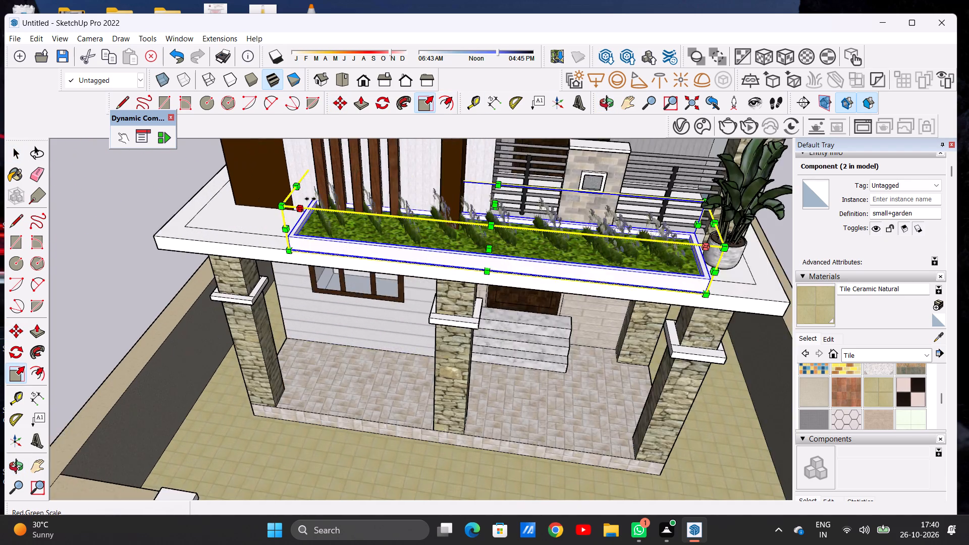
{"action": "scroll", "coordinate": [310, 199], "scroll_direction": "up", "scroll_amount": 5}
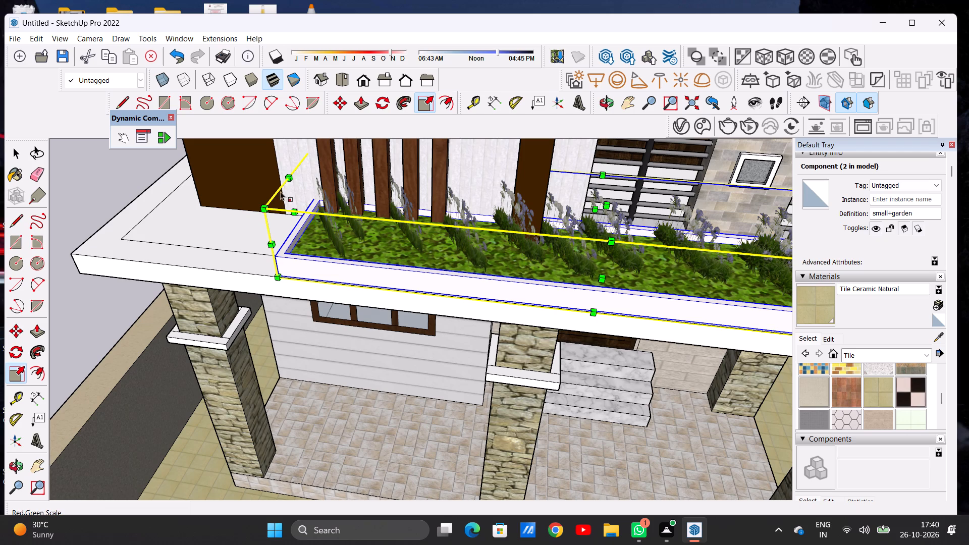
{"action": "left_click", "coordinate": [295, 216]}
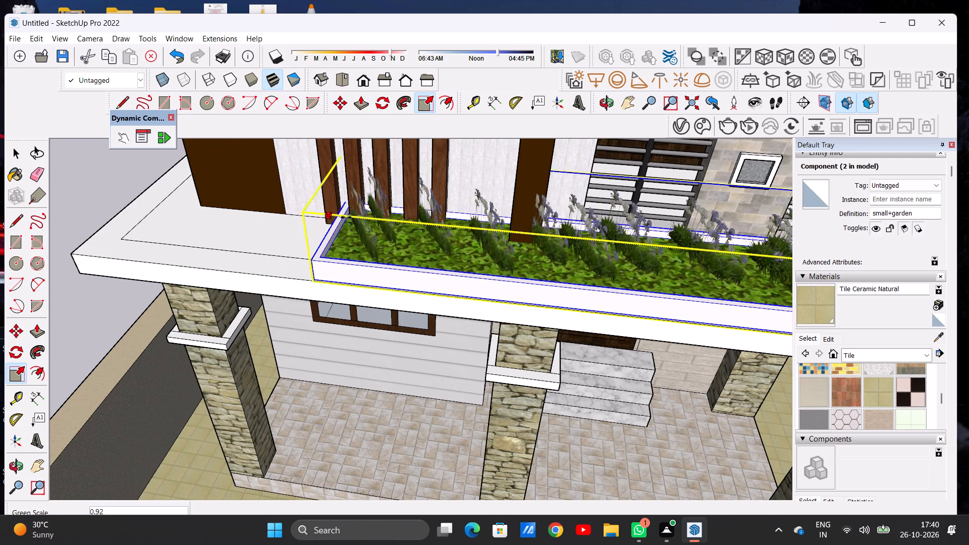
{"action": "scroll", "coordinate": [326, 217], "scroll_direction": "down", "scroll_amount": 11}
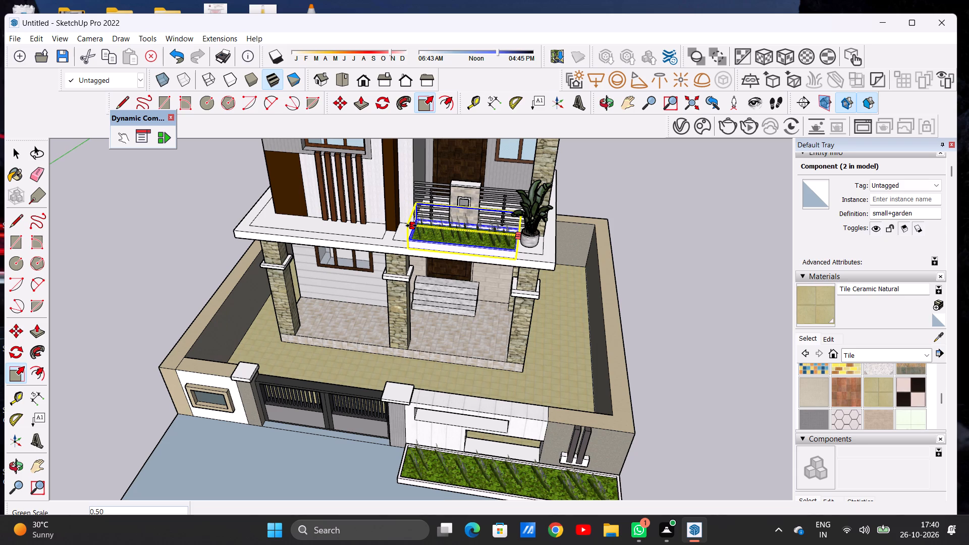
{"action": "left_click", "coordinate": [411, 226]}
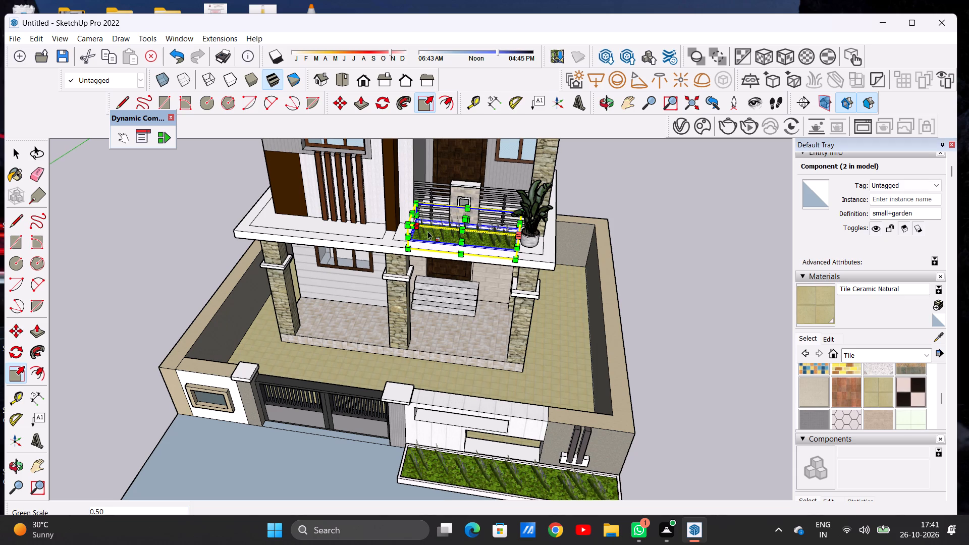
Reduce the balcony planter's depth by scaling its front face towards the railing to about 0.78 along red.
{"action": "left_click", "coordinate": [467, 244]}
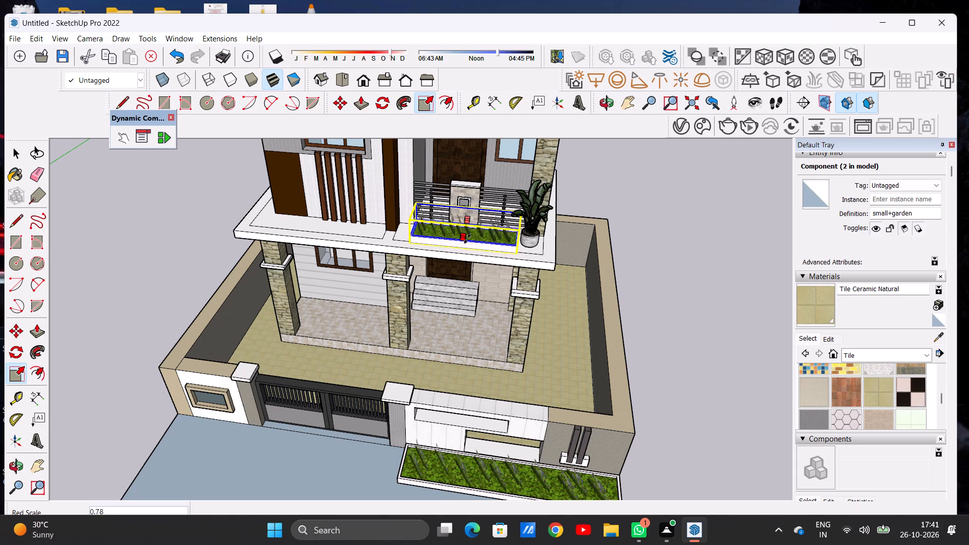
{"action": "left_click", "coordinate": [468, 236]}
Lower the balcony planter by scaling its top to about 0.50 along blue, and deselect it.
{"action": "scroll", "coordinate": [465, 208], "scroll_direction": "up", "scroll_amount": 5}
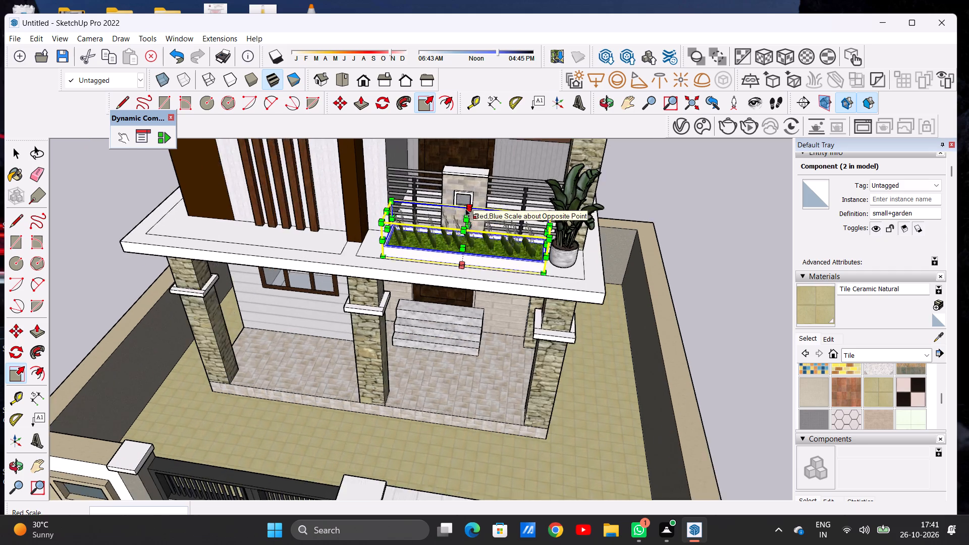
{"action": "scroll", "coordinate": [465, 208], "scroll_direction": "up", "scroll_amount": 4}
{"action": "left_click", "coordinate": [465, 222]}
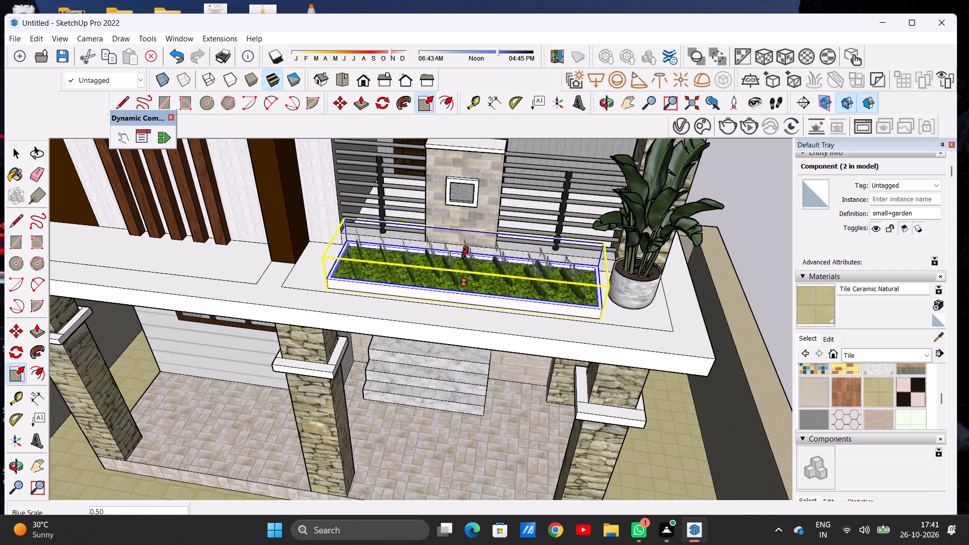
{"action": "left_click", "coordinate": [465, 253]}
{"action": "key", "text": "space"}
{"action": "scroll", "coordinate": [479, 247], "scroll_direction": "down", "scroll_amount": 7}
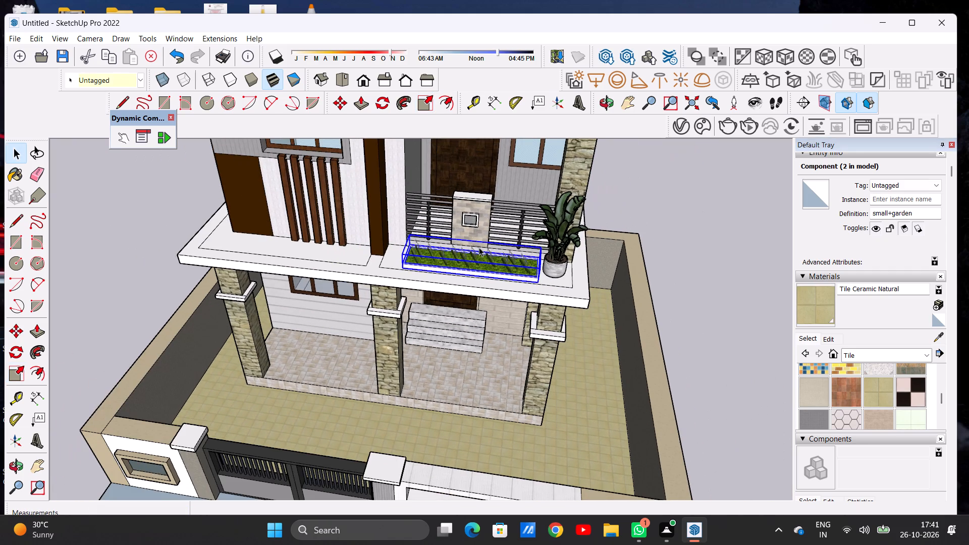
{"action": "left_click", "coordinate": [697, 198]}
Move the balcony planter about 3 3/8" along the slab towards the potted plant, and deselect it.
{"action": "scroll", "coordinate": [491, 273], "scroll_direction": "down", "scroll_amount": 5}
{"action": "middle_click_drag", "start_coordinate": [479, 291], "coordinate": [513, 225]}
{"action": "scroll", "coordinate": [485, 257], "scroll_direction": "up", "scroll_amount": 7}
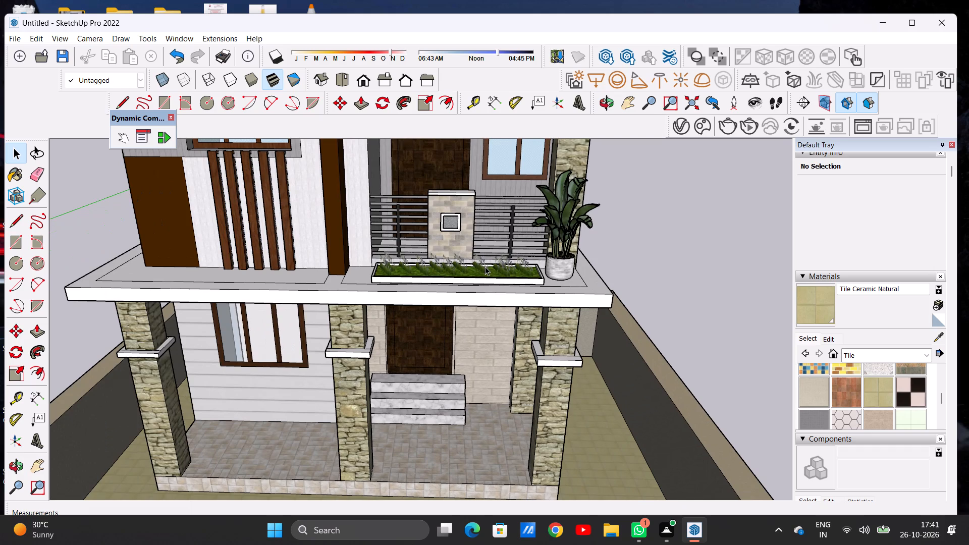
{"action": "scroll", "coordinate": [546, 275], "scroll_direction": "up", "scroll_amount": 3}
{"action": "left_click", "coordinate": [533, 286]}
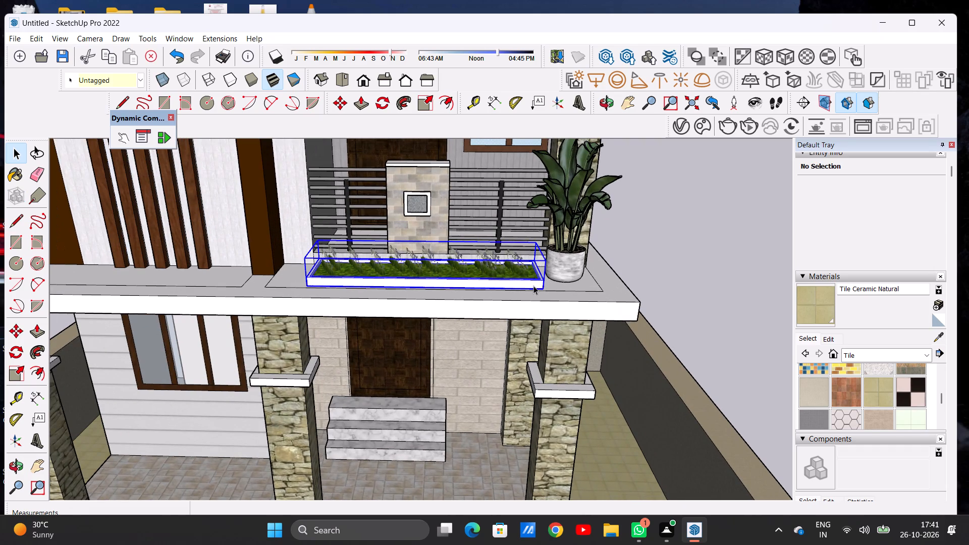
{"action": "key", "text": "m"}
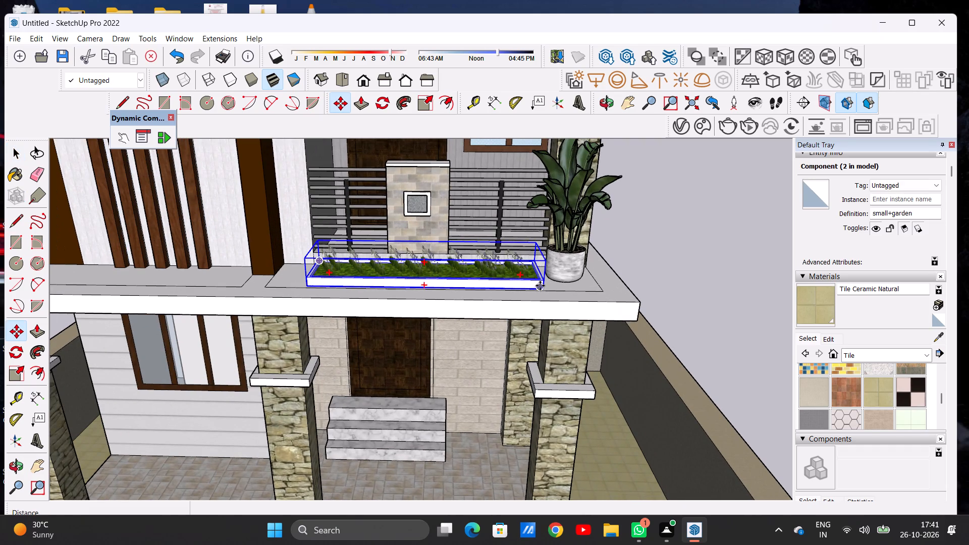
{"action": "left_click", "coordinate": [543, 288]}
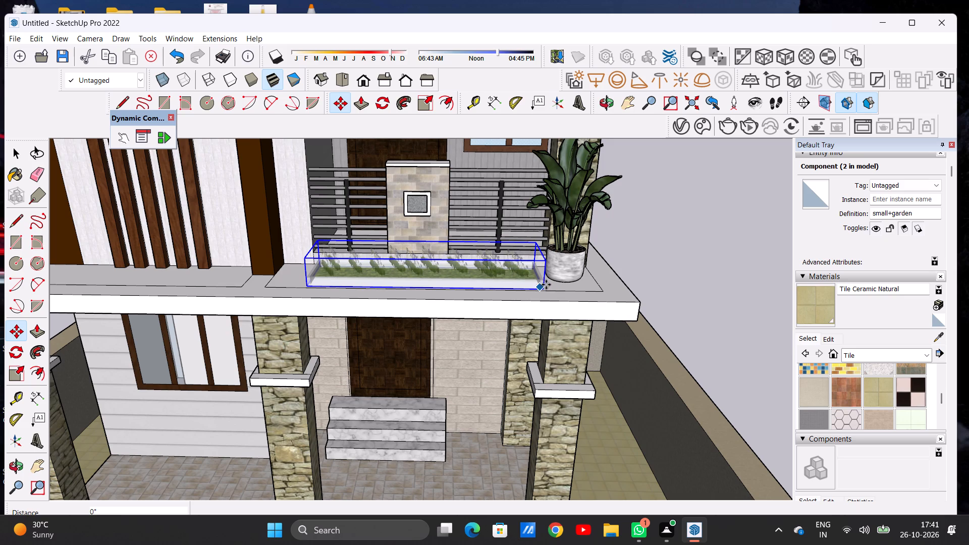
{"action": "left_click", "coordinate": [549, 285]}
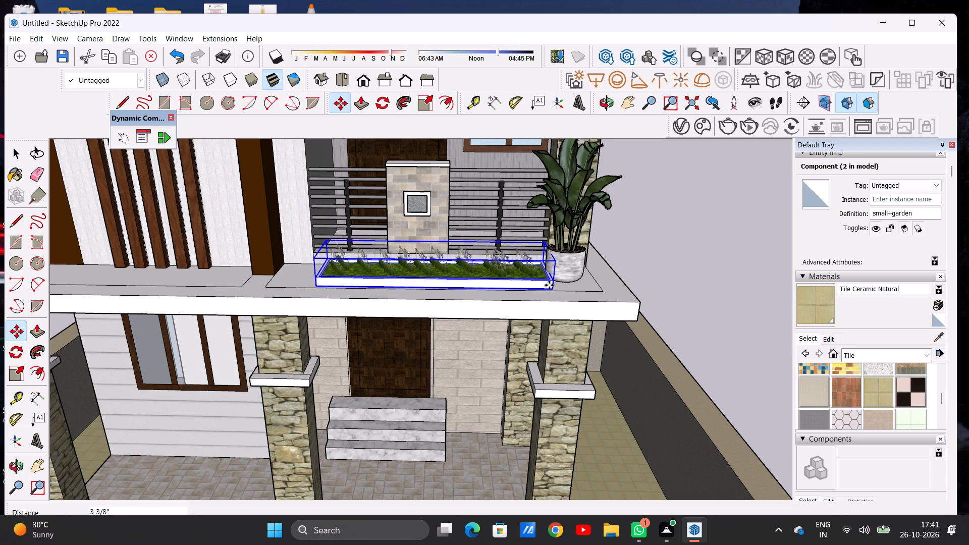
{"action": "key", "text": "space"}
{"action": "left_click", "coordinate": [639, 247]}
Examine the balcony planter's fit against the railing and potted plant from several angles, and the house front overall.
{"action": "middle_click_drag", "start_coordinate": [473, 255], "coordinate": [291, 293]}
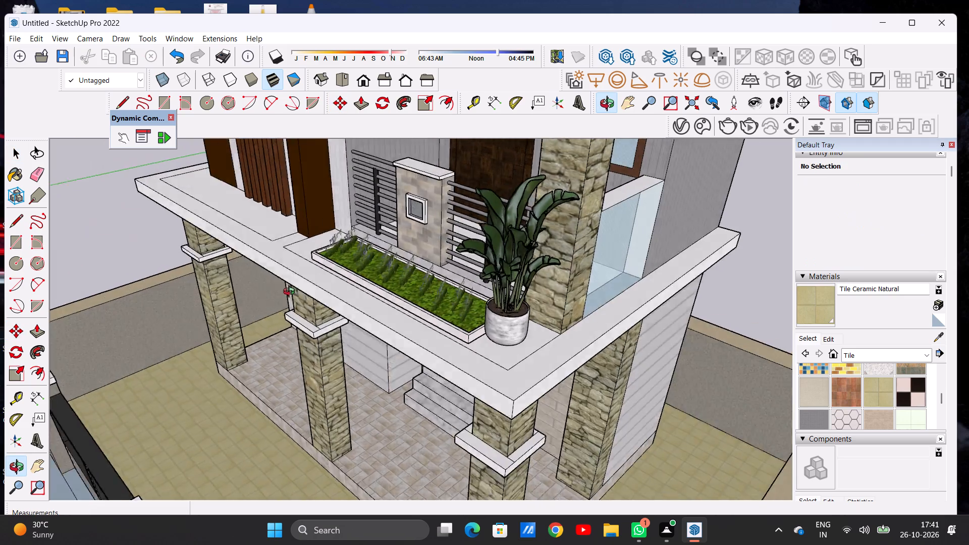
{"action": "middle_click_drag", "start_coordinate": [291, 293], "coordinate": [258, 299]}
{"action": "middle_click_drag", "start_coordinate": [259, 299], "coordinate": [264, 300]}
{"action": "middle_click_drag", "start_coordinate": [301, 300], "coordinate": [350, 300]}
{"action": "middle_click_drag", "start_coordinate": [384, 299], "coordinate": [622, 260]}
{"action": "scroll", "coordinate": [441, 256], "scroll_direction": "up", "scroll_amount": 6}
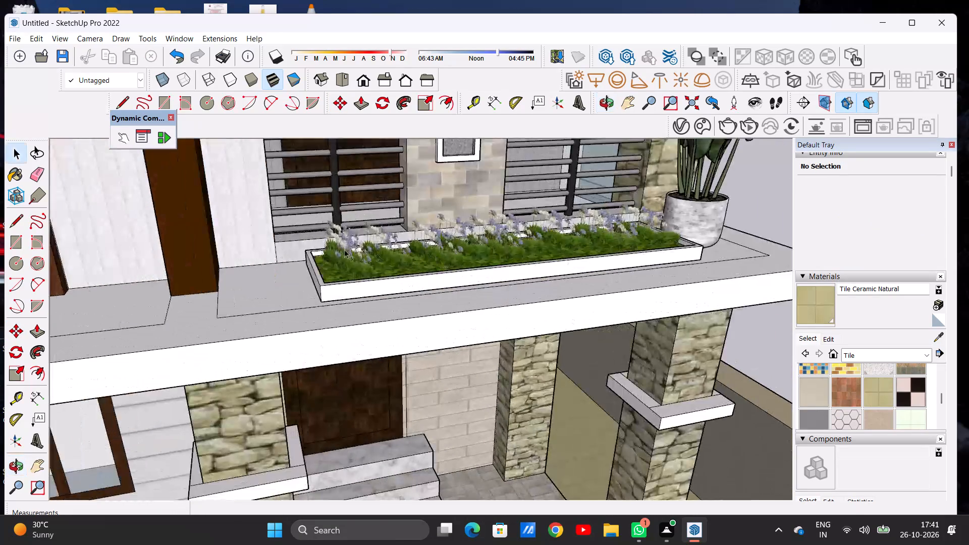
{"action": "middle_click_drag", "start_coordinate": [344, 249], "coordinate": [388, 322]}
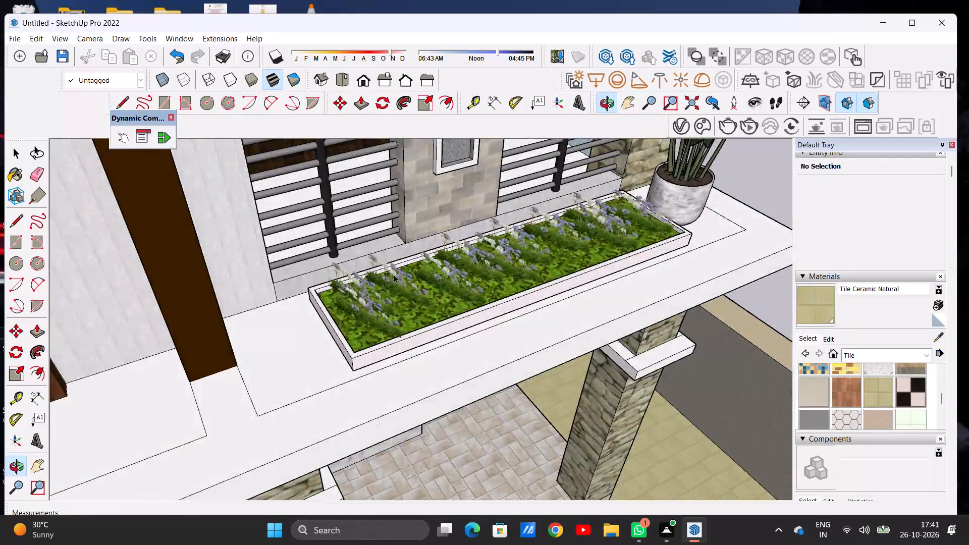
{"action": "scroll", "coordinate": [394, 275], "scroll_direction": "down", "scroll_amount": 11}
{"action": "middle_click_drag", "start_coordinate": [417, 285], "coordinate": [360, 253]}
{"action": "scroll", "coordinate": [360, 253], "scroll_direction": "up", "scroll_amount": 2}
{"action": "scroll", "coordinate": [359, 253], "scroll_direction": "down", "scroll_amount": 8}
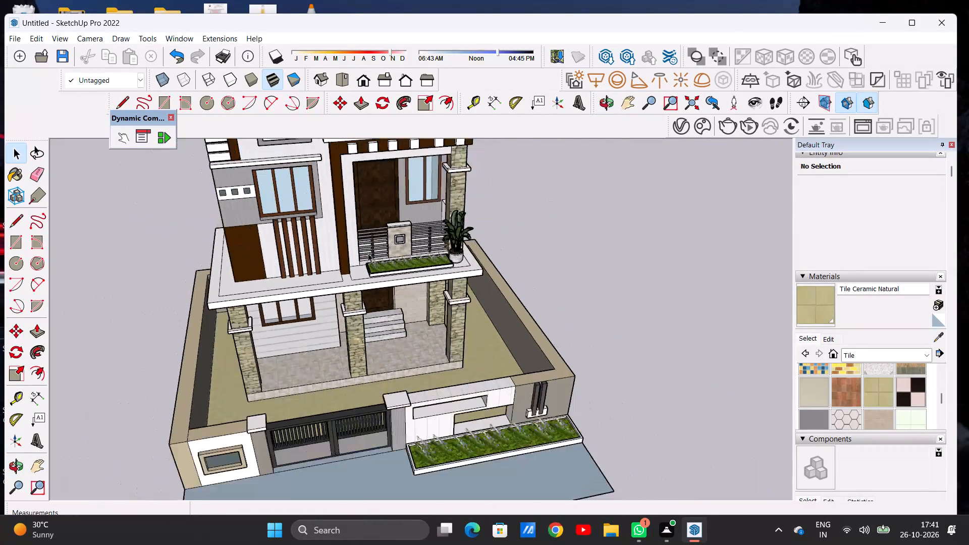
{"action": "scroll", "coordinate": [419, 254], "scroll_direction": "up", "scroll_amount": 4}
{"action": "scroll", "coordinate": [420, 274], "scroll_direction": "down", "scroll_amount": 3}
{"action": "middle_click_drag", "start_coordinate": [471, 268], "coordinate": [249, 264]}
{"action": "scroll", "coordinate": [475, 269], "scroll_direction": "up", "scroll_amount": 1}
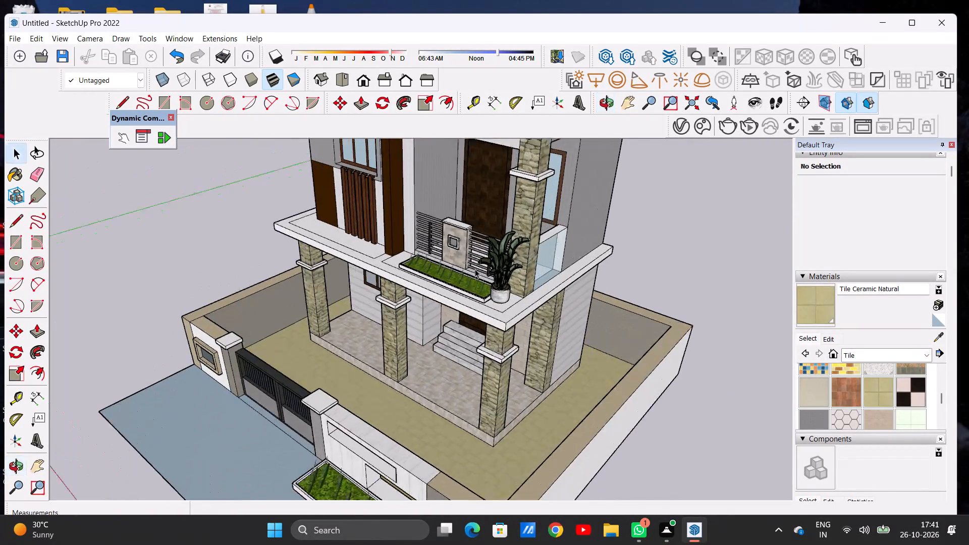
{"action": "scroll", "coordinate": [475, 269], "scroll_direction": "up", "scroll_amount": 2}
{"action": "scroll", "coordinate": [475, 269], "scroll_direction": "down", "scroll_amount": 1}
{"action": "scroll", "coordinate": [475, 269], "scroll_direction": "up", "scroll_amount": 8}
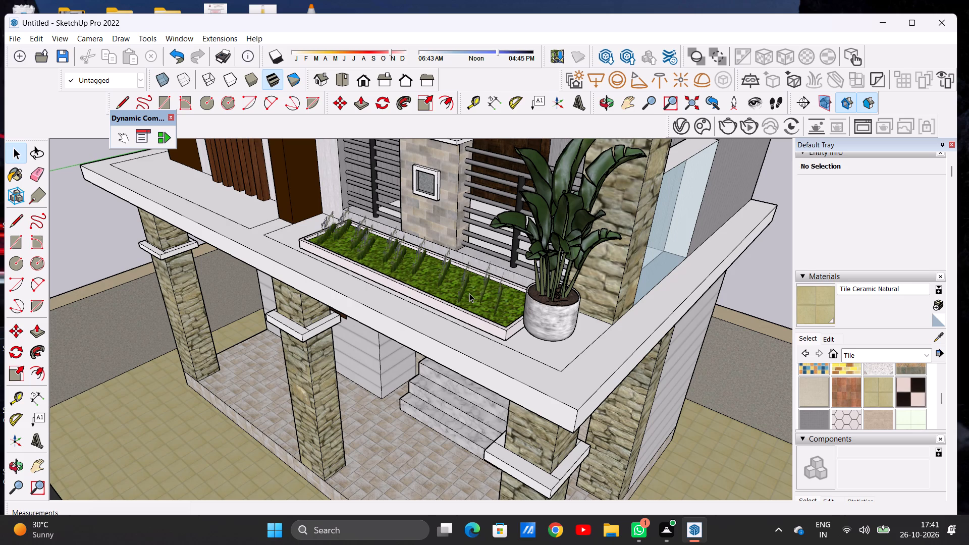
Examine the balcony planter and the front yard from both sides of the house.
{"action": "scroll", "coordinate": [472, 269], "scroll_direction": "down", "scroll_amount": 6}
{"action": "middle_click_drag", "start_coordinate": [503, 301], "coordinate": [500, 301]}
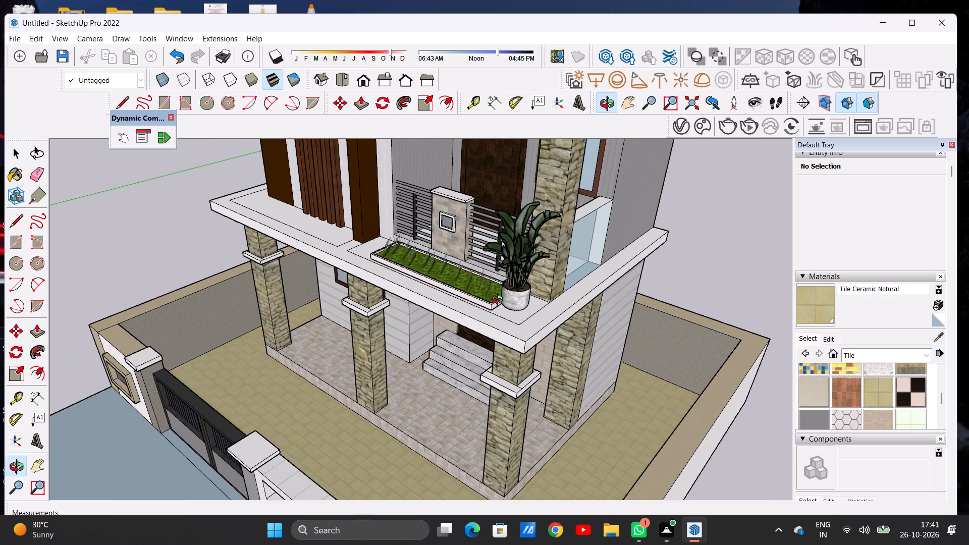
{"action": "middle_click_drag", "start_coordinate": [500, 301], "coordinate": [470, 335]}
{"action": "scroll", "coordinate": [457, 311], "scroll_direction": "up", "scroll_amount": 2}
{"action": "scroll", "coordinate": [457, 311], "scroll_direction": "down", "scroll_amount": 1}
{"action": "scroll", "coordinate": [457, 311], "scroll_direction": "up", "scroll_amount": 3}
{"action": "scroll", "coordinate": [438, 233], "scroll_direction": "down", "scroll_amount": 6}
{"action": "middle_click_drag", "start_coordinate": [389, 248], "coordinate": [408, 250]}
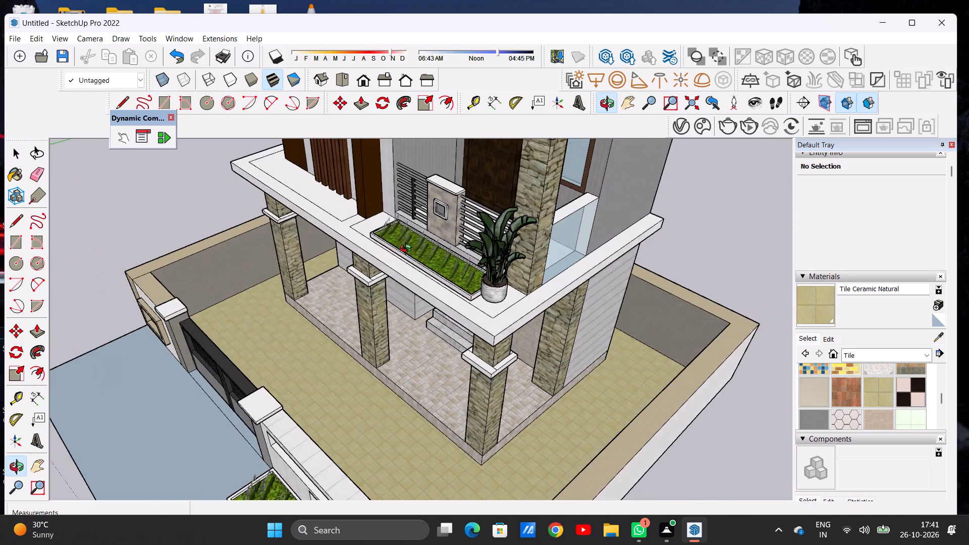
{"action": "middle_click_drag", "start_coordinate": [408, 250], "coordinate": [568, 247]}
{"action": "middle_click_drag", "start_coordinate": [366, 245], "coordinate": [542, 255]}
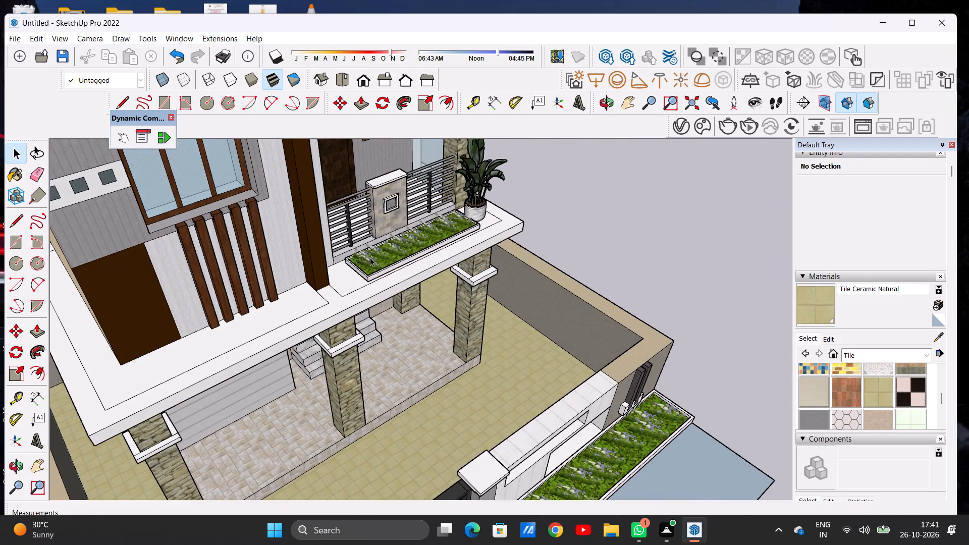
Move the balcony planter about 2 7/8" towards the railing, and deselect it.
{"action": "scroll", "coordinate": [370, 257], "scroll_direction": "up", "scroll_amount": 13}
{"action": "scroll", "coordinate": [335, 273], "scroll_direction": "down", "scroll_amount": 1}
{"action": "middle_click_drag", "start_coordinate": [353, 271], "coordinate": [422, 265]}
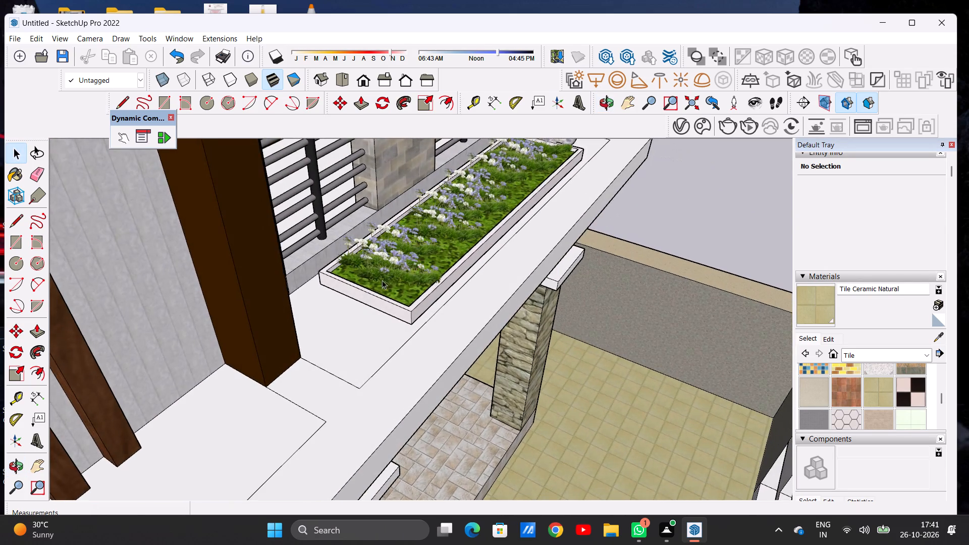
{"action": "scroll", "coordinate": [365, 288], "scroll_direction": "up", "scroll_amount": 5}
{"action": "scroll", "coordinate": [365, 288], "scroll_direction": "down", "scroll_amount": 1}
{"action": "left_click", "coordinate": [361, 302]}
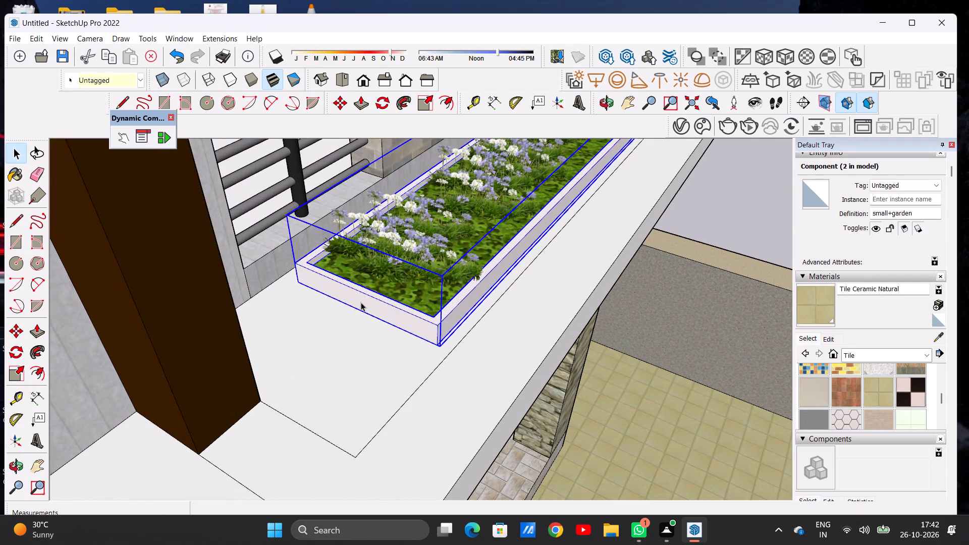
{"action": "key", "text": "m"}
{"action": "left_click", "coordinate": [298, 288]}
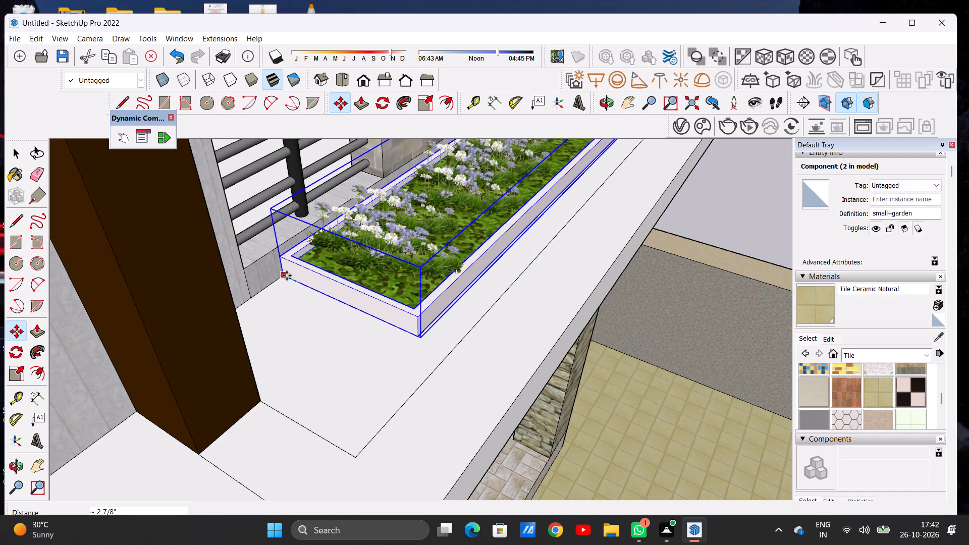
{"action": "left_click", "coordinate": [288, 276]}
{"action": "key", "text": "space"}
{"action": "scroll", "coordinate": [302, 290], "scroll_direction": "down", "scroll_amount": 12}
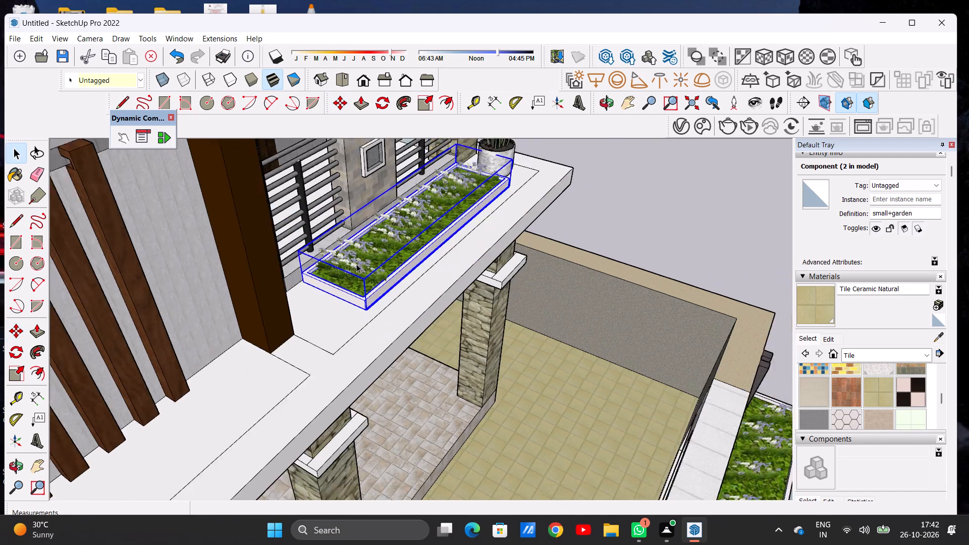
{"action": "scroll", "coordinate": [356, 264], "scroll_direction": "down", "scroll_amount": 4}
{"action": "left_click", "coordinate": [539, 196]}
Examine the whole house front, starting from the standard Front view and including an elevated angle.
{"action": "middle_click_drag", "start_coordinate": [523, 229], "coordinate": [583, 384]}
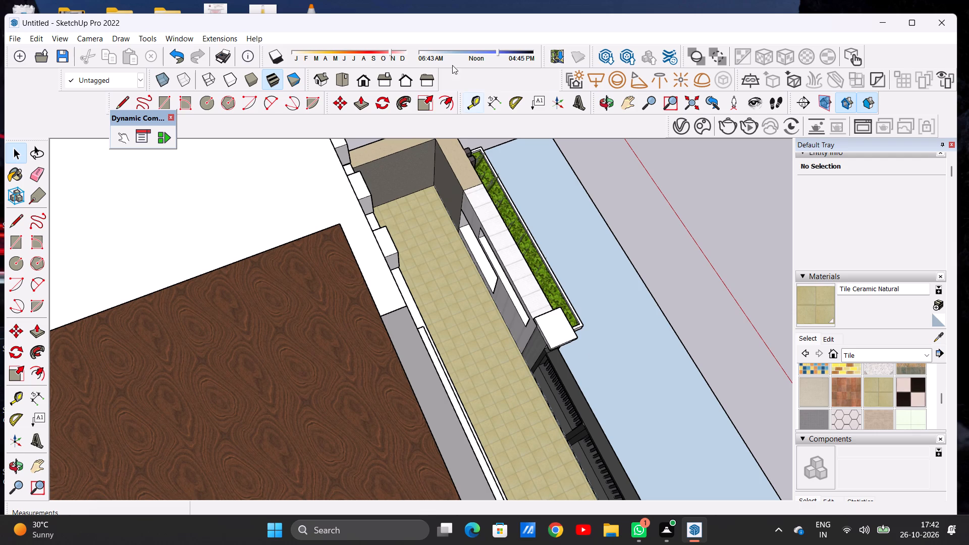
{"action": "left_click", "coordinate": [360, 79]}
{"action": "scroll", "coordinate": [382, 174], "scroll_direction": "down", "scroll_amount": 20}
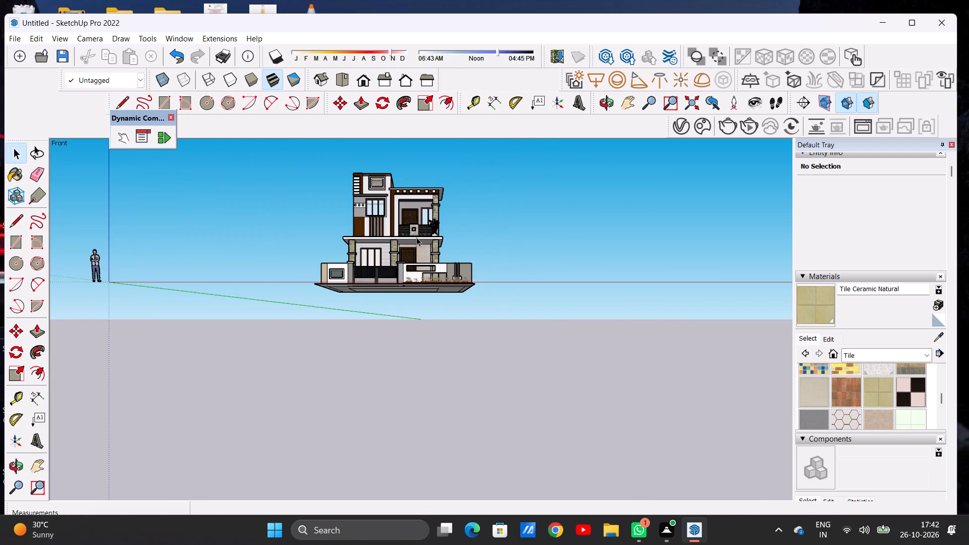
{"action": "scroll", "coordinate": [415, 209], "scroll_direction": "up", "scroll_amount": 7}
{"action": "middle_click_drag", "start_coordinate": [417, 209], "coordinate": [407, 341]}
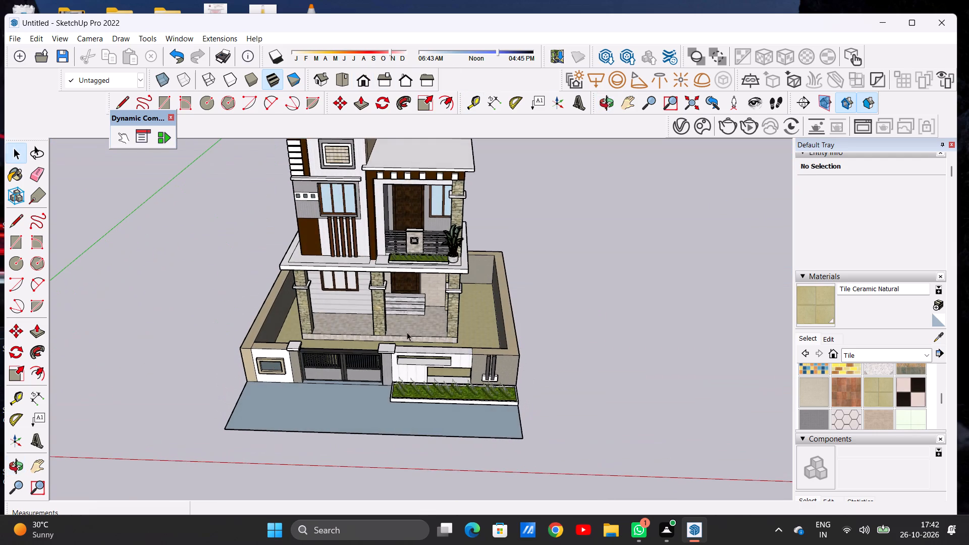
{"action": "scroll", "coordinate": [406, 256], "scroll_direction": "up", "scroll_amount": 7}
{"action": "scroll", "coordinate": [410, 256], "scroll_direction": "down", "scroll_amount": 4}
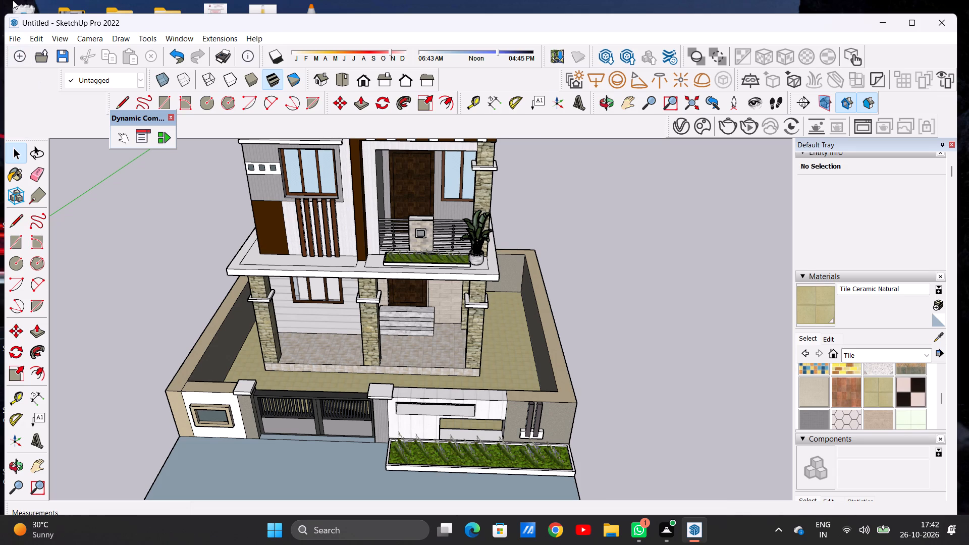
{"action": "scroll", "coordinate": [256, 239], "scroll_direction": "down", "scroll_amount": 13}
{"action": "scroll", "coordinate": [290, 229], "scroll_direction": "up", "scroll_amount": 1}
{"action": "scroll", "coordinate": [295, 229], "scroll_direction": "down", "scroll_amount": 2}
{"action": "scroll", "coordinate": [256, 199], "scroll_direction": "up", "scroll_amount": 7}
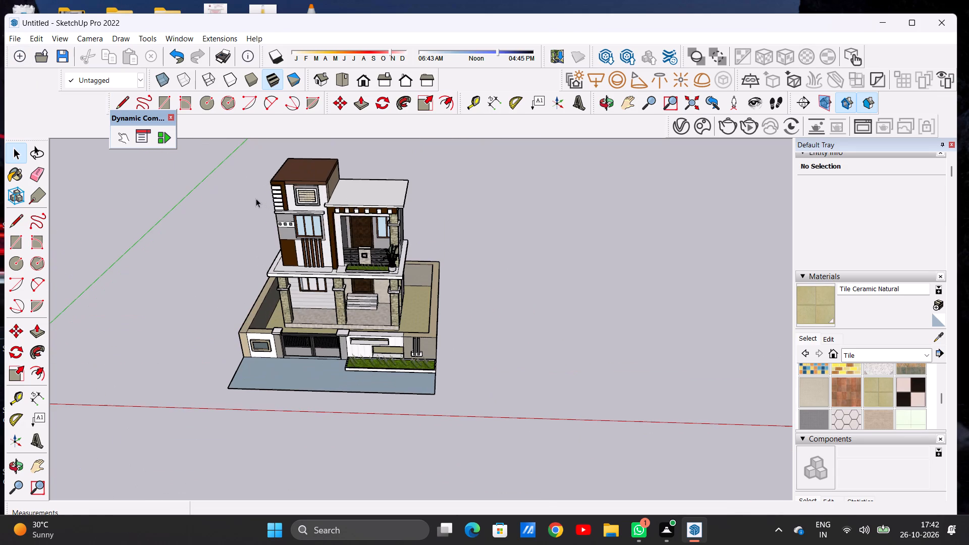
{"action": "scroll", "coordinate": [404, 243], "scroll_direction": "down", "scroll_amount": 3}
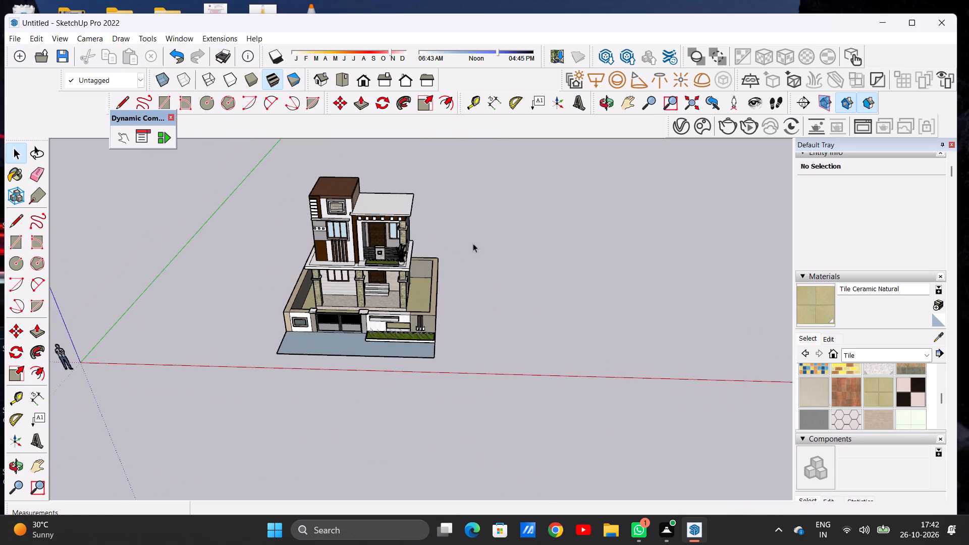
{"action": "scroll", "coordinate": [390, 252], "scroll_direction": "up", "scroll_amount": 5}
{"action": "scroll", "coordinate": [334, 266], "scroll_direction": "up", "scroll_amount": 5}
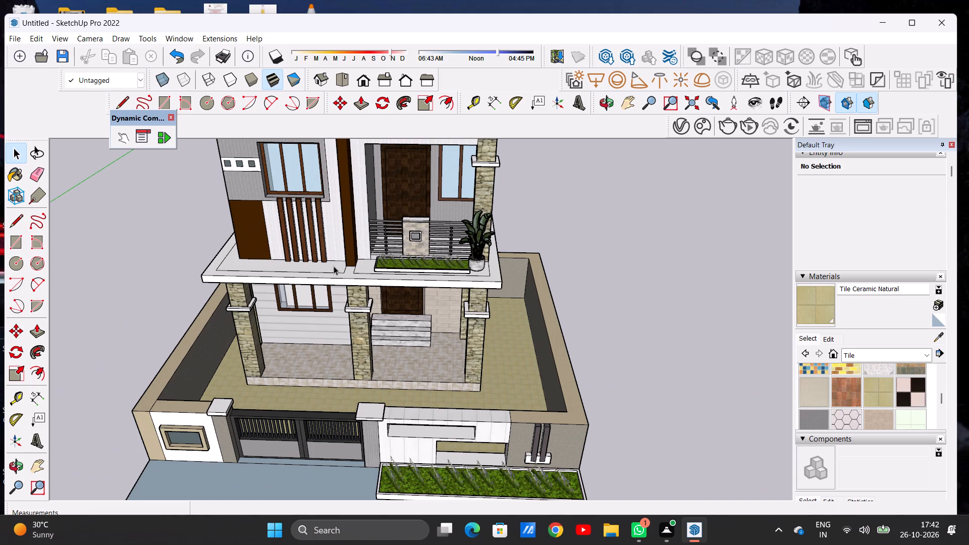
Copy the balcony's potted plant about 8' 4 11/16" along the slab to the planter's opposite end, beside the dark brown column.
{"action": "left_click", "coordinate": [476, 262]}
{"action": "key", "text": "m"}
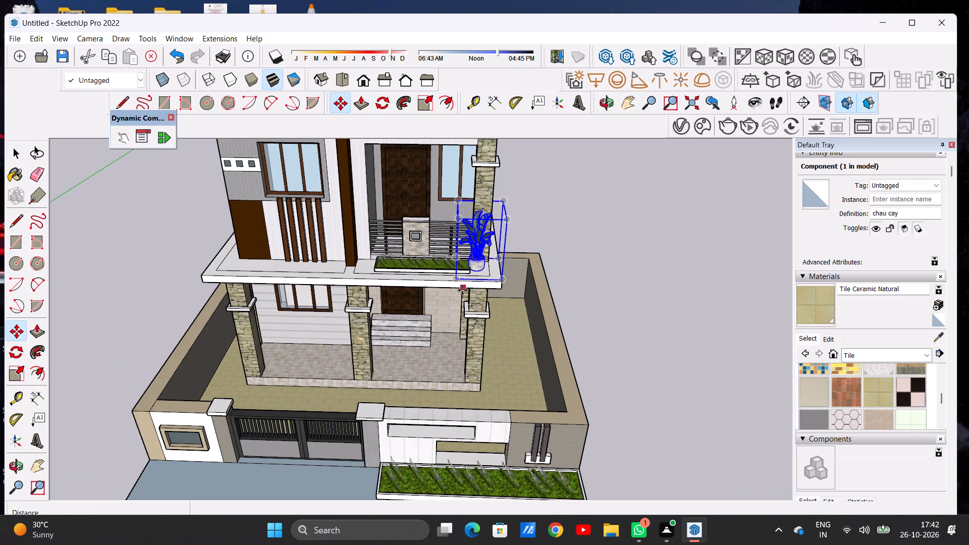
{"action": "left_click", "coordinate": [458, 283]}
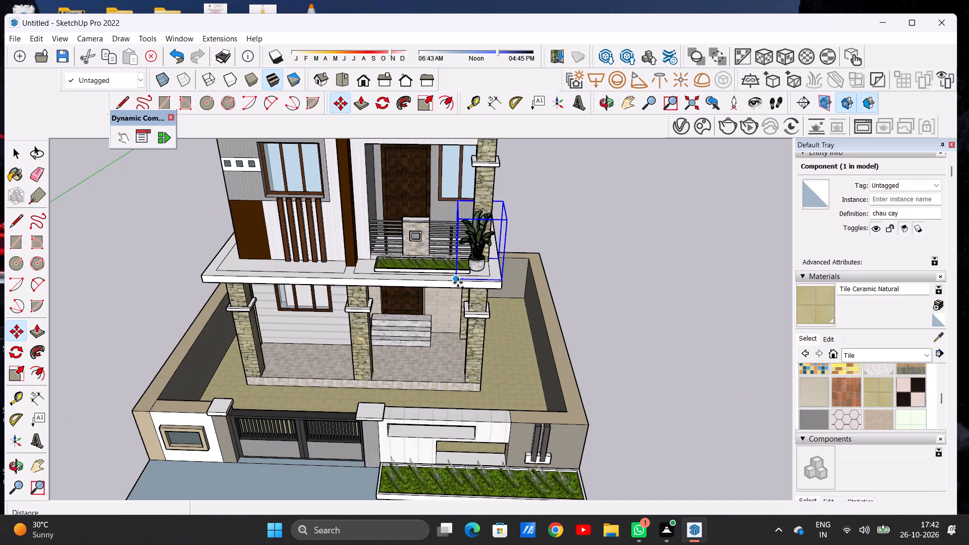
{"action": "scroll", "coordinate": [344, 281], "scroll_direction": "up", "scroll_amount": 8}
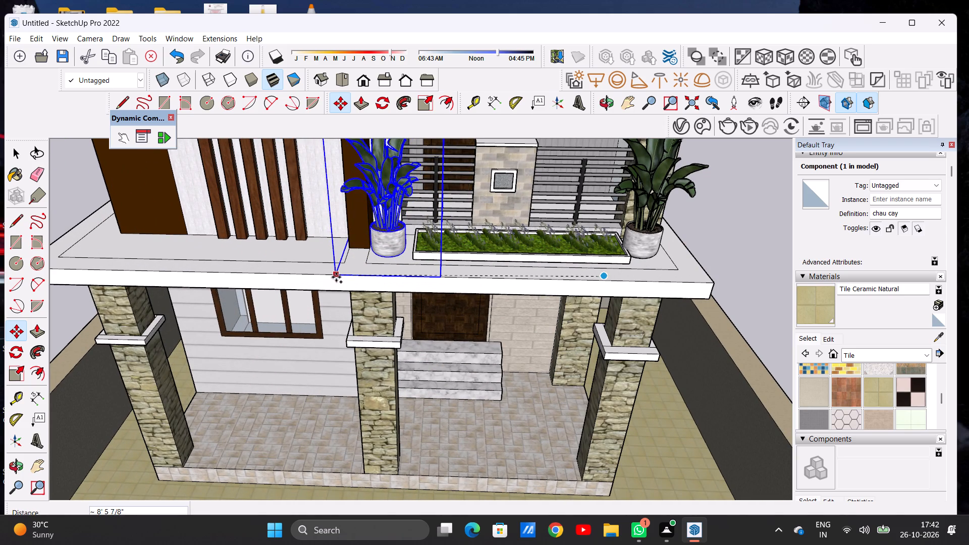
{"action": "left_click", "coordinate": [340, 279]}
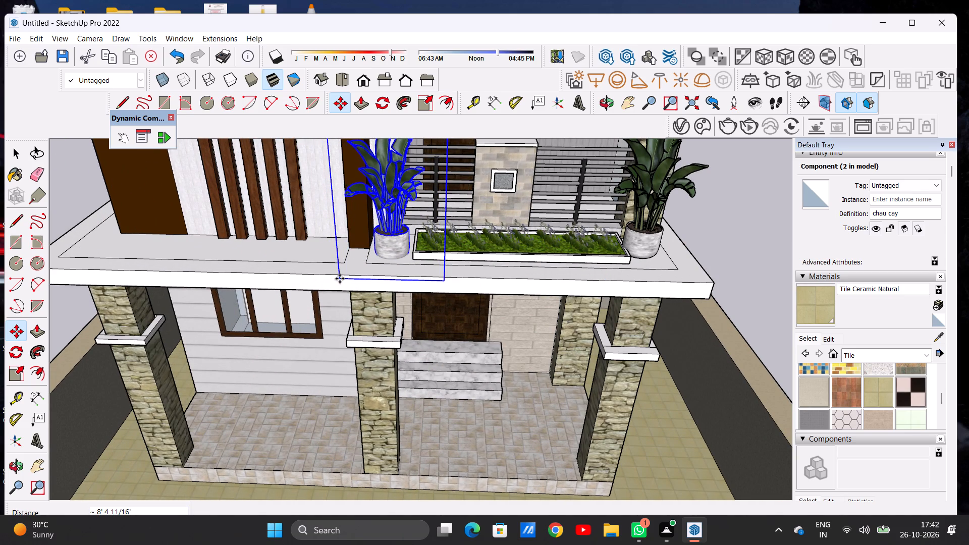
Nudge the copied potted plant about 1 9/16" to seat it on the balcony slab, and deselect it.
{"action": "left_click", "coordinate": [340, 279]}
{"action": "left_click", "coordinate": [340, 275]}
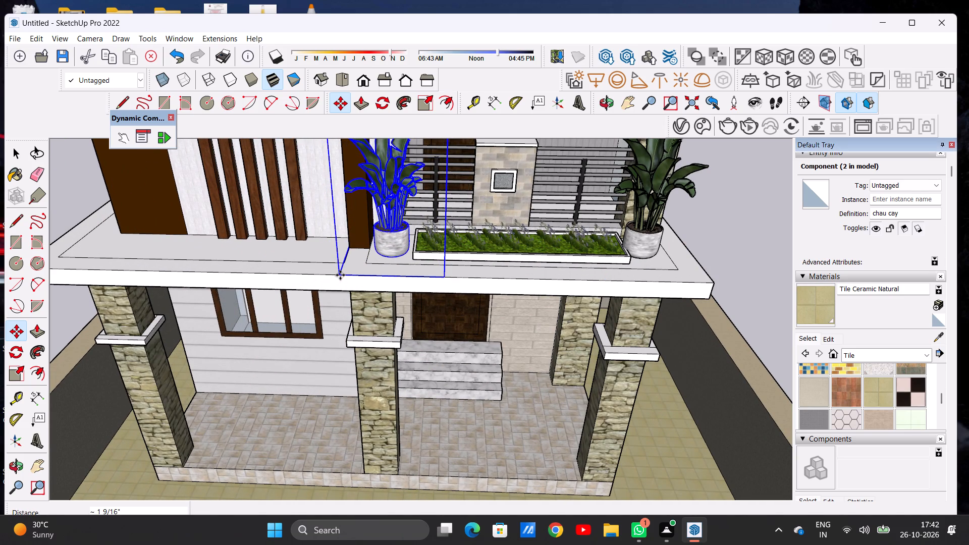
{"action": "key", "text": "space"}
{"action": "scroll", "coordinate": [380, 263], "scroll_direction": "down", "scroll_amount": 13}
{"action": "left_click", "coordinate": [569, 209]}
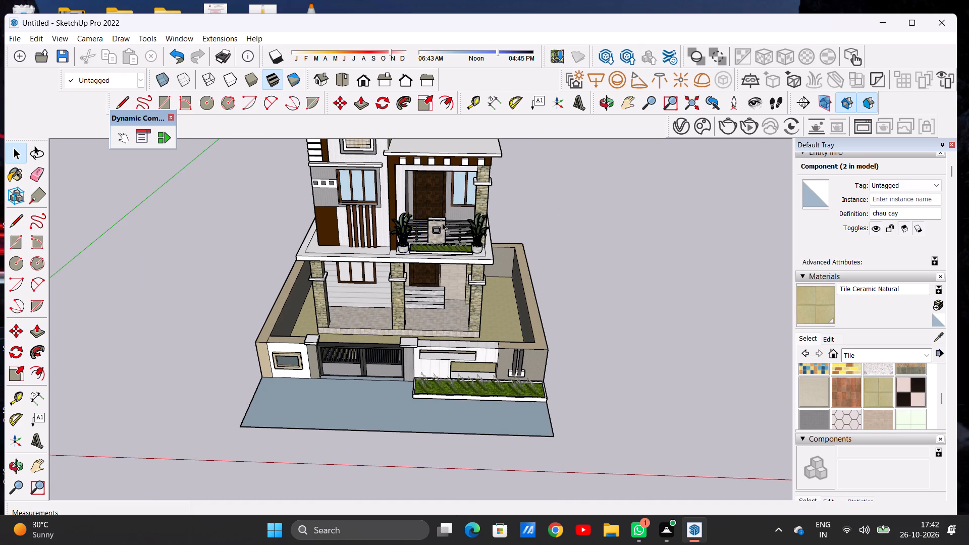
Examine the pair of potted plants flanking the balcony planter, and the house front from near eye level.
{"action": "scroll", "coordinate": [404, 225], "scroll_direction": "up", "scroll_amount": 9}
{"action": "middle_click_drag", "start_coordinate": [424, 261], "coordinate": [436, 185]}
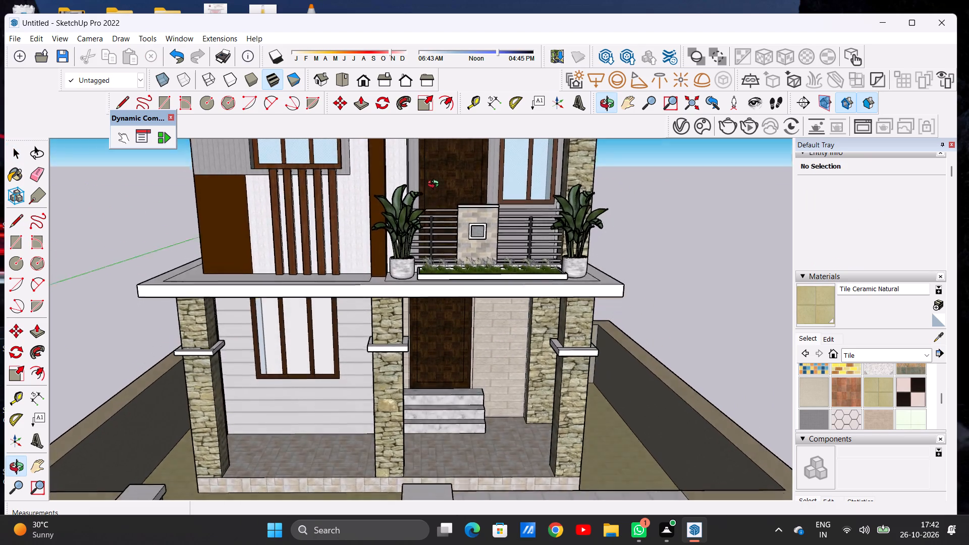
{"action": "middle_click_drag", "start_coordinate": [436, 185], "coordinate": [435, 174]}
{"action": "scroll", "coordinate": [427, 194], "scroll_direction": "up", "scroll_amount": 1}
{"action": "scroll", "coordinate": [413, 253], "scroll_direction": "down", "scroll_amount": 14}
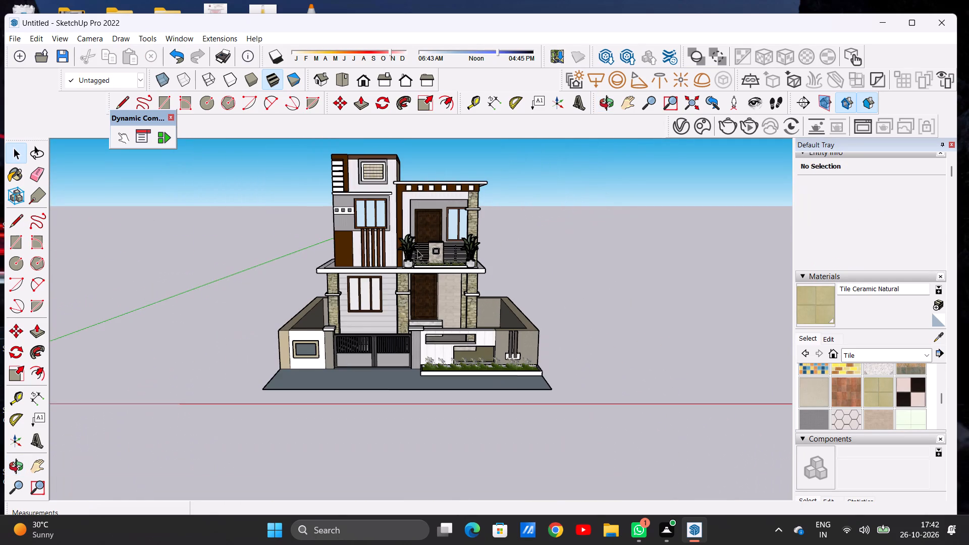
{"action": "scroll", "coordinate": [419, 247], "scroll_direction": "up", "scroll_amount": 6}
{"action": "middle_click_drag", "start_coordinate": [433, 251], "coordinate": [406, 256]}
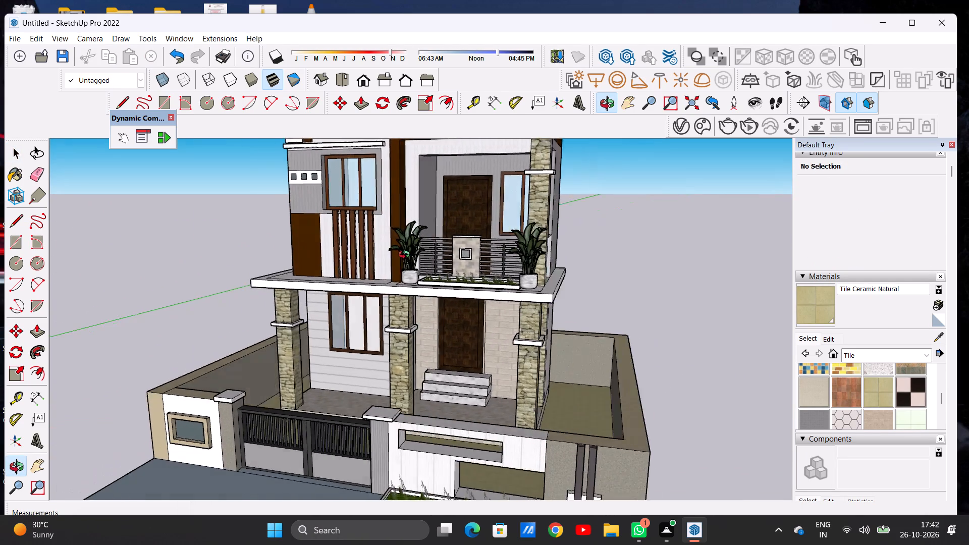
{"action": "middle_click_drag", "start_coordinate": [406, 256], "coordinate": [425, 256]}
{"action": "scroll", "coordinate": [426, 255], "scroll_direction": "down", "scroll_amount": 7}
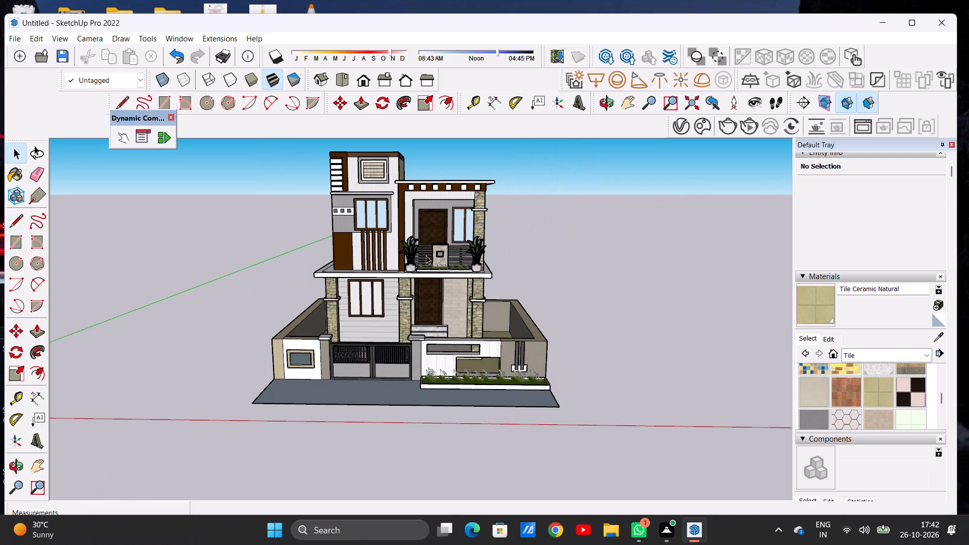
{"action": "scroll", "coordinate": [426, 255], "scroll_direction": "down", "scroll_amount": 5}
{"action": "scroll", "coordinate": [421, 256], "scroll_direction": "up", "scroll_amount": 5}
{"action": "scroll", "coordinate": [421, 256], "scroll_direction": "down", "scroll_amount": 1}
{"action": "scroll", "coordinate": [421, 256], "scroll_direction": "up", "scroll_amount": 11}
Examine the balcony railing, planter and plants up close and from an oblique angle against the whole facade.
{"action": "middle_click_drag", "start_coordinate": [477, 260], "coordinate": [496, 262]}
{"action": "scroll", "coordinate": [496, 262], "scroll_direction": "up", "scroll_amount": 1}
{"action": "scroll", "coordinate": [496, 262], "scroll_direction": "down", "scroll_amount": 2}
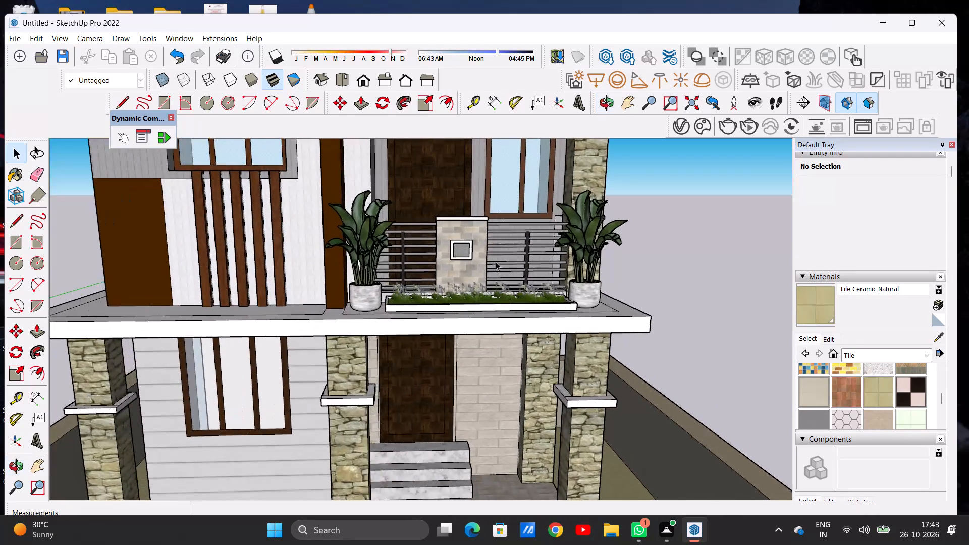
{"action": "scroll", "coordinate": [496, 262], "scroll_direction": "down", "scroll_amount": 15}
{"action": "scroll", "coordinate": [506, 258], "scroll_direction": "up", "scroll_amount": 9}
{"action": "scroll", "coordinate": [506, 258], "scroll_direction": "down", "scroll_amount": 1}
{"action": "scroll", "coordinate": [506, 258], "scroll_direction": "up", "scroll_amount": 1}
{"action": "middle_click_drag", "start_coordinate": [534, 261], "coordinate": [532, 261]}
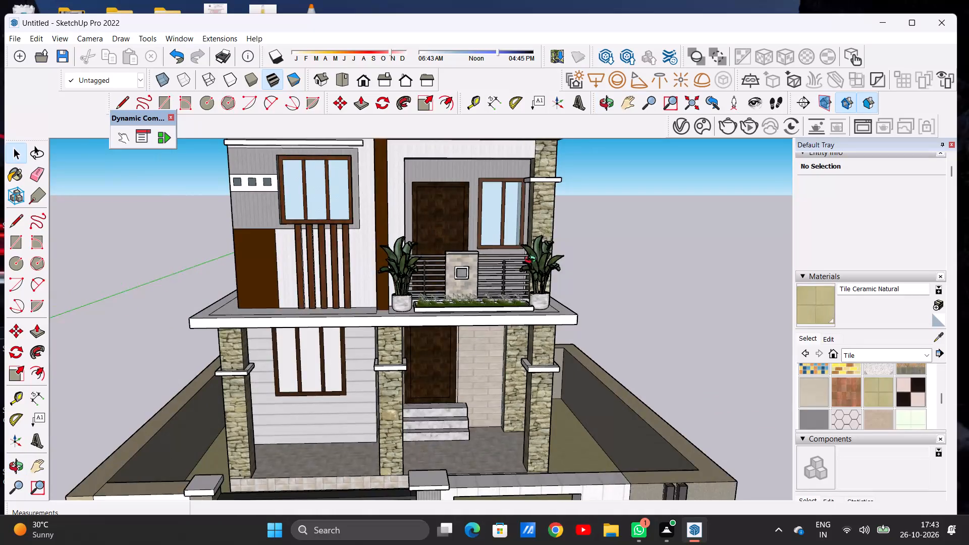
{"action": "middle_click_drag", "start_coordinate": [532, 261], "coordinate": [482, 252]}
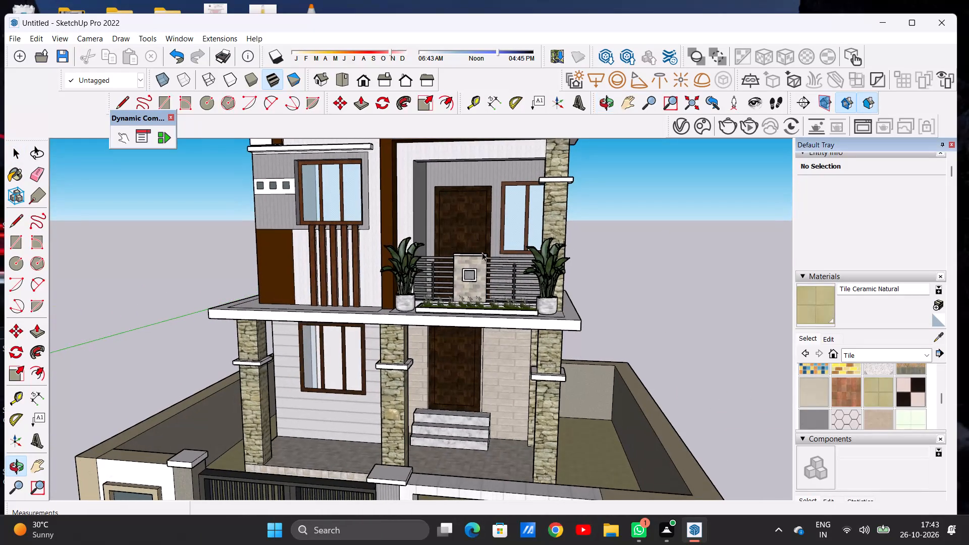
{"action": "scroll", "coordinate": [485, 252], "scroll_direction": "down", "scroll_amount": 4}
{"action": "middle_click_drag", "start_coordinate": [527, 263], "coordinate": [482, 257]}
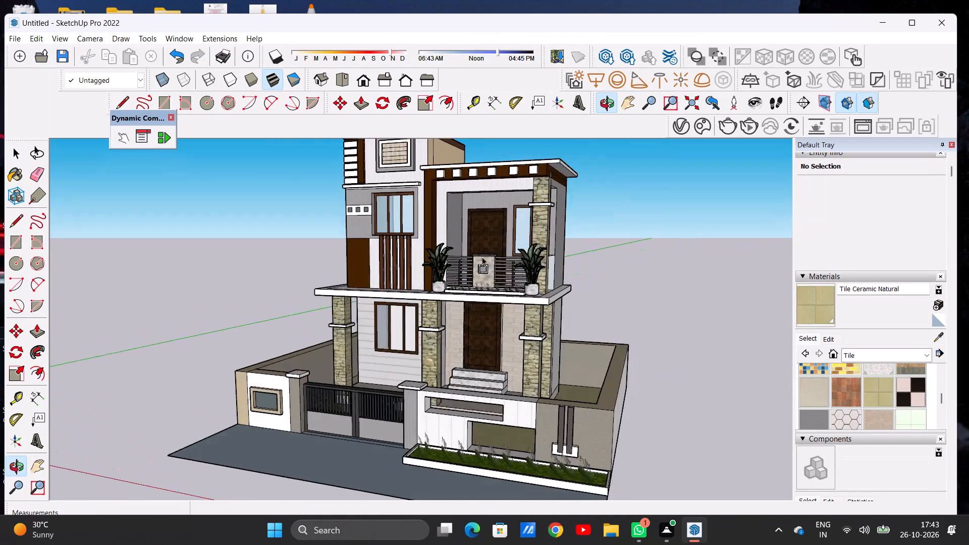
{"action": "scroll", "coordinate": [483, 257], "scroll_direction": "up", "scroll_amount": 4}
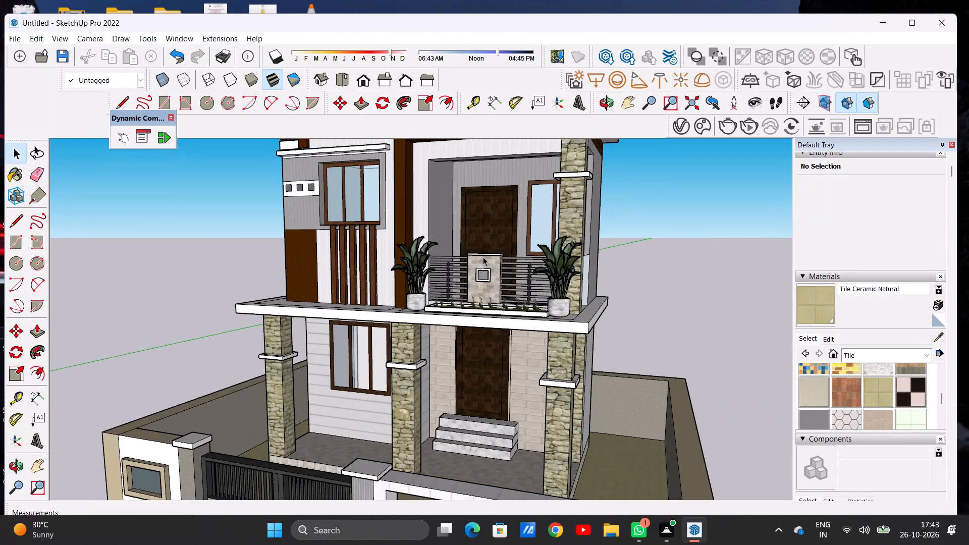
{"action": "scroll", "coordinate": [480, 256], "scroll_direction": "down", "scroll_amount": 8}
{"action": "scroll", "coordinate": [476, 259], "scroll_direction": "up", "scroll_amount": 5}
{"action": "scroll", "coordinate": [476, 259], "scroll_direction": "down", "scroll_amount": 1}
{"action": "scroll", "coordinate": [476, 259], "scroll_direction": "up", "scroll_amount": 1}
Inspect how the copied potted plant sits at the planter's end, and review the overall front facade.
{"action": "middle_click_drag", "start_coordinate": [497, 262], "coordinate": [400, 279]}
{"action": "scroll", "coordinate": [400, 279], "scroll_direction": "up", "scroll_amount": 19}
{"action": "scroll", "coordinate": [473, 293], "scroll_direction": "down", "scroll_amount": 7}
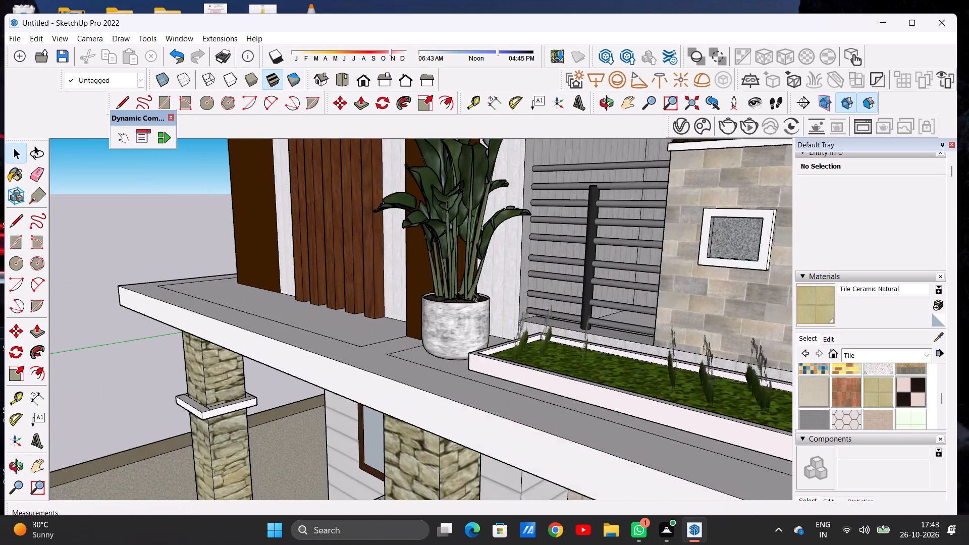
{"action": "scroll", "coordinate": [473, 292], "scroll_direction": "down", "scroll_amount": 12}
{"action": "scroll", "coordinate": [534, 260], "scroll_direction": "down", "scroll_amount": 3}
{"action": "middle_click_drag", "start_coordinate": [476, 273], "coordinate": [600, 264]}
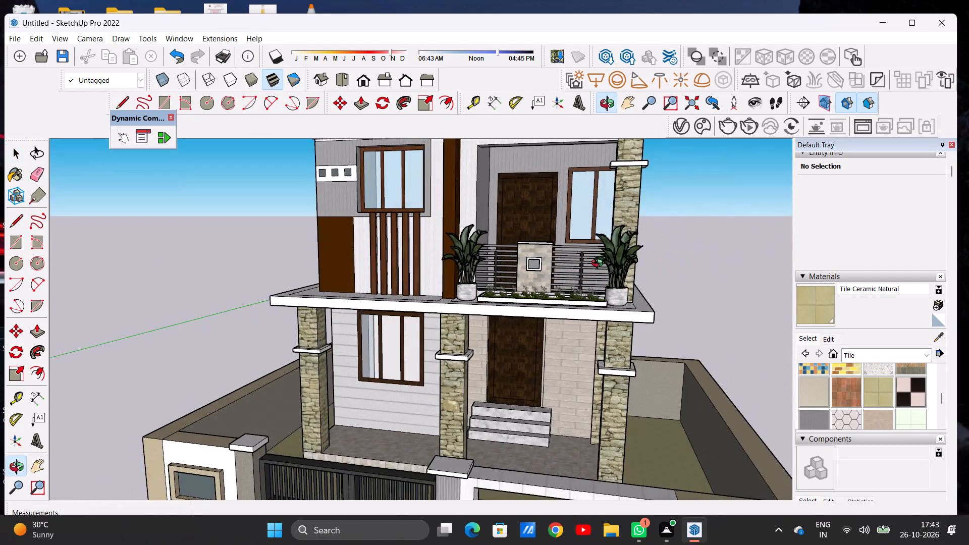
{"action": "middle_click_drag", "start_coordinate": [600, 264], "coordinate": [601, 263]}
{"action": "scroll", "coordinate": [593, 267], "scroll_direction": "down", "scroll_amount": 6}
{"action": "scroll", "coordinate": [592, 272], "scroll_direction": "up", "scroll_amount": 1}
{"action": "scroll", "coordinate": [590, 283], "scroll_direction": "down", "scroll_amount": 7}
{"action": "scroll", "coordinate": [587, 240], "scroll_direction": "up", "scroll_amount": 7}
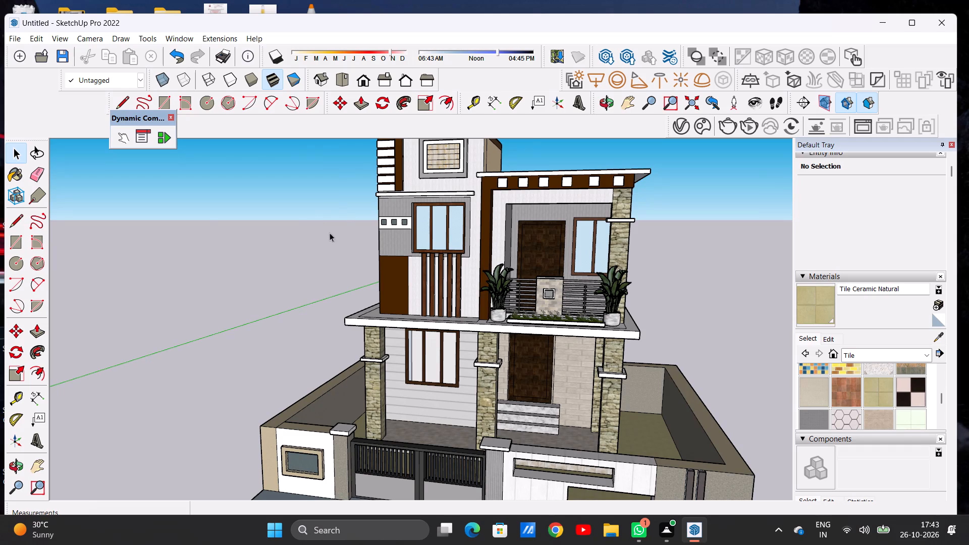
{"action": "scroll", "coordinate": [333, 244], "scroll_direction": "down", "scroll_amount": 4}
{"action": "scroll", "coordinate": [395, 271], "scroll_direction": "down", "scroll_amount": 1}
{"action": "scroll", "coordinate": [433, 253], "scroll_direction": "up", "scroll_amount": 6}
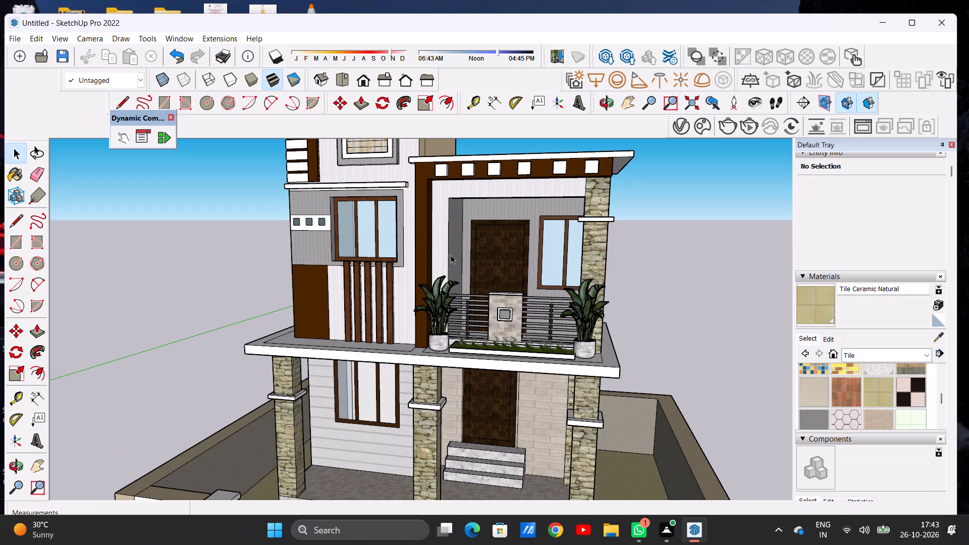
Scale the balcony planter vertically by about 1.62 so its plants stand taller in front of the railing, and deselect it.
{"action": "middle_click_drag", "start_coordinate": [473, 279], "coordinate": [524, 280]}
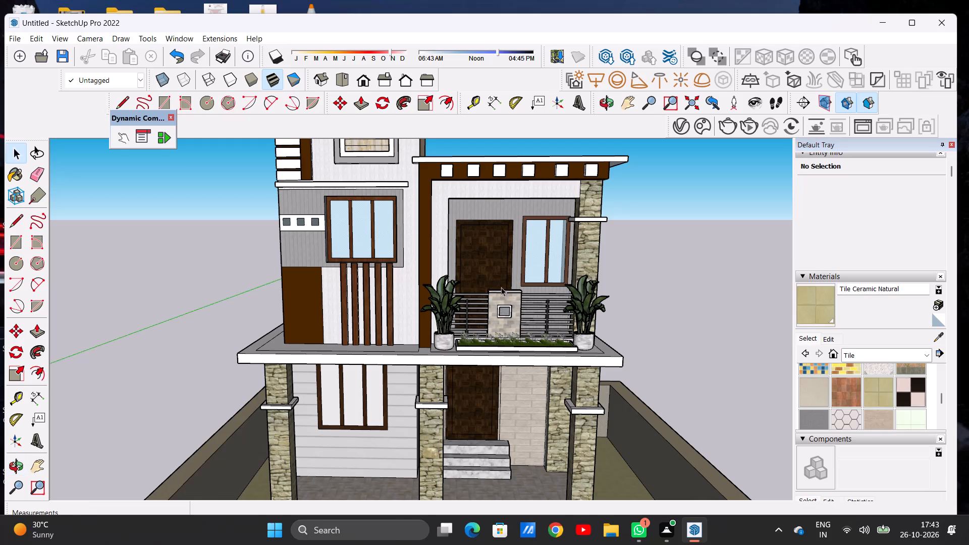
{"action": "scroll", "coordinate": [545, 349], "scroll_direction": "up", "scroll_amount": 4}
{"action": "scroll", "coordinate": [545, 349], "scroll_direction": "down", "scroll_amount": 1}
{"action": "scroll", "coordinate": [545, 349], "scroll_direction": "up", "scroll_amount": 6}
{"action": "left_click", "coordinate": [547, 340]}
{"action": "scroll", "coordinate": [533, 334], "scroll_direction": "down", "scroll_amount": 2}
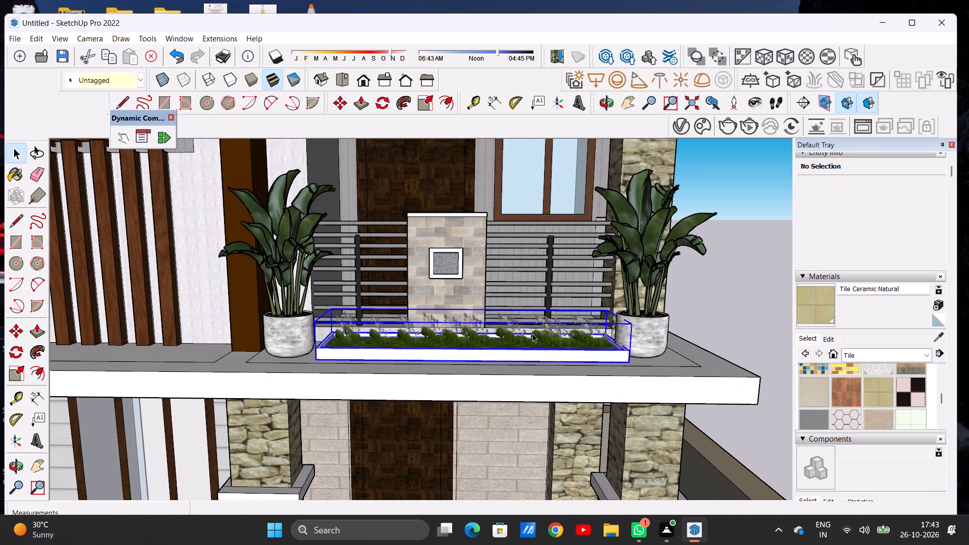
{"action": "scroll", "coordinate": [532, 334], "scroll_direction": "down", "scroll_amount": 2}
{"action": "middle_click_drag", "start_coordinate": [534, 333], "coordinate": [530, 367]}
{"action": "scroll", "coordinate": [537, 356], "scroll_direction": "up", "scroll_amount": 3}
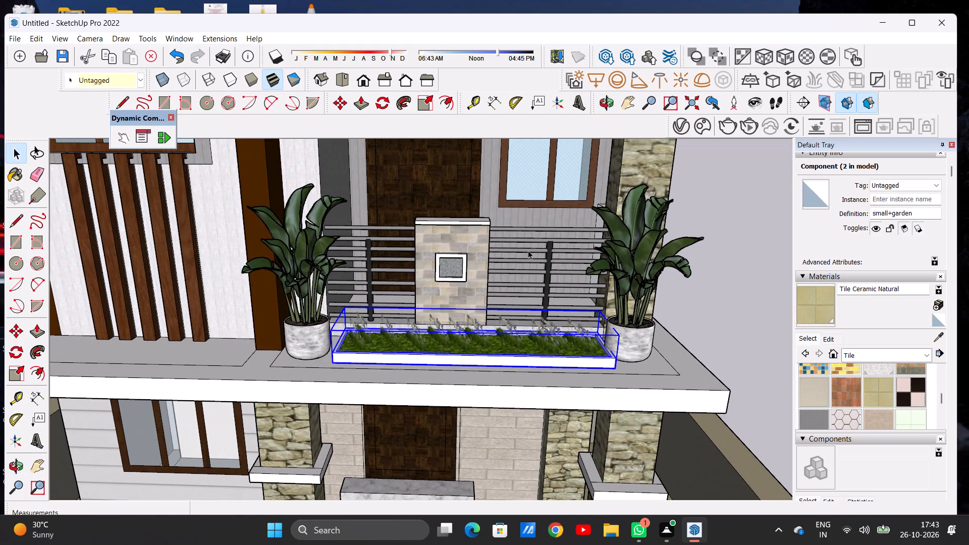
{"action": "left_click", "coordinate": [426, 105]}
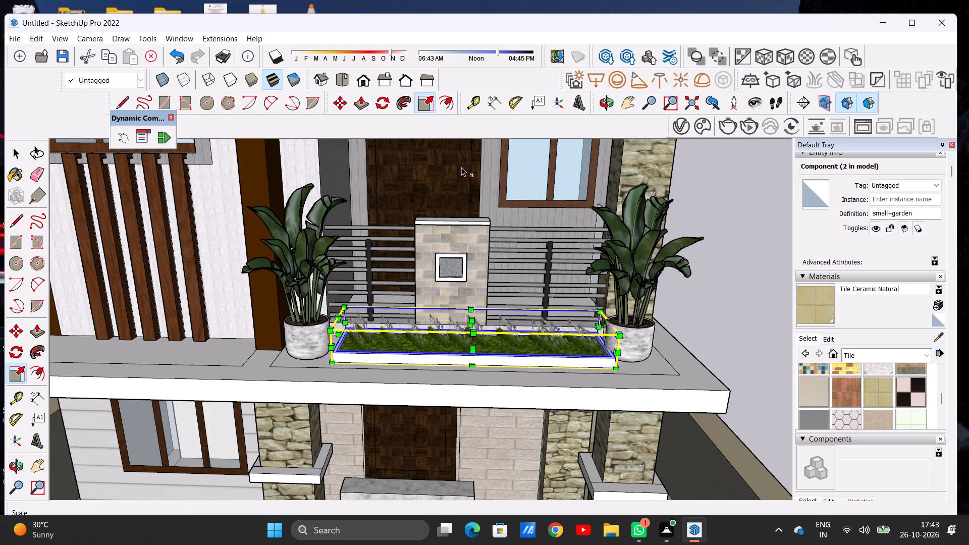
{"action": "left_click", "coordinate": [475, 319]}
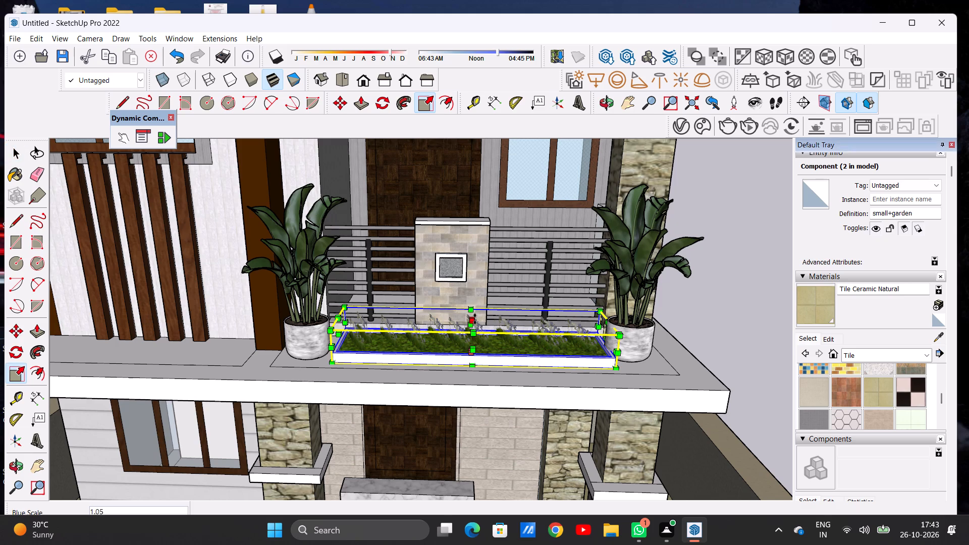
{"action": "left_click", "coordinate": [477, 300]}
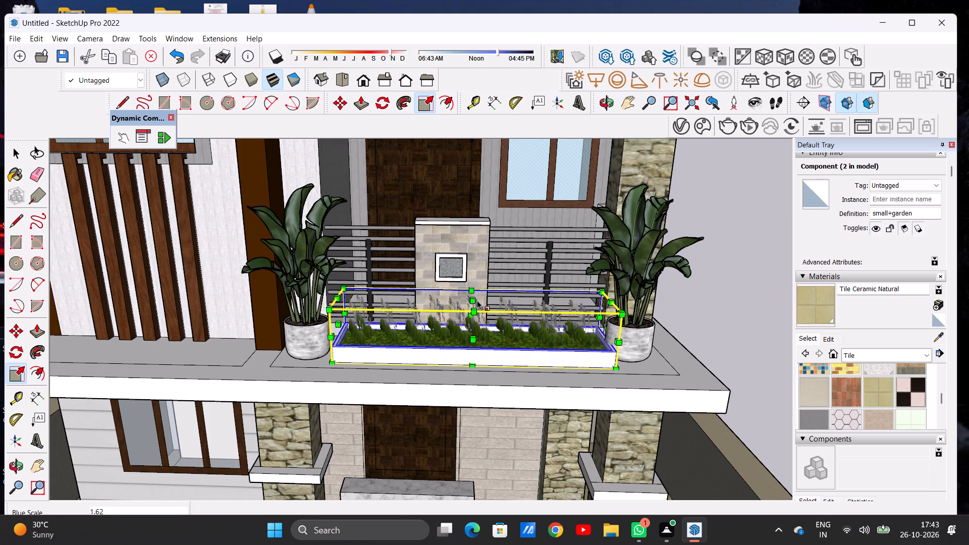
{"action": "key", "text": "space"}
{"action": "left_click", "coordinate": [722, 227]}
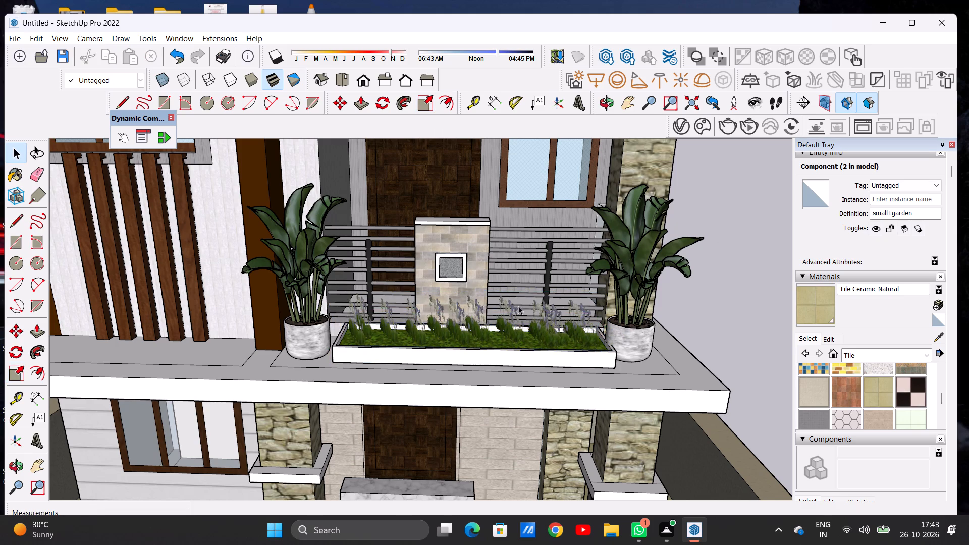
Examine the taller balcony planter against the whole front facade and close up at the slab edge.
{"action": "scroll", "coordinate": [482, 306], "scroll_direction": "down", "scroll_amount": 4}
{"action": "middle_click_drag", "start_coordinate": [494, 319], "coordinate": [487, 280]}
{"action": "scroll", "coordinate": [492, 277], "scroll_direction": "down", "scroll_amount": 14}
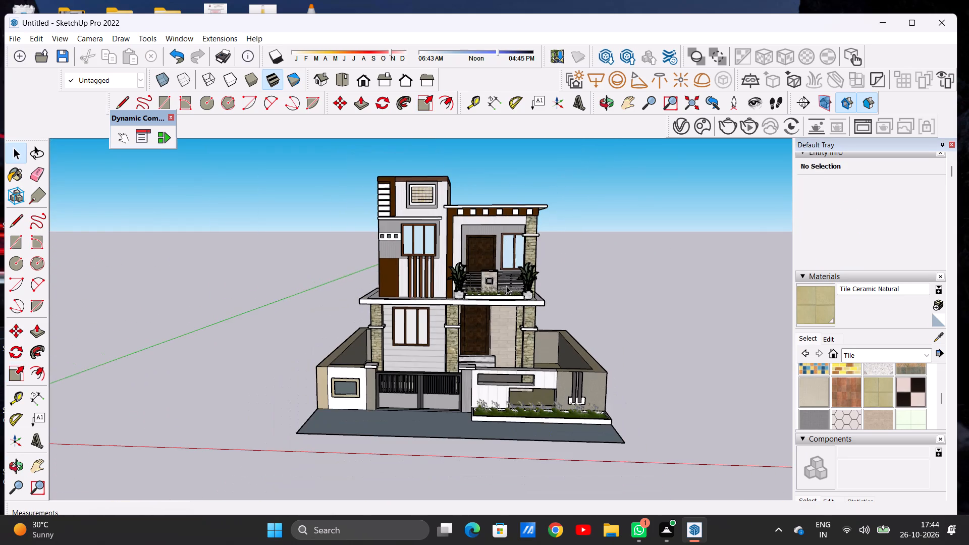
{"action": "scroll", "coordinate": [506, 286], "scroll_direction": "down", "scroll_amount": 1}
{"action": "scroll", "coordinate": [512, 303], "scroll_direction": "up", "scroll_amount": 5}
{"action": "scroll", "coordinate": [512, 303], "scroll_direction": "down", "scroll_amount": 5}
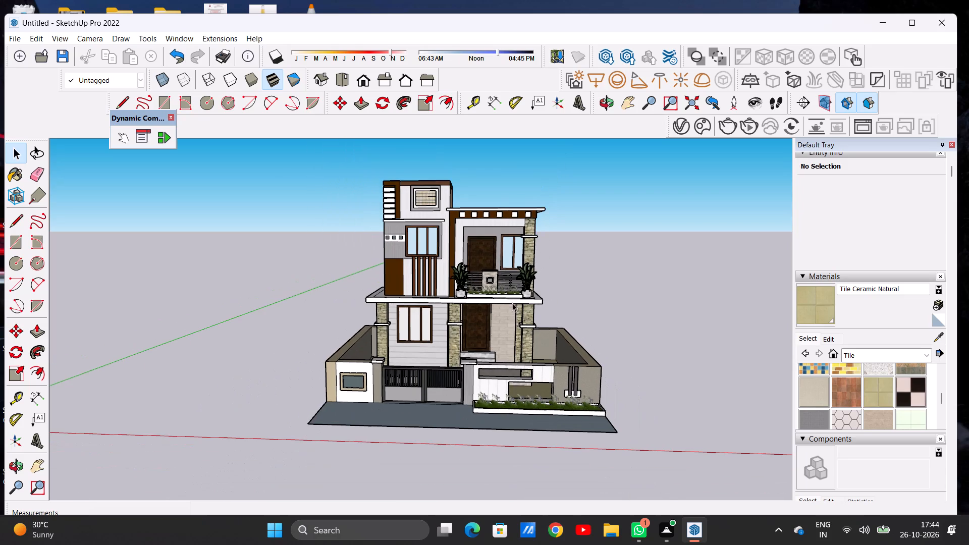
{"action": "scroll", "coordinate": [525, 278], "scroll_direction": "up", "scroll_amount": 5}
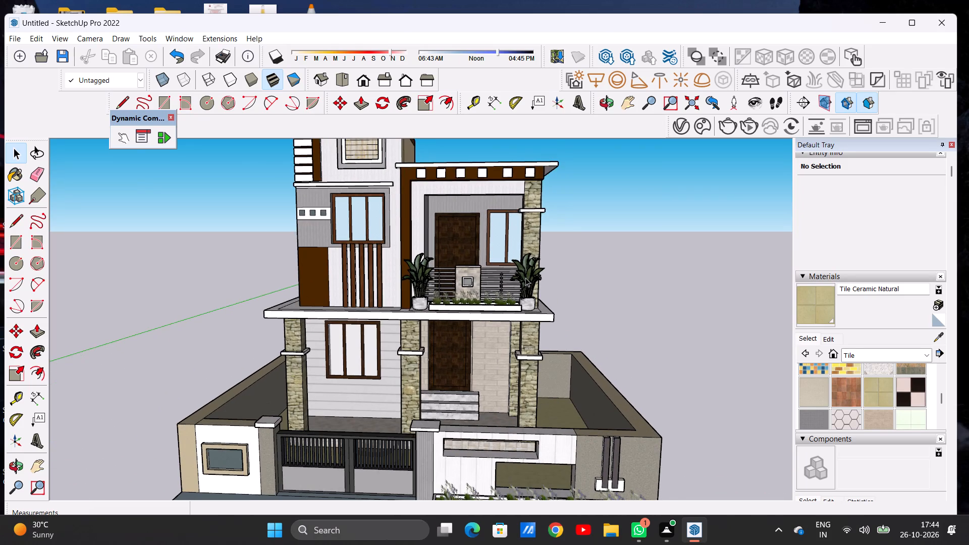
{"action": "scroll", "coordinate": [532, 275], "scroll_direction": "down", "scroll_amount": 5}
{"action": "scroll", "coordinate": [541, 295], "scroll_direction": "up", "scroll_amount": 11}
{"action": "scroll", "coordinate": [502, 297], "scroll_direction": "down", "scroll_amount": 1}
{"action": "scroll", "coordinate": [502, 297], "scroll_direction": "up", "scroll_amount": 7}
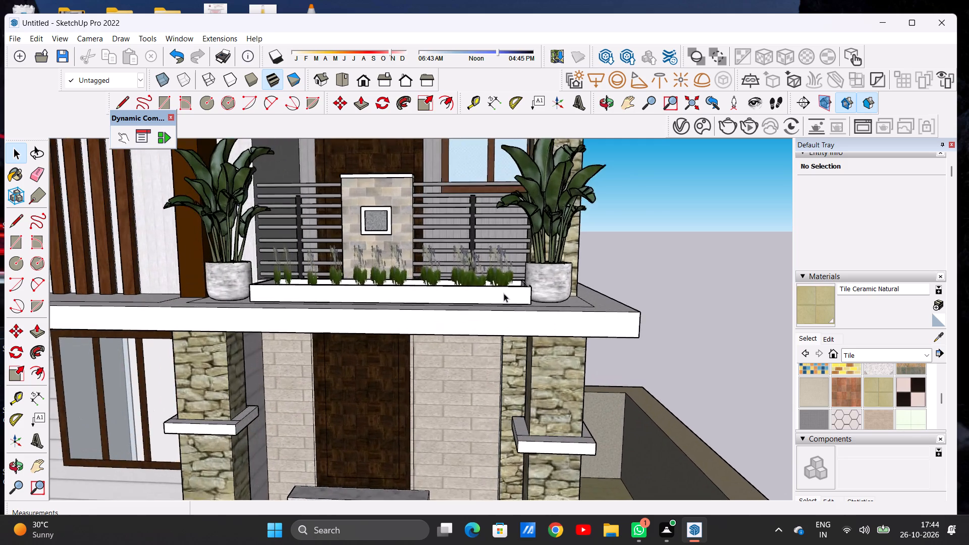
Inspect the balcony planter and potted plants from an oblique angle, both close up and with the whole house.
{"action": "middle_click_drag", "start_coordinate": [508, 290], "coordinate": [473, 297]}
{"action": "scroll", "coordinate": [473, 297], "scroll_direction": "up", "scroll_amount": 1}
{"action": "scroll", "coordinate": [481, 272], "scroll_direction": "down", "scroll_amount": 6}
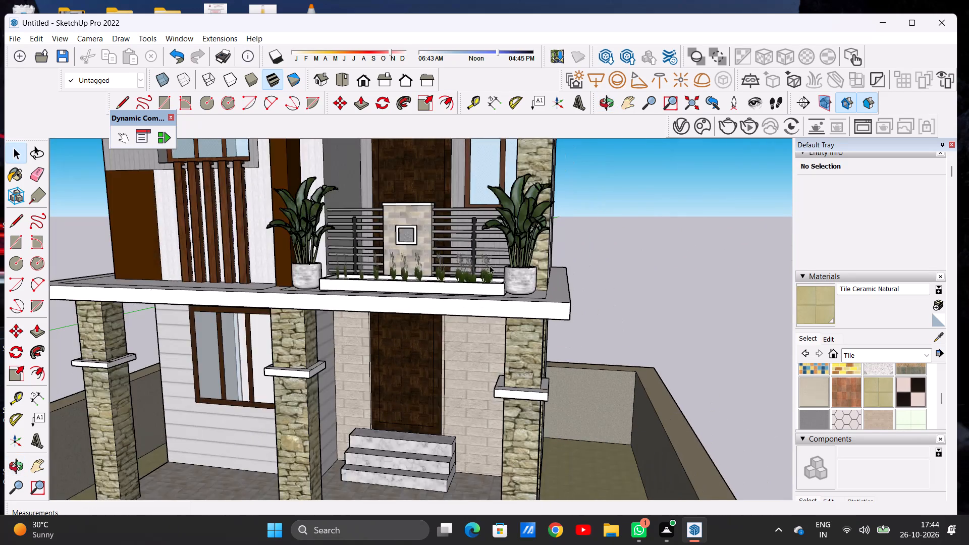
{"action": "scroll", "coordinate": [490, 265], "scroll_direction": "down", "scroll_amount": 2}
{"action": "middle_click_drag", "start_coordinate": [537, 255], "coordinate": [534, 263]}
{"action": "scroll", "coordinate": [534, 263], "scroll_direction": "up", "scroll_amount": 1}
{"action": "scroll", "coordinate": [532, 245], "scroll_direction": "down", "scroll_amount": 3}
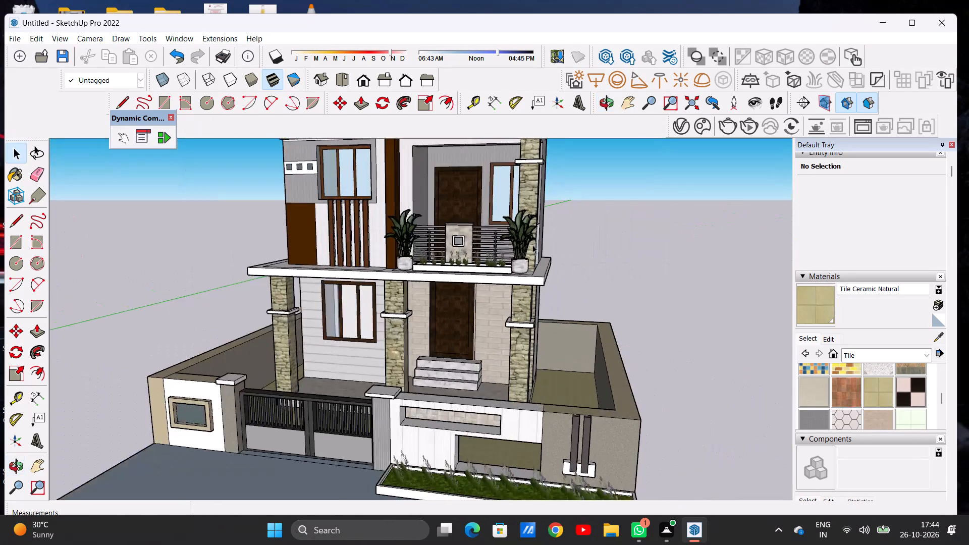
{"action": "scroll", "coordinate": [532, 245], "scroll_direction": "down", "scroll_amount": 7}
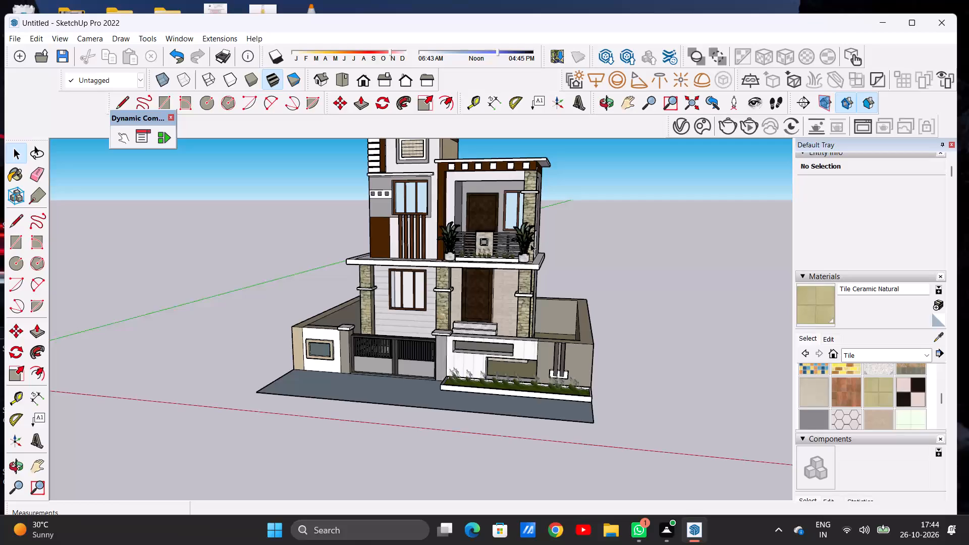
{"action": "scroll", "coordinate": [523, 257], "scroll_direction": "up", "scroll_amount": 12}
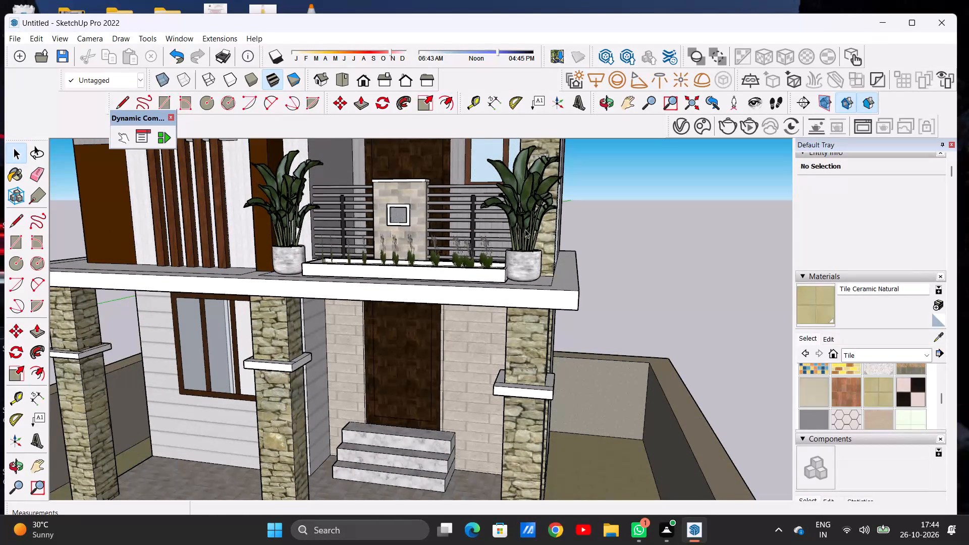
{"action": "scroll", "coordinate": [516, 266], "scroll_direction": "down", "scroll_amount": 9}
{"action": "scroll", "coordinate": [519, 278], "scroll_direction": "up", "scroll_amount": 1}
{"action": "scroll", "coordinate": [519, 278], "scroll_direction": "down", "scroll_amount": 9}
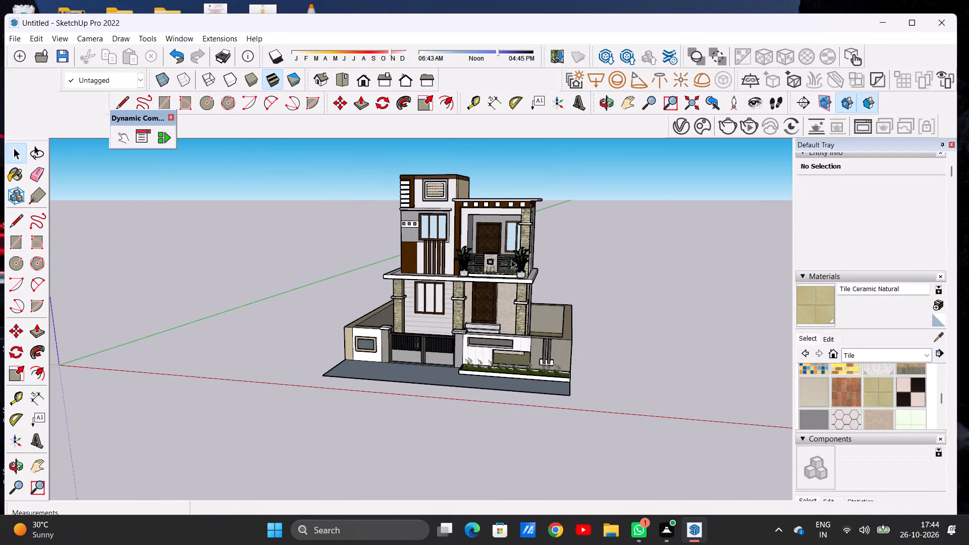
Scale the potted plant beside the balcony's stone corner column vertically to about 0.76 of its height.
{"action": "scroll", "coordinate": [511, 260], "scroll_direction": "up", "scroll_amount": 6}
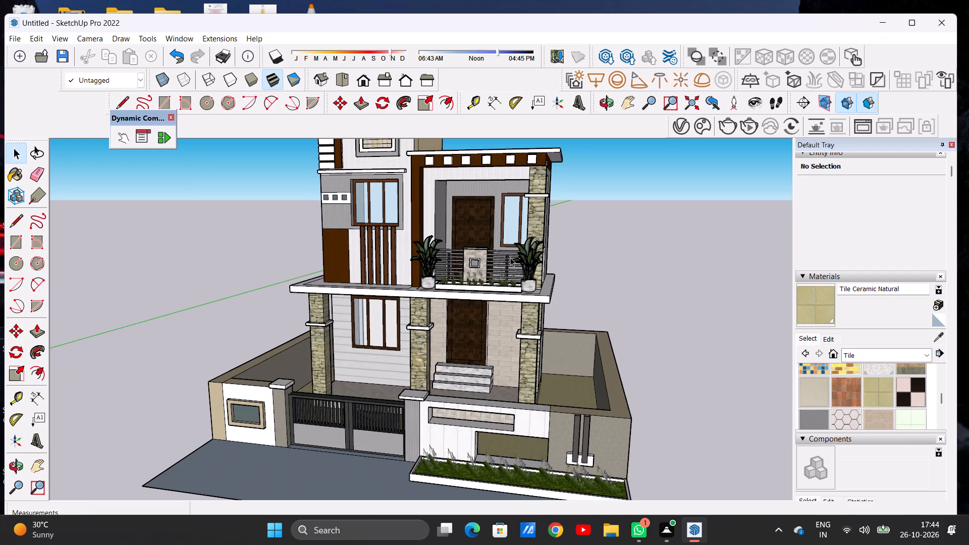
{"action": "scroll", "coordinate": [513, 235], "scroll_direction": "up", "scroll_amount": 5}
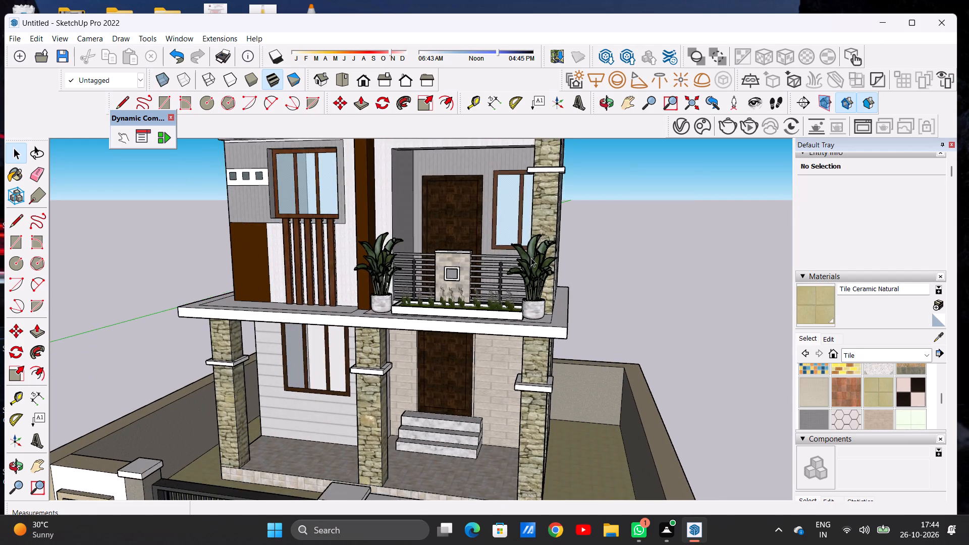
{"action": "scroll", "coordinate": [531, 258], "scroll_direction": "up", "scroll_amount": 2}
{"action": "scroll", "coordinate": [531, 258], "scroll_direction": "down", "scroll_amount": 1}
{"action": "scroll", "coordinate": [531, 258], "scroll_direction": "up", "scroll_amount": 2}
{"action": "left_click", "coordinate": [530, 258]}
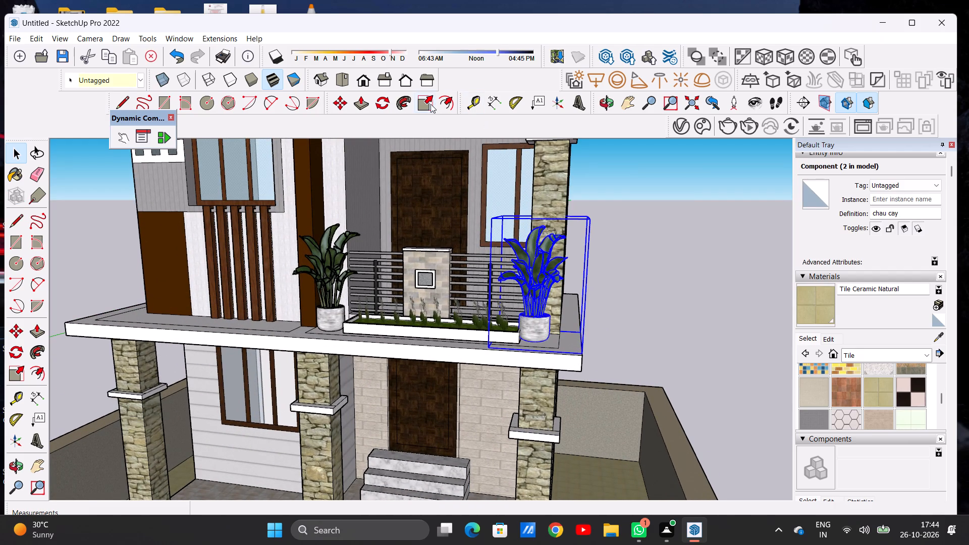
{"action": "left_click", "coordinate": [429, 105]}
{"action": "middle_click_drag", "start_coordinate": [537, 244], "coordinate": [521, 269]}
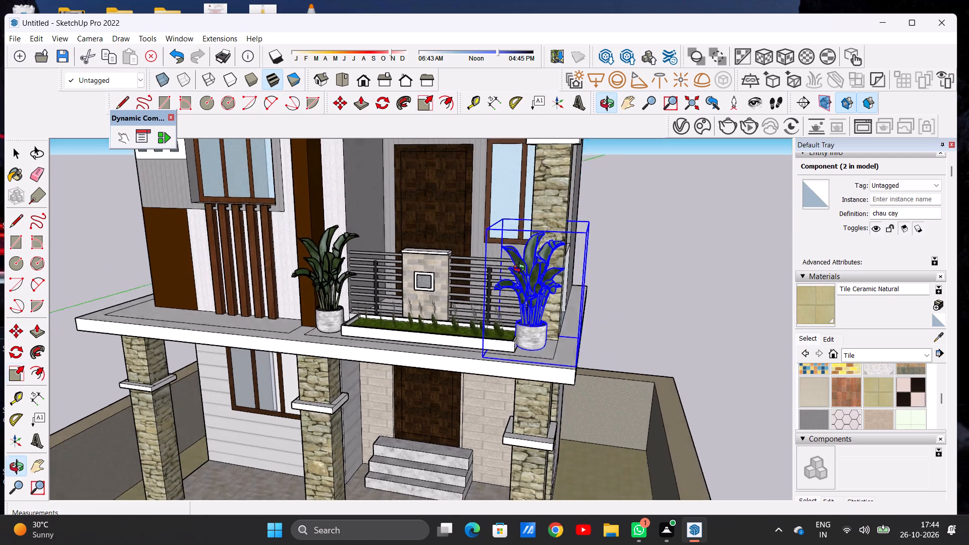
{"action": "middle_click_drag", "start_coordinate": [521, 269], "coordinate": [502, 310]}
{"action": "left_click", "coordinate": [536, 254]}
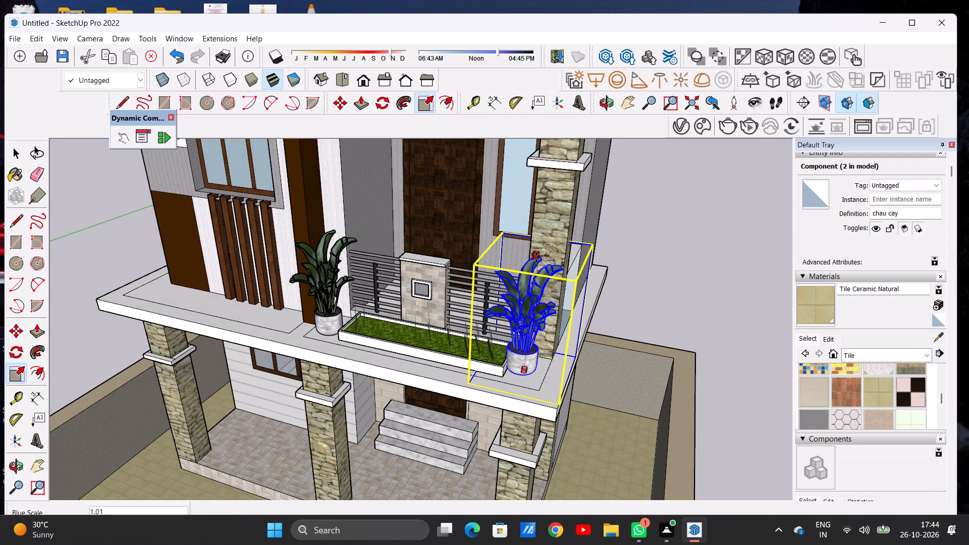
{"action": "left_click", "coordinate": [536, 286]}
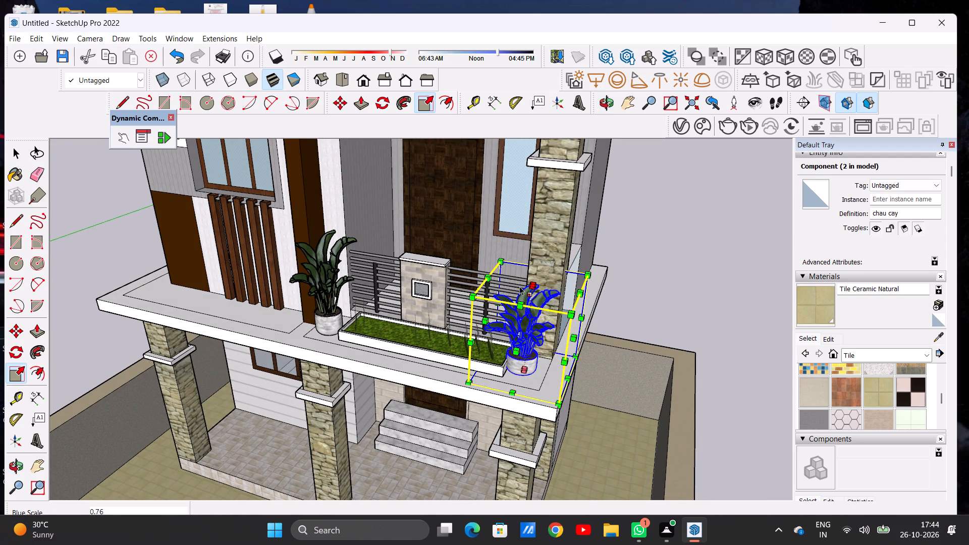
{"action": "left_click", "coordinate": [319, 287]}
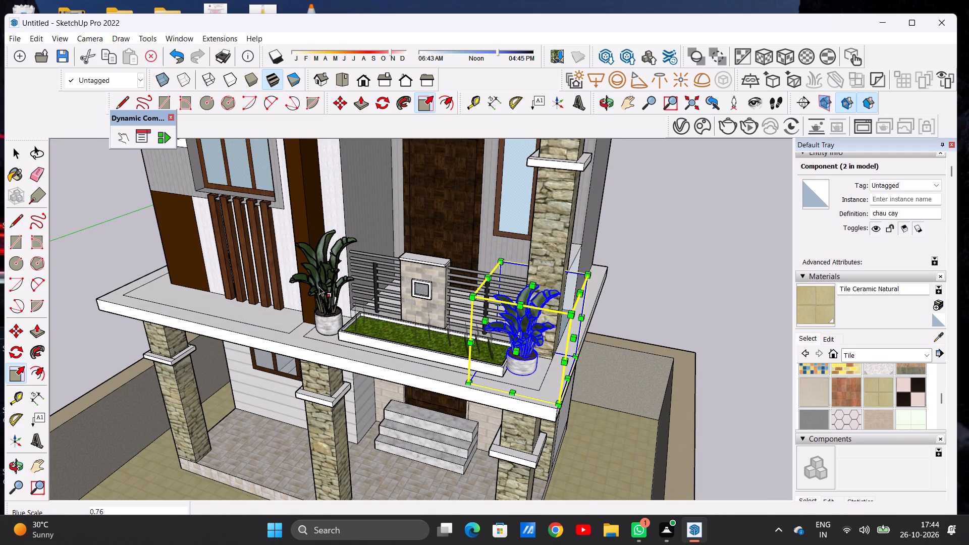
{"action": "key", "text": "space"}
Scale the other potted plant, beside the brown vertical band, vertically to about 0.78 to match, and deselect it.
{"action": "double_click", "coordinate": [327, 285]}
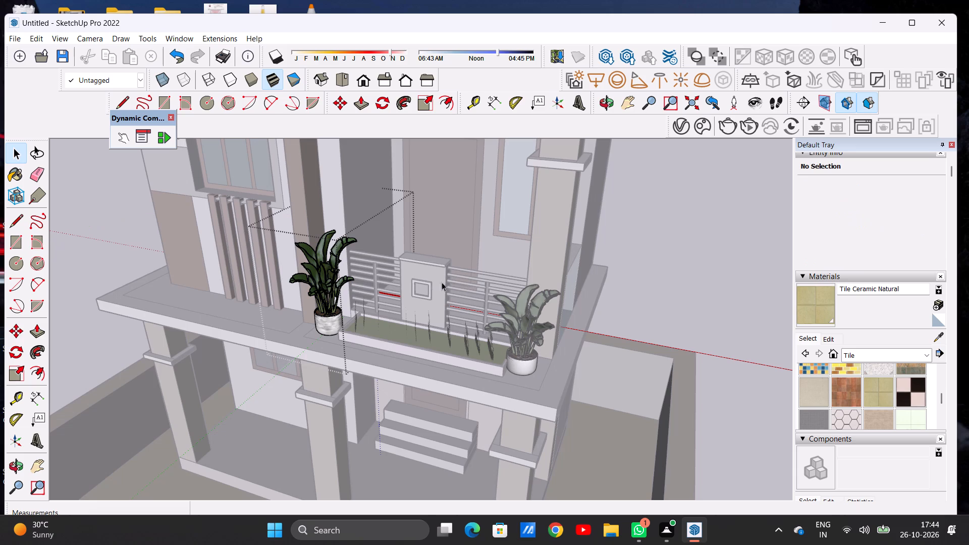
{"action": "left_click", "coordinate": [680, 268]}
{"action": "left_click", "coordinate": [323, 290]}
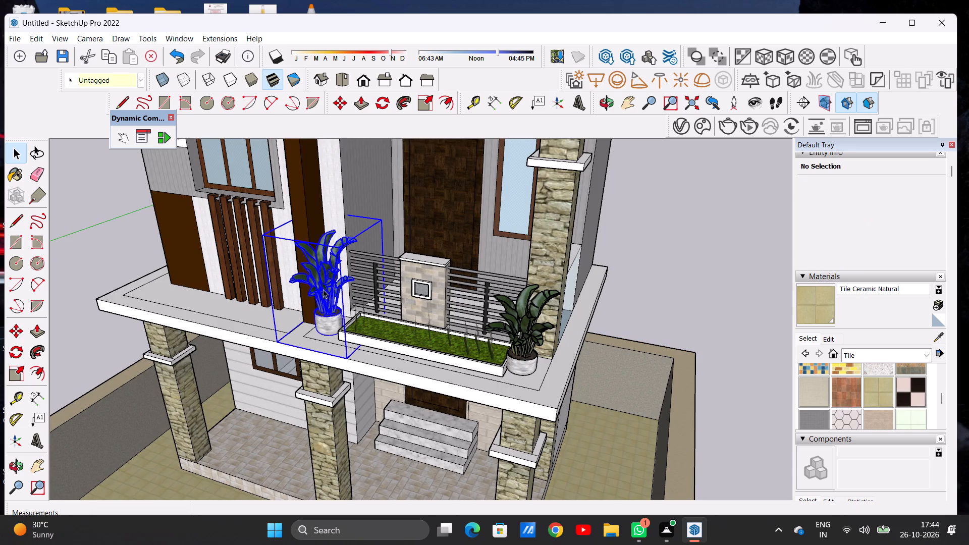
{"action": "left_click", "coordinate": [427, 109]}
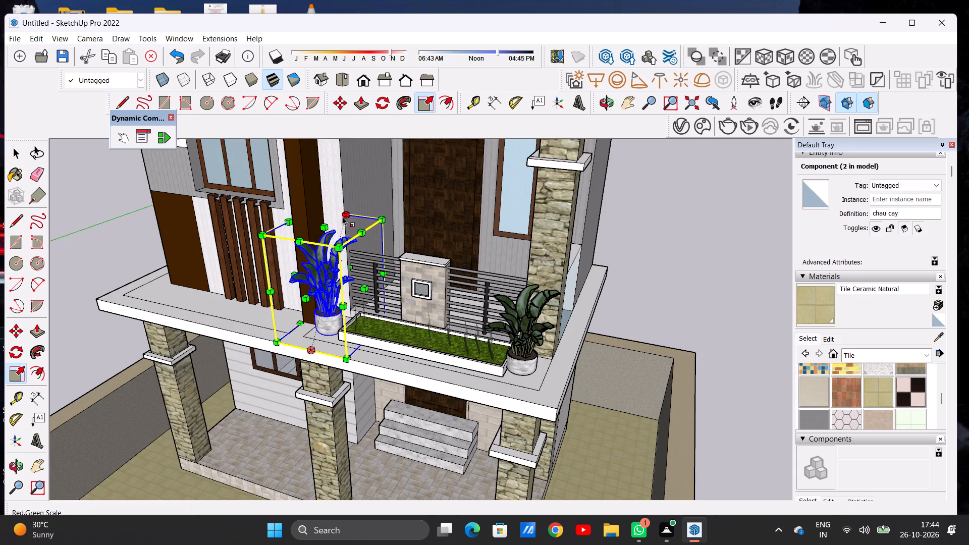
{"action": "left_click", "coordinate": [322, 224]}
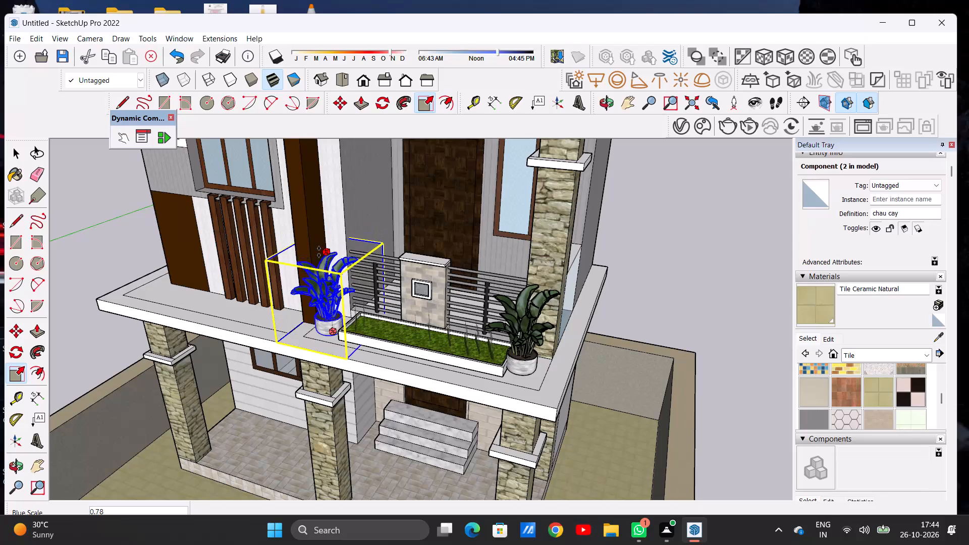
{"action": "left_click", "coordinate": [319, 252]}
{"action": "key", "text": "space"}
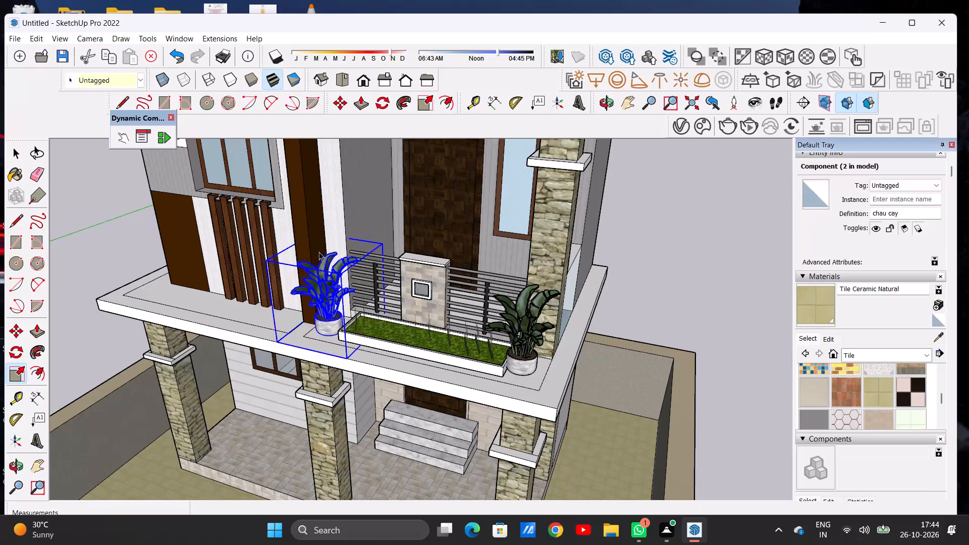
{"action": "left_click", "coordinate": [706, 233]}
Review the shortened potted plants and planter on the front facade, and view the compound and front ground surface from above.
{"action": "scroll", "coordinate": [504, 264], "scroll_direction": "down", "scroll_amount": 11}
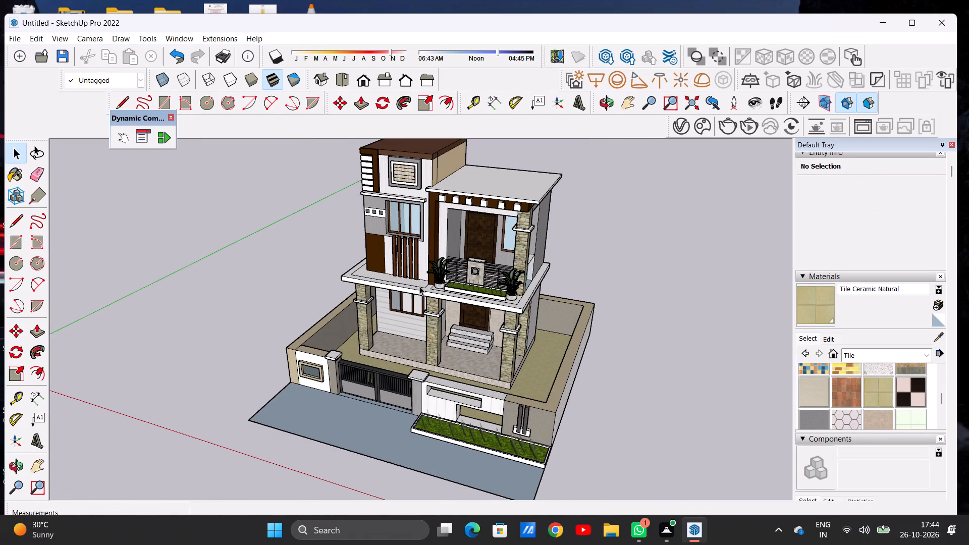
{"action": "middle_click_drag", "start_coordinate": [420, 284], "coordinate": [513, 207]}
{"action": "scroll", "coordinate": [455, 285], "scroll_direction": "up", "scroll_amount": 6}
{"action": "middle_click_drag", "start_coordinate": [460, 275], "coordinate": [454, 256]}
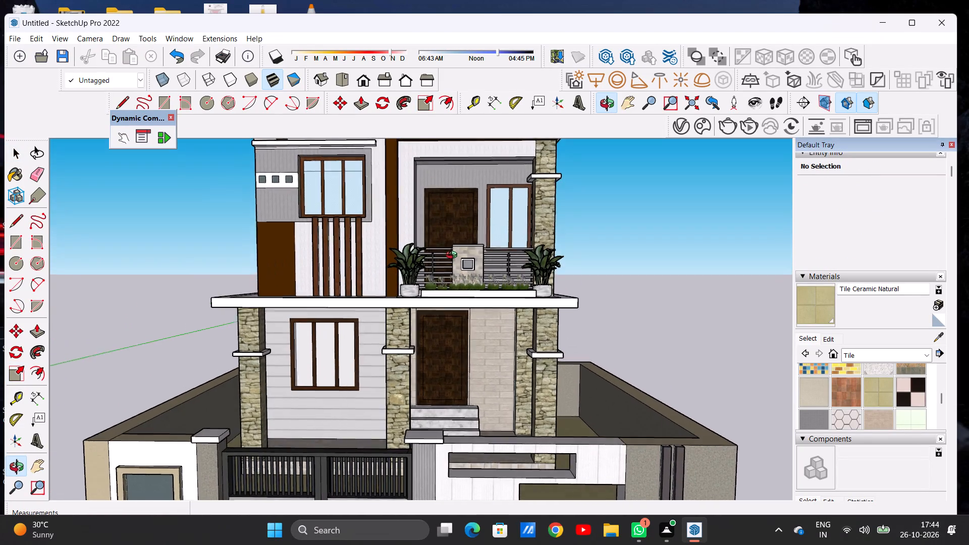
{"action": "middle_click_drag", "start_coordinate": [454, 256], "coordinate": [451, 255]}
{"action": "scroll", "coordinate": [451, 255], "scroll_direction": "up", "scroll_amount": 6}
{"action": "scroll", "coordinate": [439, 263], "scroll_direction": "down", "scroll_amount": 5}
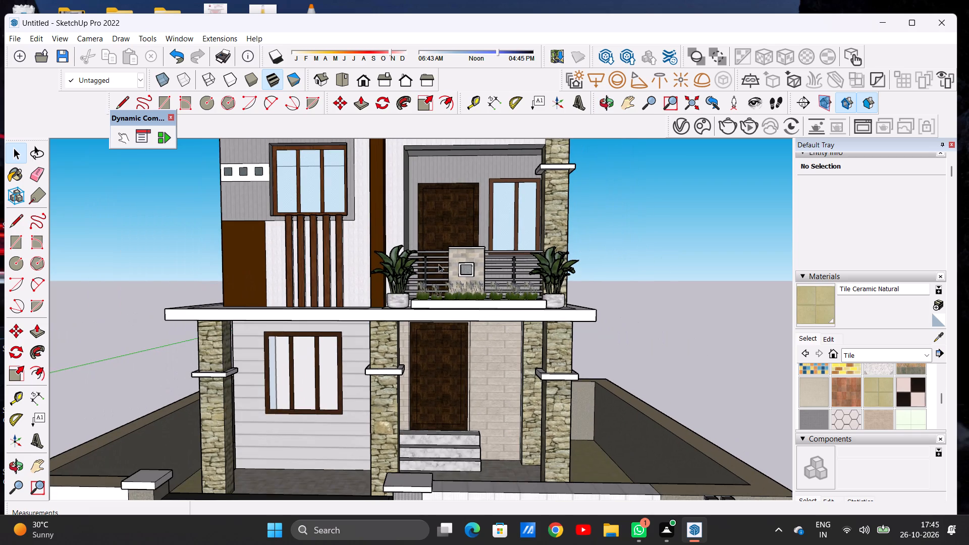
{"action": "scroll", "coordinate": [440, 264], "scroll_direction": "down", "scroll_amount": 2}
{"action": "scroll", "coordinate": [442, 321], "scroll_direction": "up", "scroll_amount": 1}
{"action": "scroll", "coordinate": [442, 324], "scroll_direction": "down", "scroll_amount": 9}
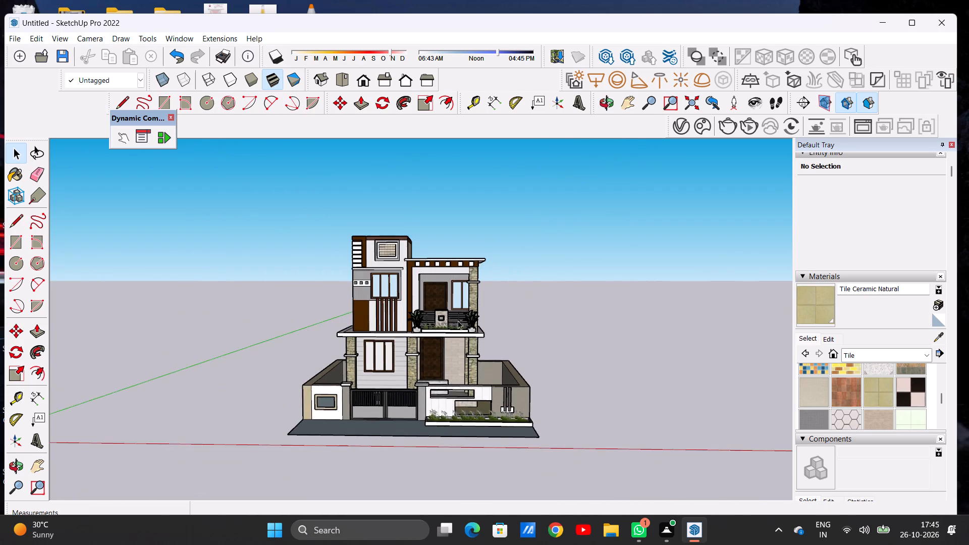
{"action": "scroll", "coordinate": [463, 314], "scroll_direction": "up", "scroll_amount": 5}
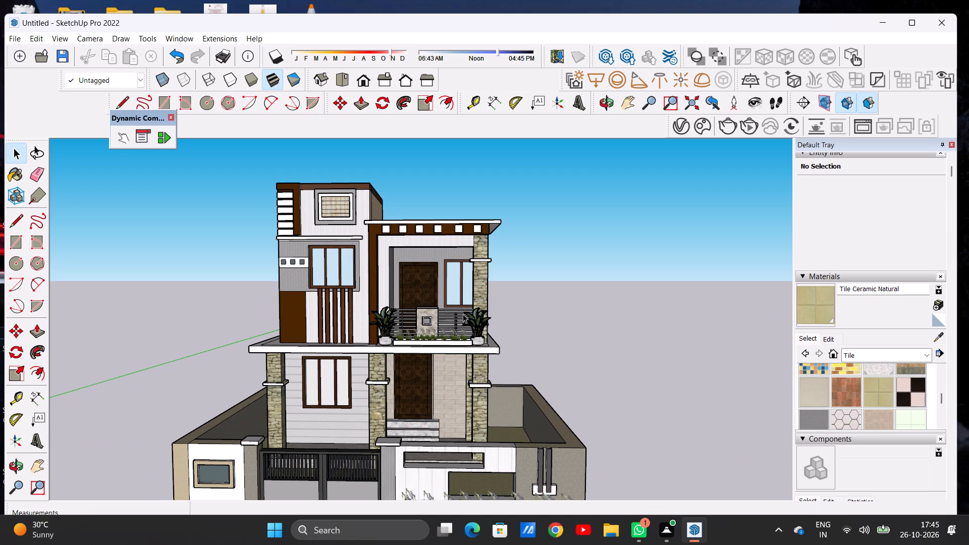
{"action": "scroll", "coordinate": [475, 314], "scroll_direction": "down", "scroll_amount": 5}
{"action": "middle_click_drag", "start_coordinate": [494, 316], "coordinate": [506, 333]}
{"action": "scroll", "coordinate": [477, 292], "scroll_direction": "down", "scroll_amount": 3}
{"action": "middle_click_drag", "start_coordinate": [475, 334], "coordinate": [445, 439]}
{"action": "scroll", "coordinate": [438, 426], "scroll_direction": "up", "scroll_amount": 6}
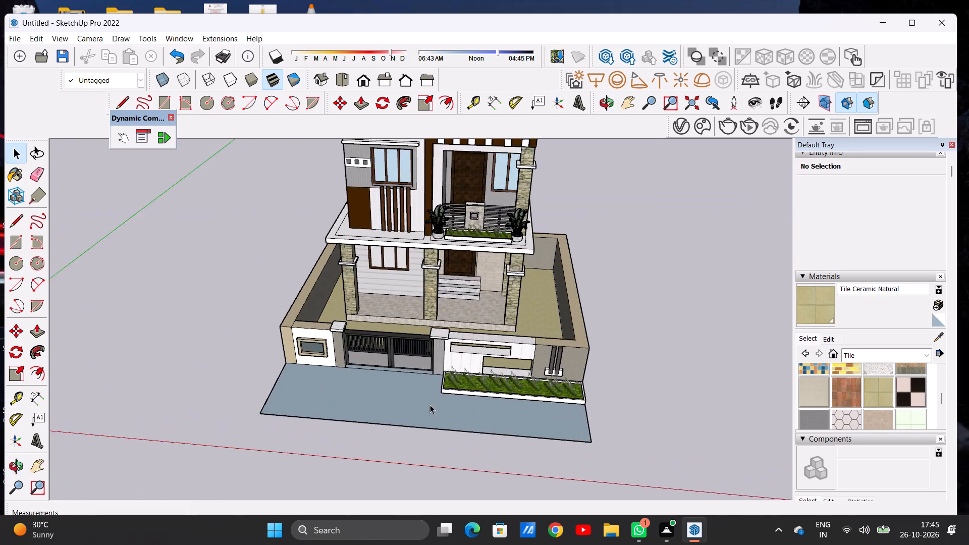
Paint the front ground surface and the narrow strip beneath the gate with the Square Glass Tile 01 material.
{"action": "scroll", "coordinate": [424, 397], "scroll_direction": "up", "scroll_amount": 5}
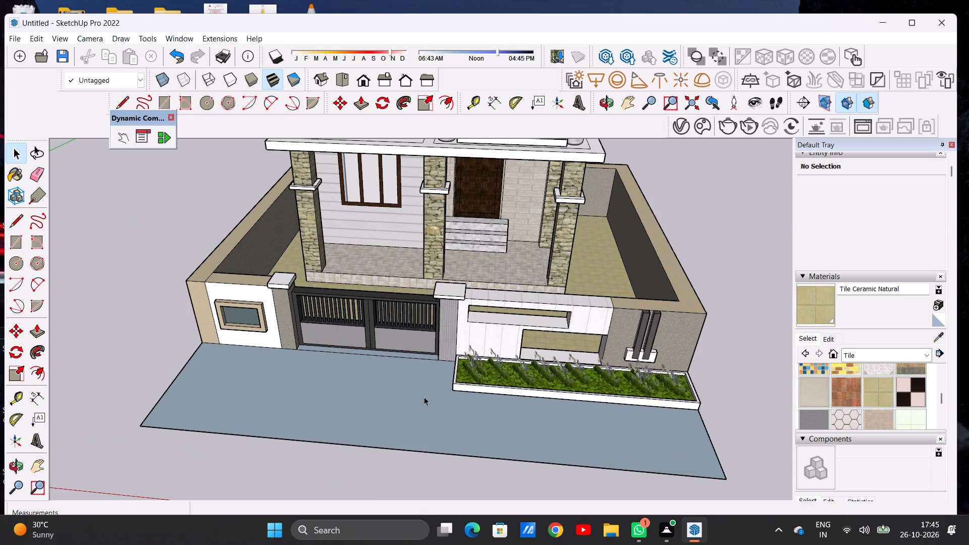
{"action": "scroll", "coordinate": [426, 394], "scroll_direction": "down", "scroll_amount": 4}
{"action": "scroll", "coordinate": [417, 387], "scroll_direction": "up", "scroll_amount": 3}
{"action": "middle_click_drag", "start_coordinate": [354, 388], "coordinate": [434, 389]}
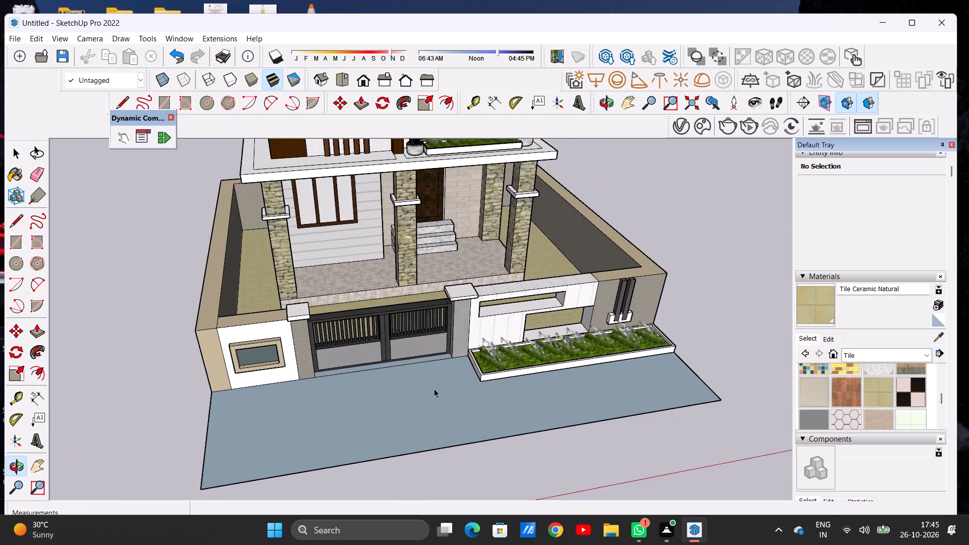
{"action": "scroll", "coordinate": [434, 377], "scroll_direction": "down", "scroll_amount": 3}
{"action": "scroll", "coordinate": [442, 387], "scroll_direction": "up", "scroll_amount": 5}
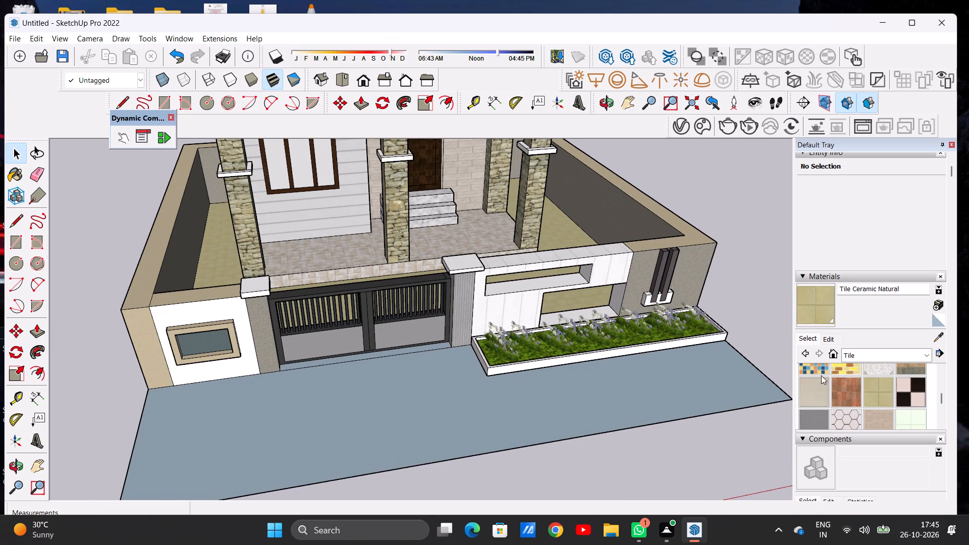
{"action": "scroll", "coordinate": [868, 381], "scroll_direction": "down", "scroll_amount": 1}
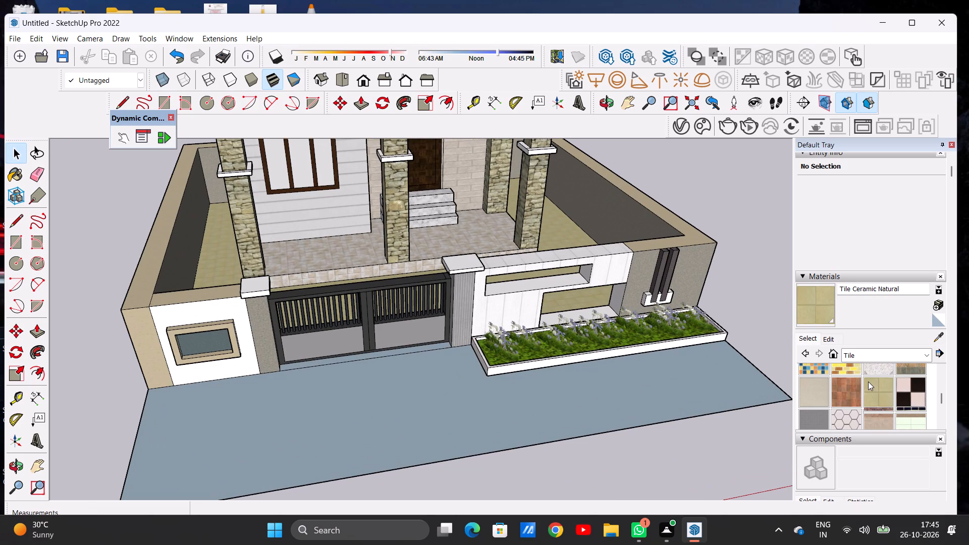
{"action": "scroll", "coordinate": [868, 381], "scroll_direction": "down", "scroll_amount": 3}
{"action": "scroll", "coordinate": [863, 346], "scroll_direction": "up", "scroll_amount": 1}
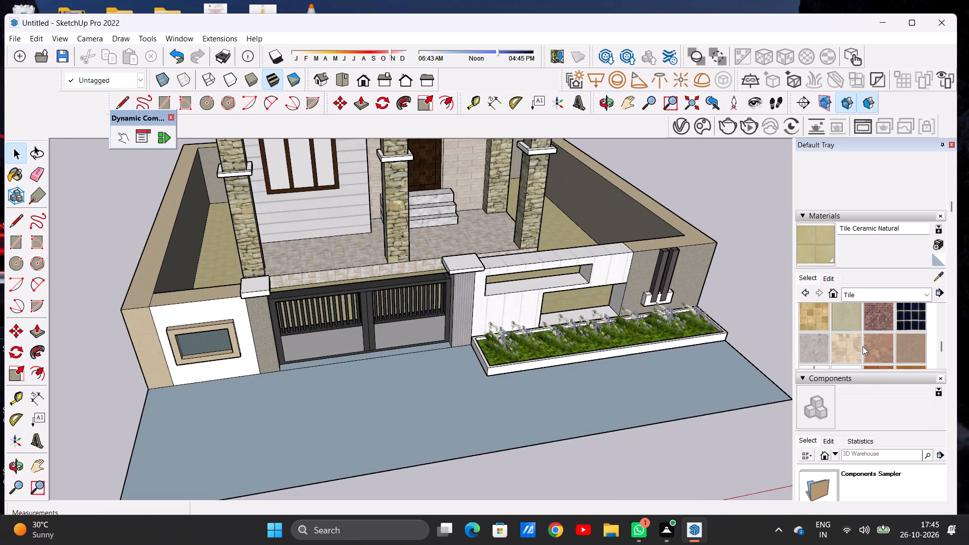
{"action": "scroll", "coordinate": [863, 346], "scroll_direction": "up", "scroll_amount": 3}
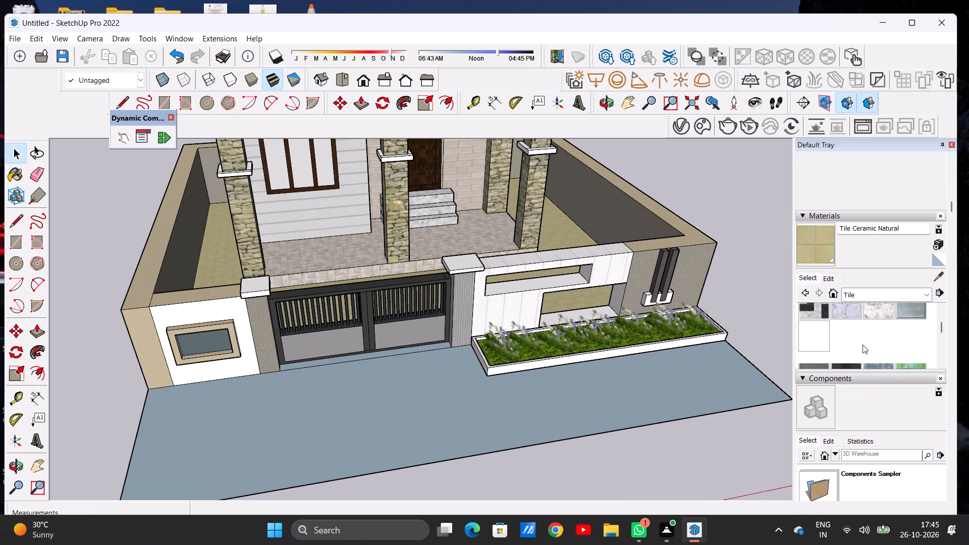
{"action": "scroll", "coordinate": [863, 345], "scroll_direction": "down", "scroll_amount": 1}
{"action": "scroll", "coordinate": [863, 345], "scroll_direction": "up", "scroll_amount": 1}
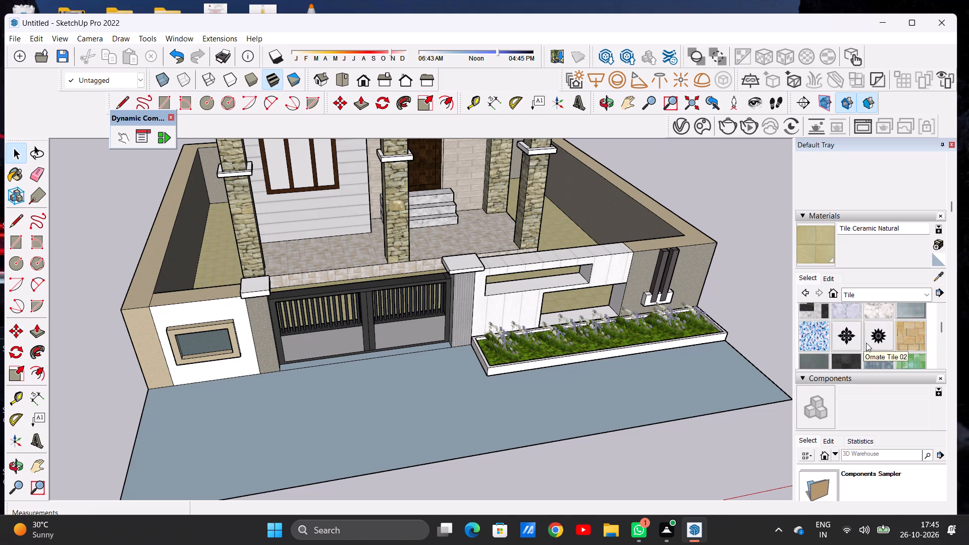
{"action": "scroll", "coordinate": [867, 342], "scroll_direction": "down", "scroll_amount": 1}
{"action": "left_click", "coordinate": [874, 307]}
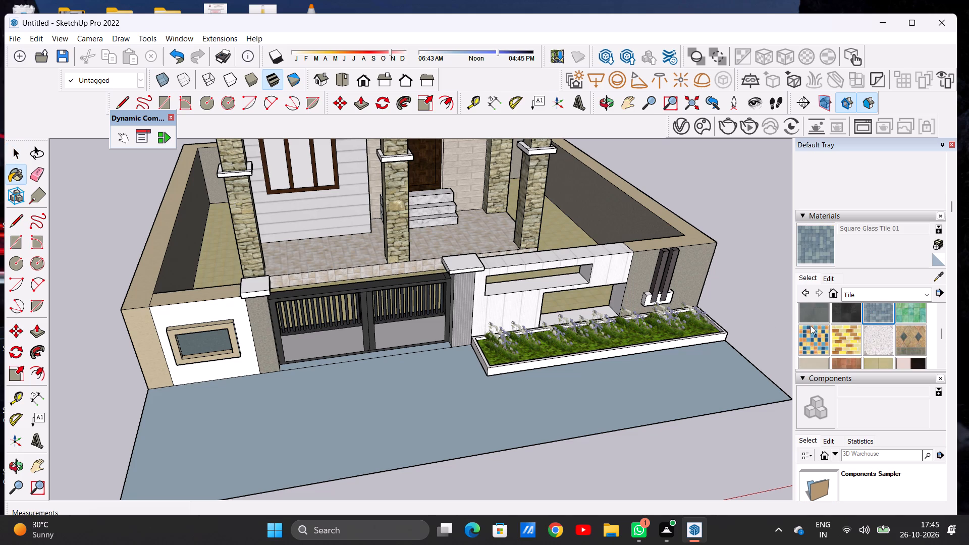
{"action": "left_click", "coordinate": [430, 415]}
{"action": "scroll", "coordinate": [417, 425], "scroll_direction": "up", "scroll_amount": 13}
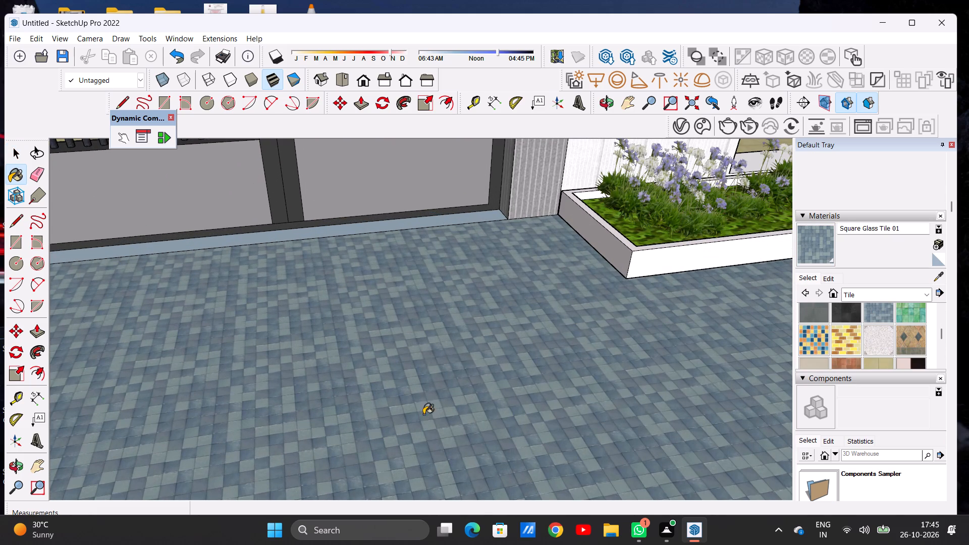
{"action": "scroll", "coordinate": [480, 206], "scroll_direction": "up", "scroll_amount": 10}
{"action": "left_click", "coordinate": [493, 222]}
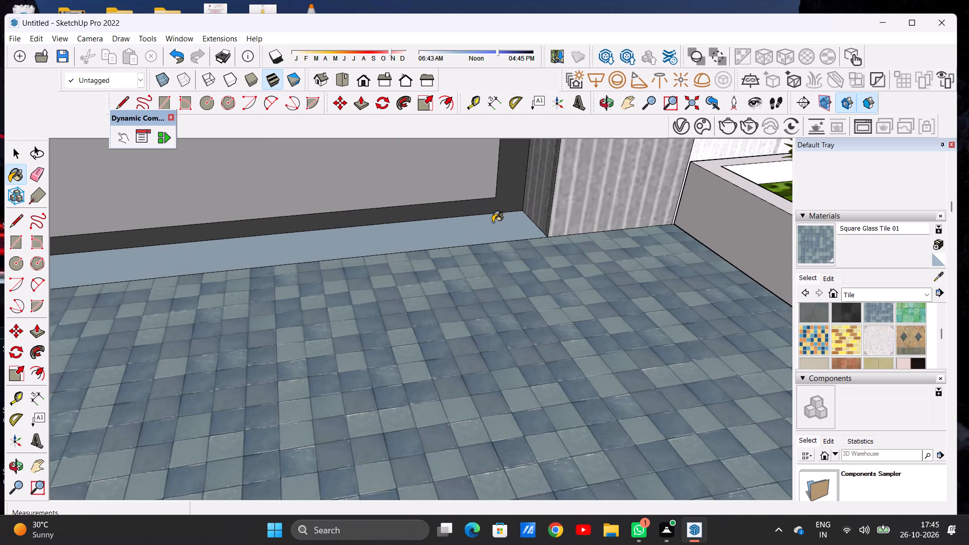
Inspect the tile pattern on the front ground surface close up and together with the gate and compound wall.
{"action": "scroll", "coordinate": [493, 248], "scroll_direction": "down", "scroll_amount": 20}
{"action": "scroll", "coordinate": [493, 248], "scroll_direction": "down", "scroll_amount": 8}
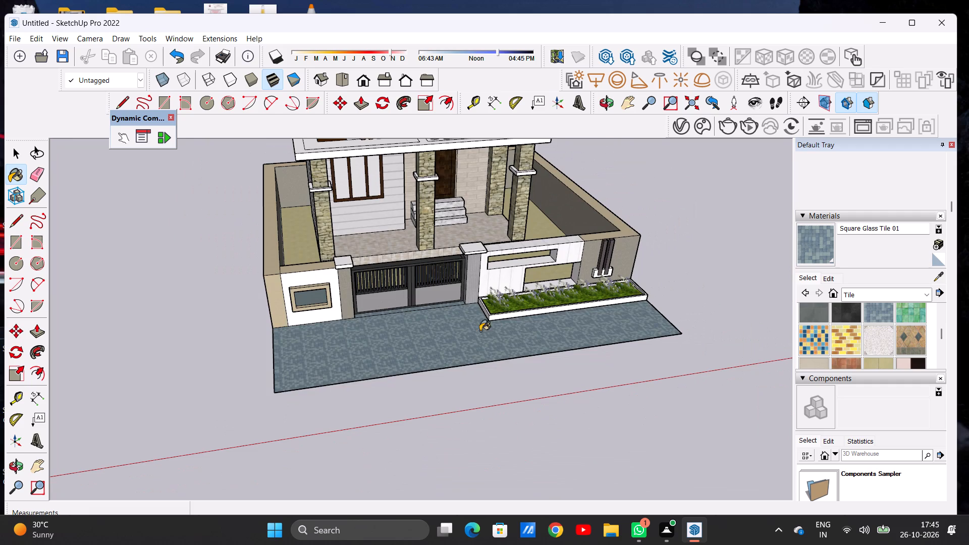
{"action": "middle_click_drag", "start_coordinate": [483, 334], "coordinate": [427, 379]}
{"action": "scroll", "coordinate": [423, 361], "scroll_direction": "up", "scroll_amount": 17}
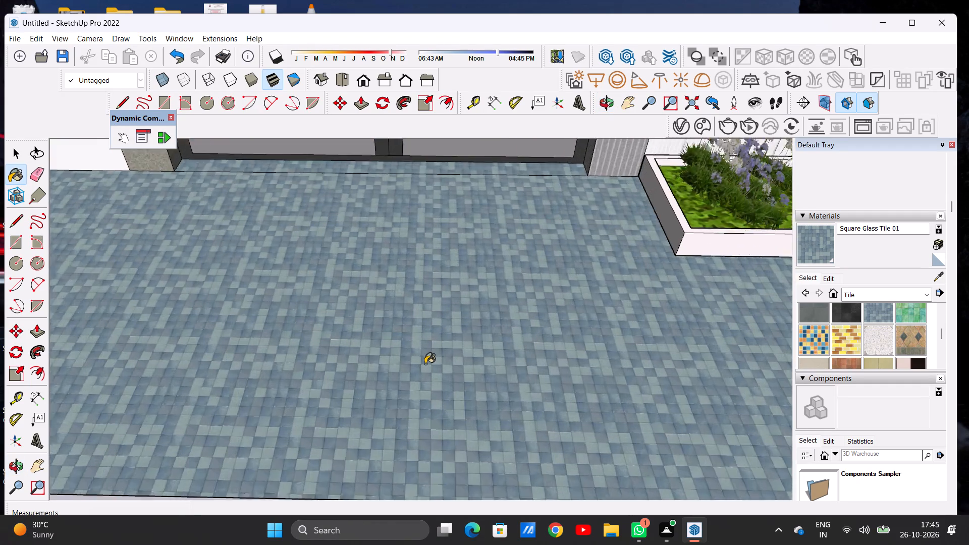
{"action": "scroll", "coordinate": [425, 364], "scroll_direction": "up", "scroll_amount": 4}
{"action": "scroll", "coordinate": [383, 356], "scroll_direction": "down", "scroll_amount": 15}
{"action": "scroll", "coordinate": [383, 355], "scroll_direction": "up", "scroll_amount": 3}
{"action": "scroll", "coordinate": [383, 355], "scroll_direction": "down", "scroll_amount": 1}
{"action": "scroll", "coordinate": [383, 355], "scroll_direction": "up", "scroll_amount": 8}
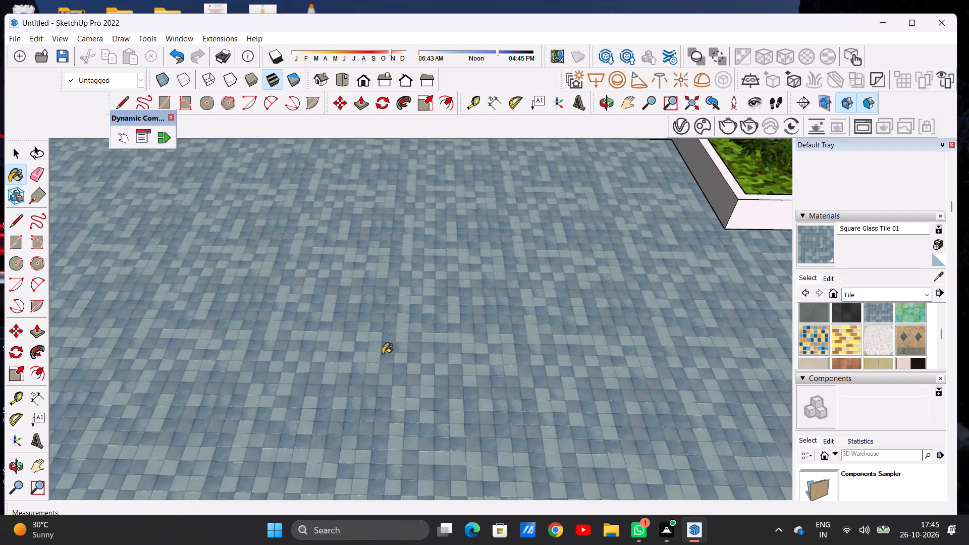
{"action": "scroll", "coordinate": [383, 354], "scroll_direction": "up", "scroll_amount": 8}
{"action": "scroll", "coordinate": [384, 355], "scroll_direction": "down", "scroll_amount": 2}
{"action": "scroll", "coordinate": [385, 356], "scroll_direction": "up", "scroll_amount": 1}
{"action": "scroll", "coordinate": [387, 357], "scroll_direction": "down", "scroll_amount": 1}
{"action": "scroll", "coordinate": [387, 357], "scroll_direction": "up", "scroll_amount": 1}
{"action": "scroll", "coordinate": [387, 357], "scroll_direction": "down", "scroll_amount": 13}
{"action": "scroll", "coordinate": [405, 331], "scroll_direction": "up", "scroll_amount": 1}
{"action": "scroll", "coordinate": [405, 331], "scroll_direction": "down", "scroll_amount": 11}
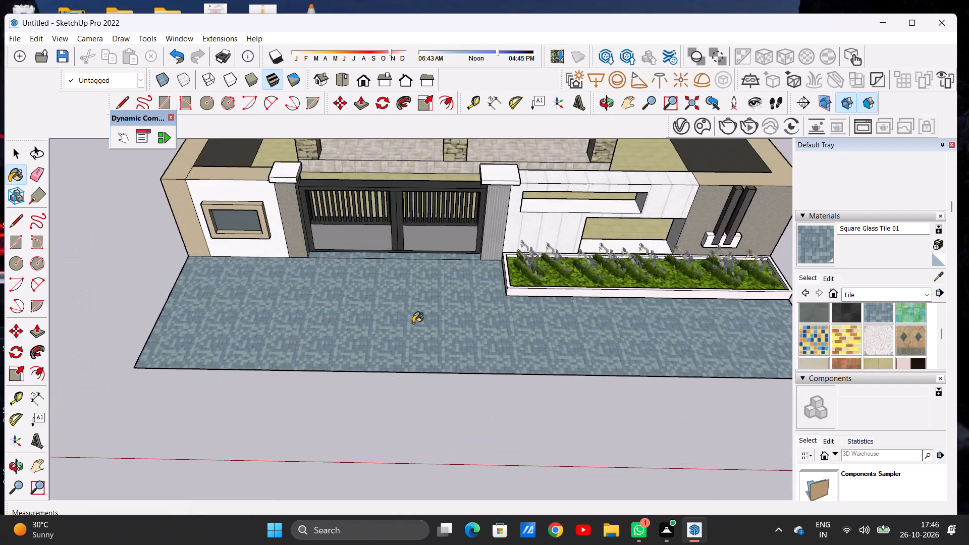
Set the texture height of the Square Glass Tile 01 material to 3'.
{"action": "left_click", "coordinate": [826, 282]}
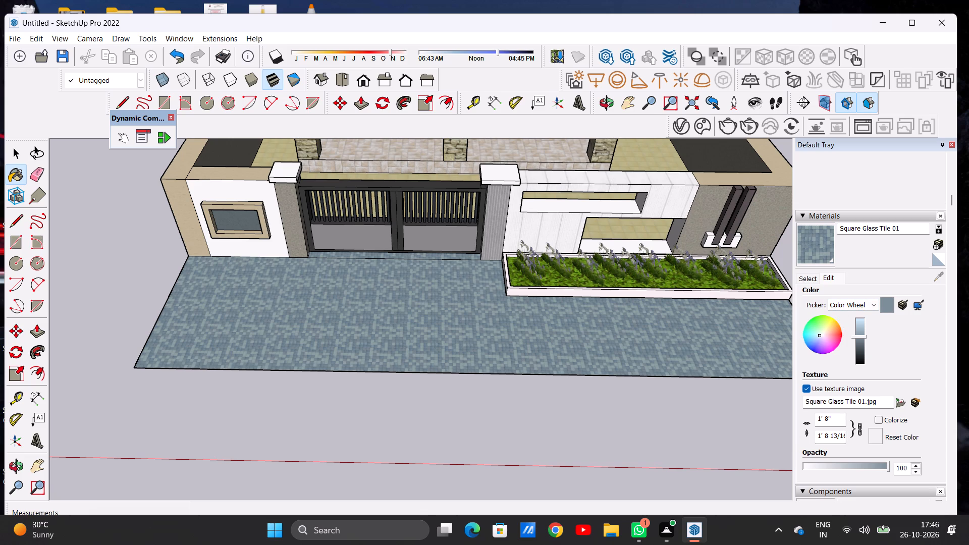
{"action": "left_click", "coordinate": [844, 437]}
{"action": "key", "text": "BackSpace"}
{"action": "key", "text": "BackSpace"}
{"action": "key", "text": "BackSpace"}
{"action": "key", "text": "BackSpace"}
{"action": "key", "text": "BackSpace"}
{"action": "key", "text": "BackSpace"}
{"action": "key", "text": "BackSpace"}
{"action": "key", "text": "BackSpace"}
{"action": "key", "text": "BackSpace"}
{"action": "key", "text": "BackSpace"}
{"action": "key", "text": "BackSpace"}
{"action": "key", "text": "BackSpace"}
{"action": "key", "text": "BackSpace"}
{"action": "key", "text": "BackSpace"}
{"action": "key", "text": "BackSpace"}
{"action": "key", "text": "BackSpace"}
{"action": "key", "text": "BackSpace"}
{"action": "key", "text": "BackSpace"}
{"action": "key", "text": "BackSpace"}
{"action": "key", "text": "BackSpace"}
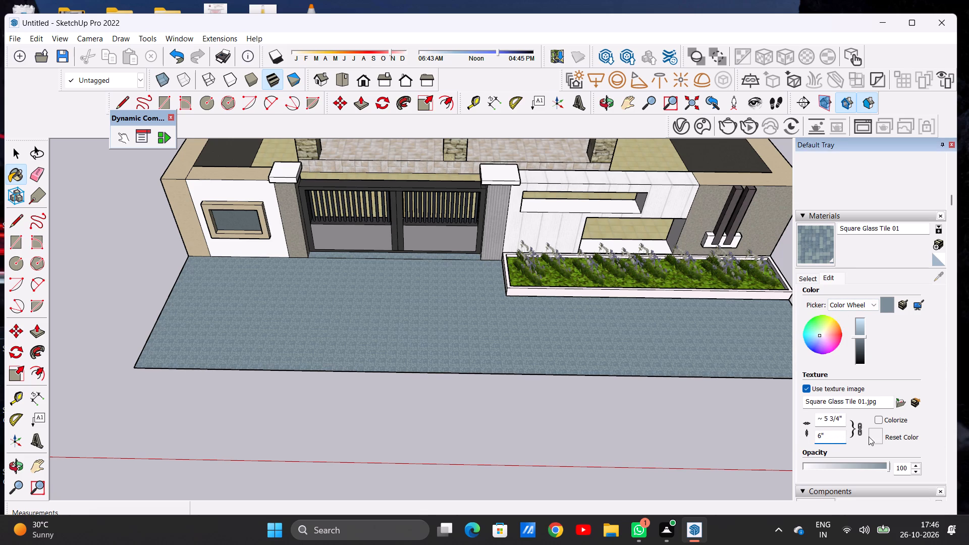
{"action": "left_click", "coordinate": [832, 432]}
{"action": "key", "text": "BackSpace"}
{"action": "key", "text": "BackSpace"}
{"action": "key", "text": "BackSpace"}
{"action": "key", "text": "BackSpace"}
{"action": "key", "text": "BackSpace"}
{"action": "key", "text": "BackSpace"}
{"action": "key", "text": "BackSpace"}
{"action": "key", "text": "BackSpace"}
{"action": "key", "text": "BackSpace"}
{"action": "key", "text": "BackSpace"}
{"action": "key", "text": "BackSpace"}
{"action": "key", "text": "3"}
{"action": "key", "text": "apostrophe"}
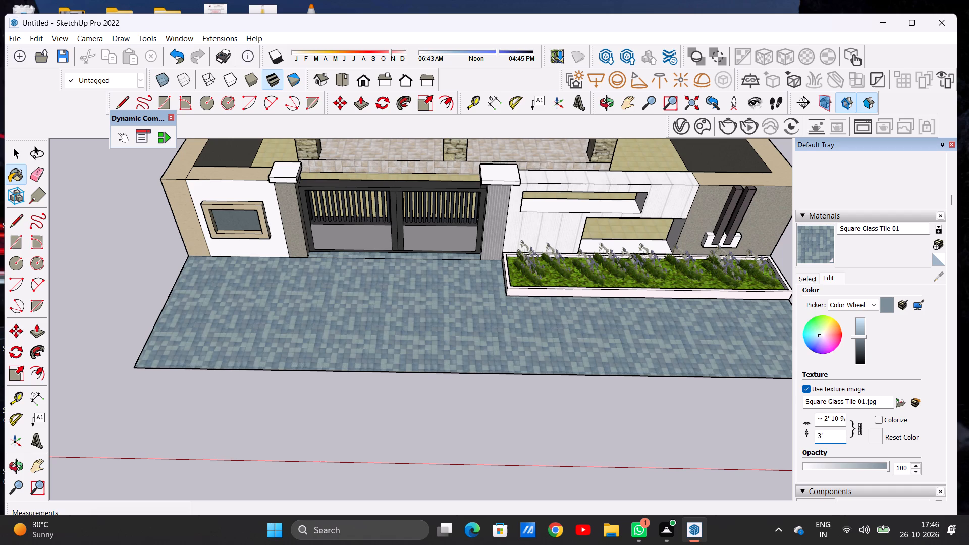
Set the texture height of Square Glass Tile 01 to 5' and leave the Paint Bucket.
{"action": "key", "text": "BackSpace"}
{"action": "key", "text": "BackSpace"}
{"action": "key", "text": "BackSpace"}
{"action": "key", "text": "5"}
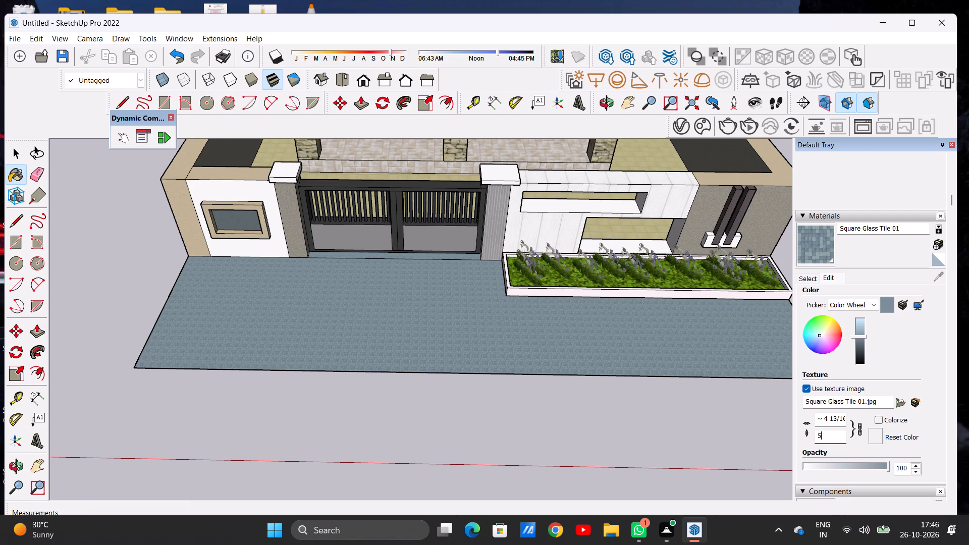
{"action": "key", "text": "apostrophe"}
{"action": "key", "text": "Return"}
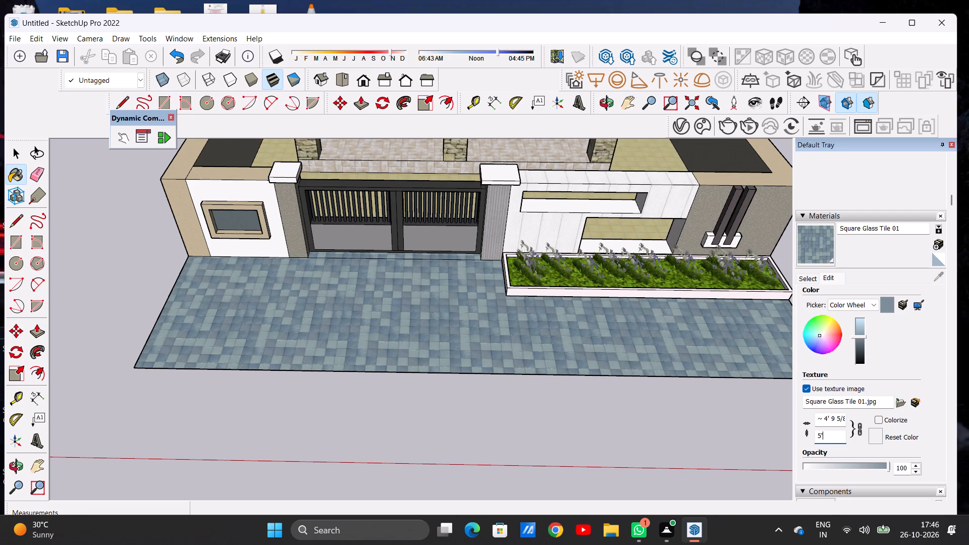
{"action": "key", "text": "space"}
{"action": "scroll", "coordinate": [501, 344], "scroll_direction": "down", "scroll_amount": 15}
{"action": "scroll", "coordinate": [532, 276], "scroll_direction": "up", "scroll_amount": 9}
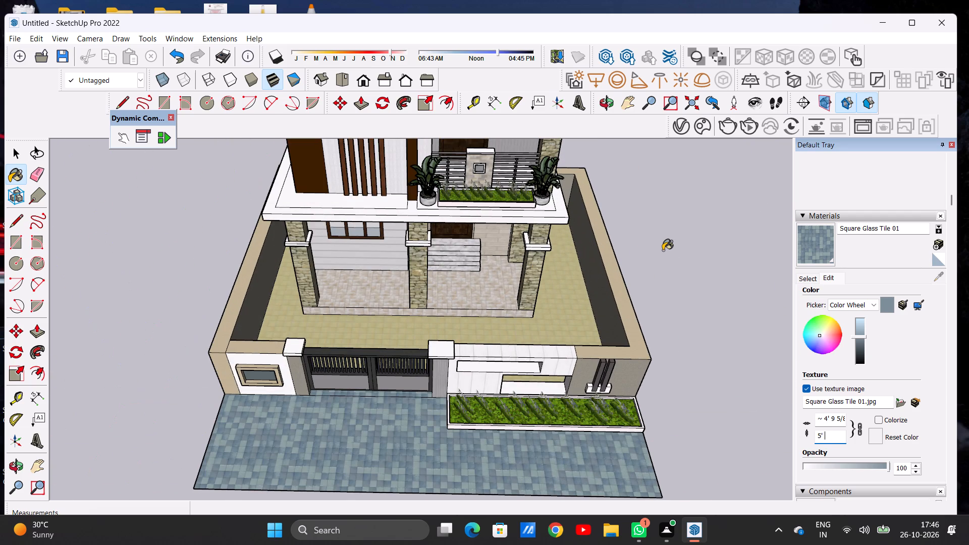
{"action": "key", "text": "space"}
{"action": "left_click", "coordinate": [666, 252]}
{"action": "left_click", "coordinate": [666, 255]}
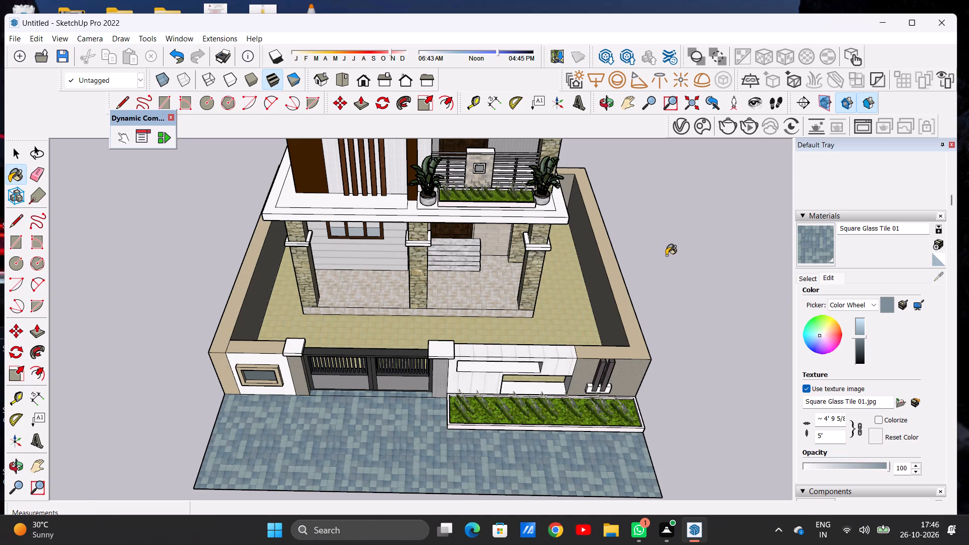
{"action": "key", "text": "space"}
Review the whole house with its tiled front ground from the front, both sides and above.
{"action": "scroll", "coordinate": [604, 271], "scroll_direction": "down", "scroll_amount": 7}
{"action": "scroll", "coordinate": [486, 251], "scroll_direction": "down", "scroll_amount": 4}
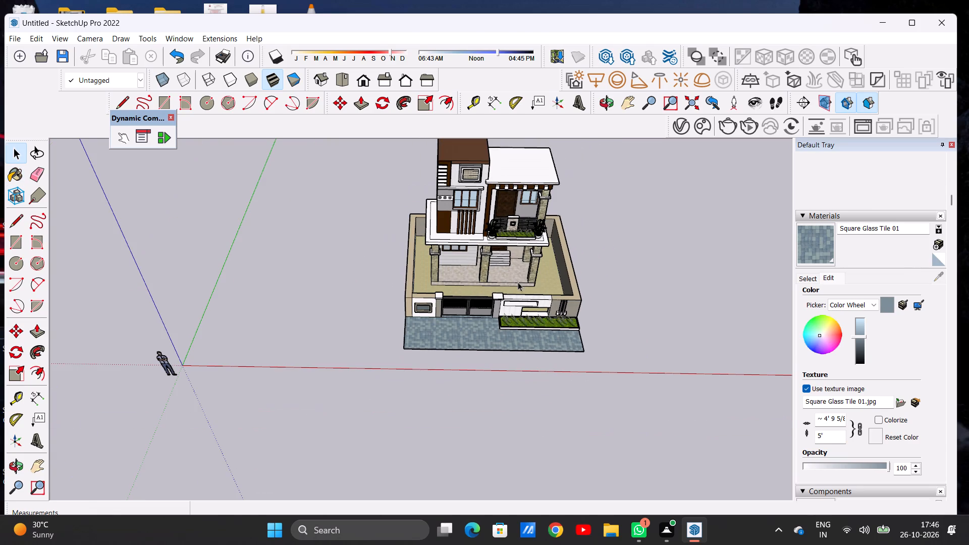
{"action": "middle_click_drag", "start_coordinate": [515, 280], "coordinate": [518, 222]}
{"action": "middle_click_drag", "start_coordinate": [518, 213], "coordinate": [518, 209]}
{"action": "scroll", "coordinate": [513, 213], "scroll_direction": "down", "scroll_amount": 4}
{"action": "scroll", "coordinate": [497, 222], "scroll_direction": "up", "scroll_amount": 12}
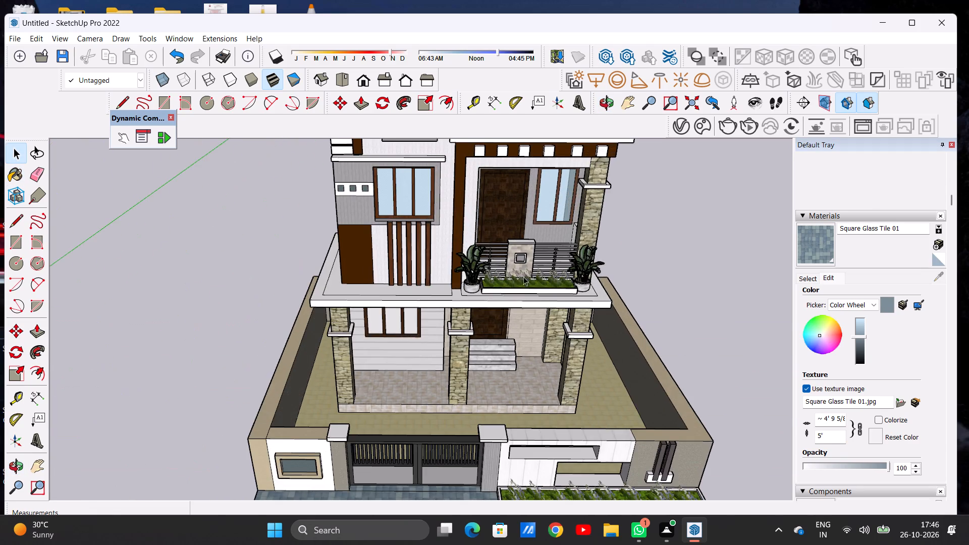
{"action": "middle_click_drag", "start_coordinate": [523, 294], "coordinate": [518, 236]}
{"action": "scroll", "coordinate": [518, 260], "scroll_direction": "down", "scroll_amount": 12}
{"action": "scroll", "coordinate": [537, 239], "scroll_direction": "up", "scroll_amount": 5}
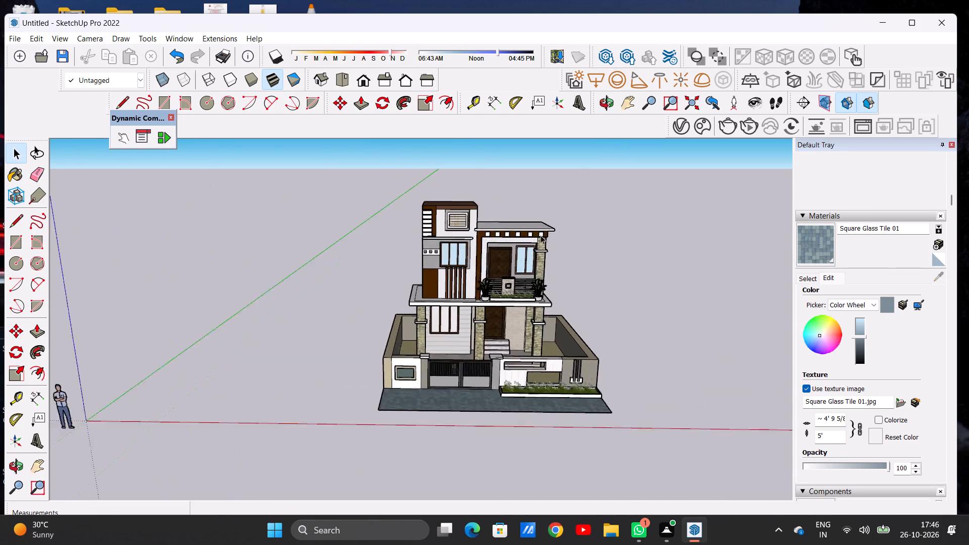
{"action": "scroll", "coordinate": [541, 235], "scroll_direction": "up", "scroll_amount": 1}
{"action": "middle_click_drag", "start_coordinate": [567, 264], "coordinate": [333, 239]}
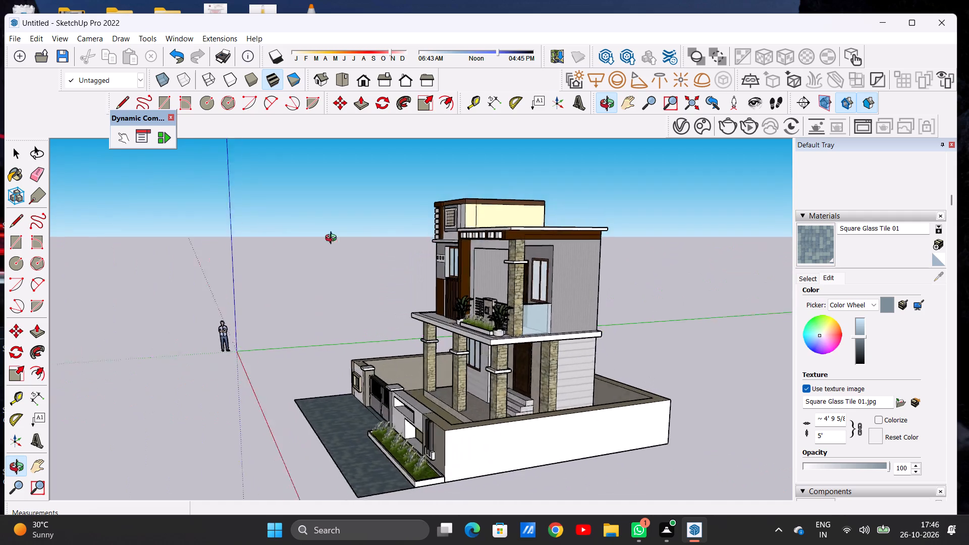
{"action": "middle_click_drag", "start_coordinate": [333, 239], "coordinate": [564, 245]}
{"action": "scroll", "coordinate": [482, 270], "scroll_direction": "up", "scroll_amount": 5}
{"action": "middle_click_drag", "start_coordinate": [346, 268], "coordinate": [586, 245]}
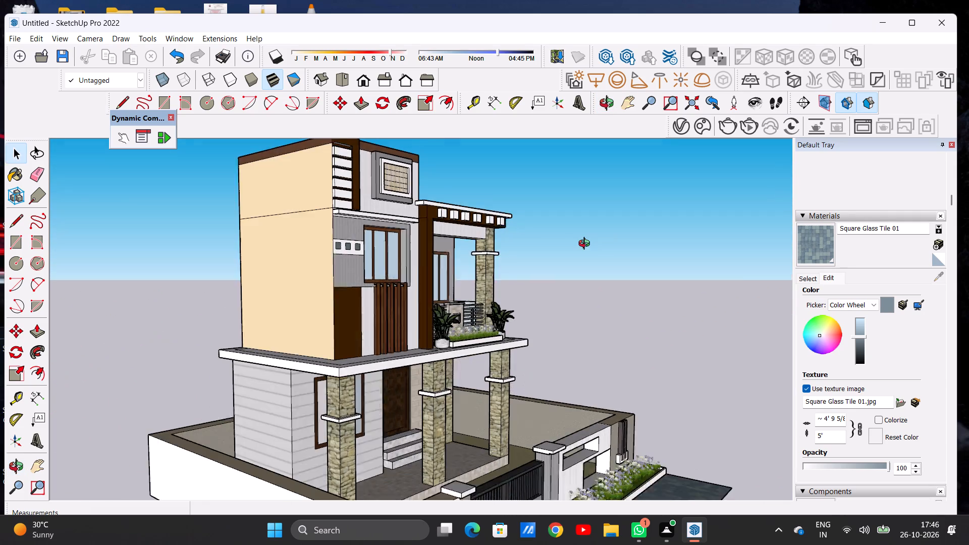
{"action": "middle_click_drag", "start_coordinate": [586, 245], "coordinate": [264, 248]}
{"action": "scroll", "coordinate": [473, 261], "scroll_direction": "down", "scroll_amount": 4}
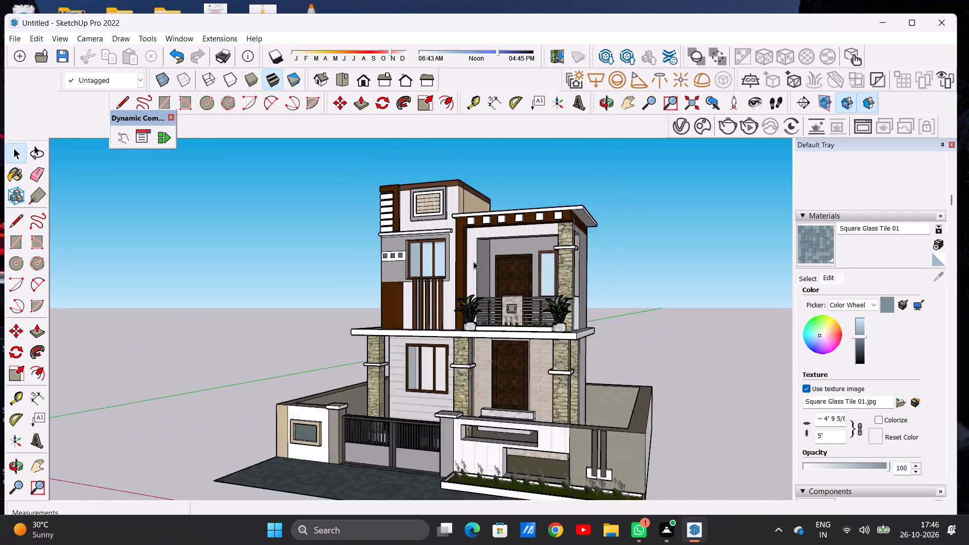
{"action": "scroll", "coordinate": [473, 261], "scroll_direction": "down", "scroll_amount": 4}
{"action": "scroll", "coordinate": [466, 255], "scroll_direction": "up", "scroll_amount": 4}
{"action": "middle_click_drag", "start_coordinate": [450, 268], "coordinate": [528, 280]}
{"action": "scroll", "coordinate": [520, 276], "scroll_direction": "down", "scroll_amount": 5}
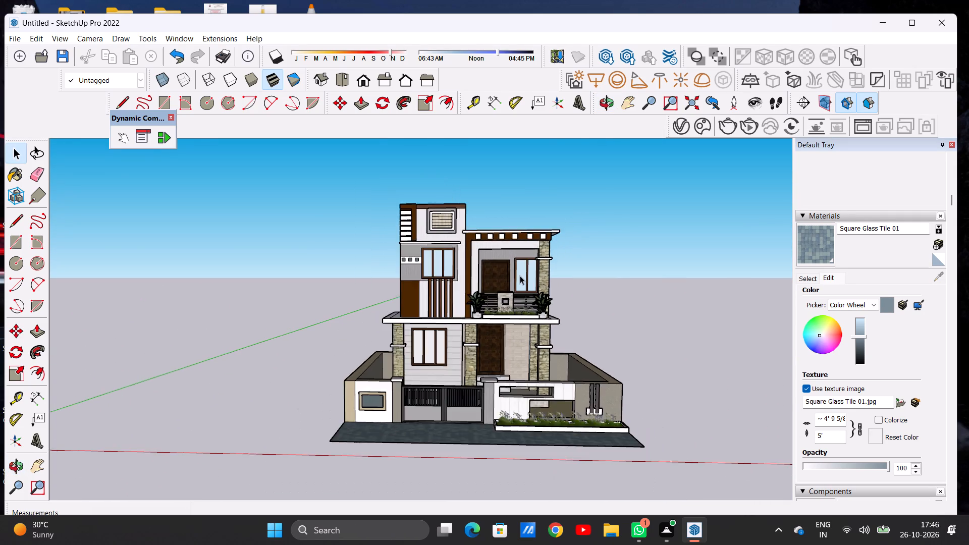
{"action": "scroll", "coordinate": [520, 276], "scroll_direction": "down", "scroll_amount": 2}
{"action": "scroll", "coordinate": [529, 300], "scroll_direction": "up", "scroll_amount": 7}
{"action": "middle_click_drag", "start_coordinate": [523, 224], "coordinate": [510, 353]}
{"action": "scroll", "coordinate": [510, 353], "scroll_direction": "up", "scroll_amount": 1}
{"action": "scroll", "coordinate": [506, 325], "scroll_direction": "down", "scroll_amount": 4}
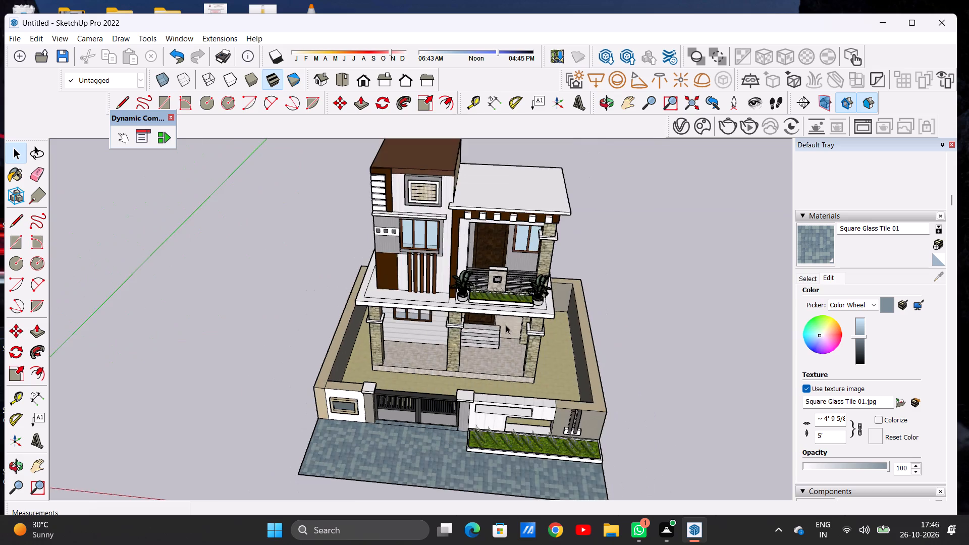
Paint the inset top face of the first-floor slab around the balcony planter and pots with Color M03.
{"action": "scroll", "coordinate": [512, 317], "scroll_direction": "up", "scroll_amount": 14}
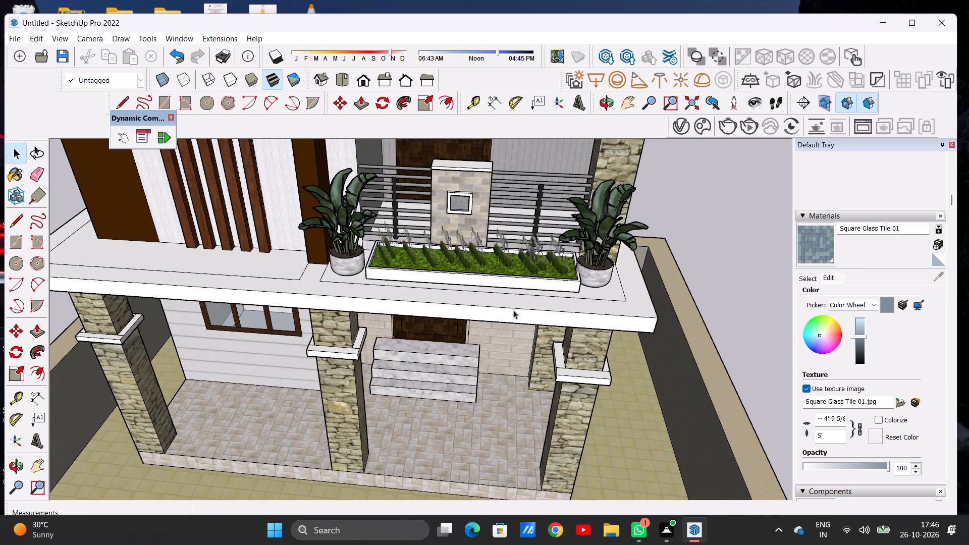
{"action": "left_click", "coordinate": [812, 279]}
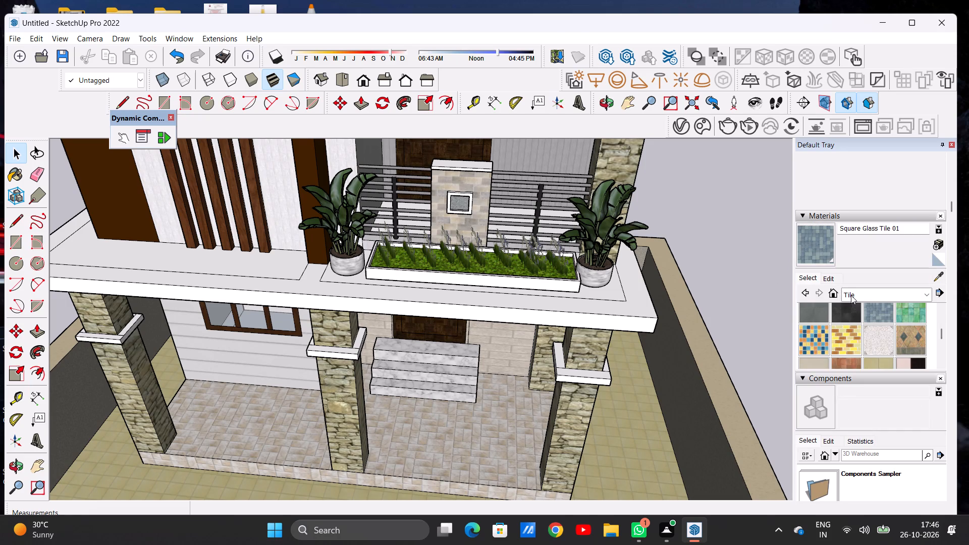
{"action": "left_click", "coordinate": [851, 295]}
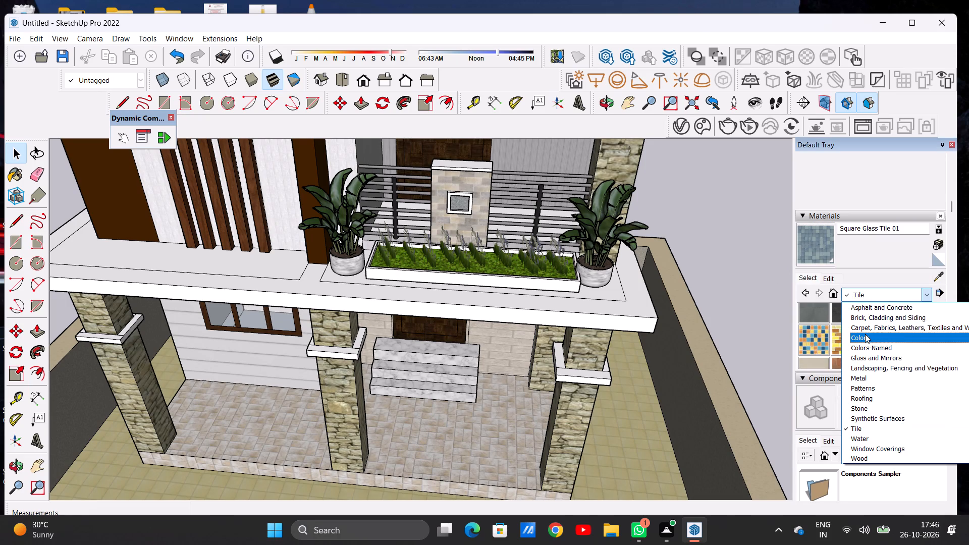
{"action": "left_click", "coordinate": [865, 334]}
{"action": "scroll", "coordinate": [863, 330], "scroll_direction": "down", "scroll_amount": 6}
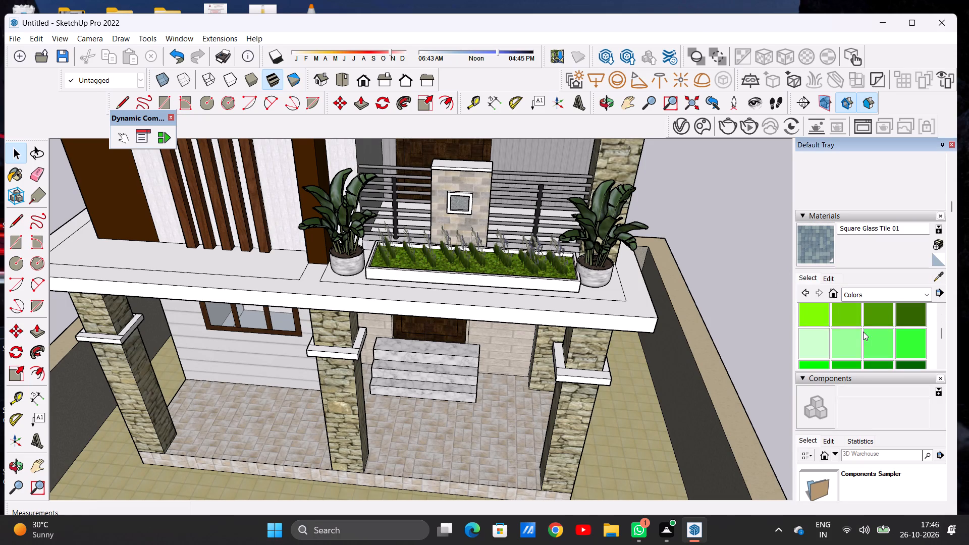
{"action": "scroll", "coordinate": [865, 331], "scroll_direction": "down", "scroll_amount": 8}
{"action": "scroll", "coordinate": [863, 329], "scroll_direction": "up", "scroll_amount": 1}
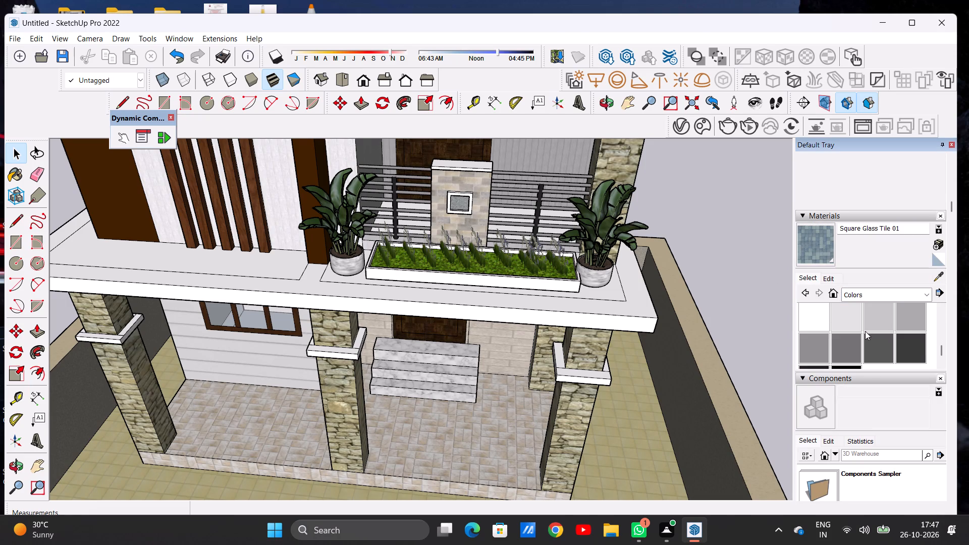
{"action": "left_click", "coordinate": [911, 317]}
{"action": "scroll", "coordinate": [622, 297], "scroll_direction": "up", "scroll_amount": 5}
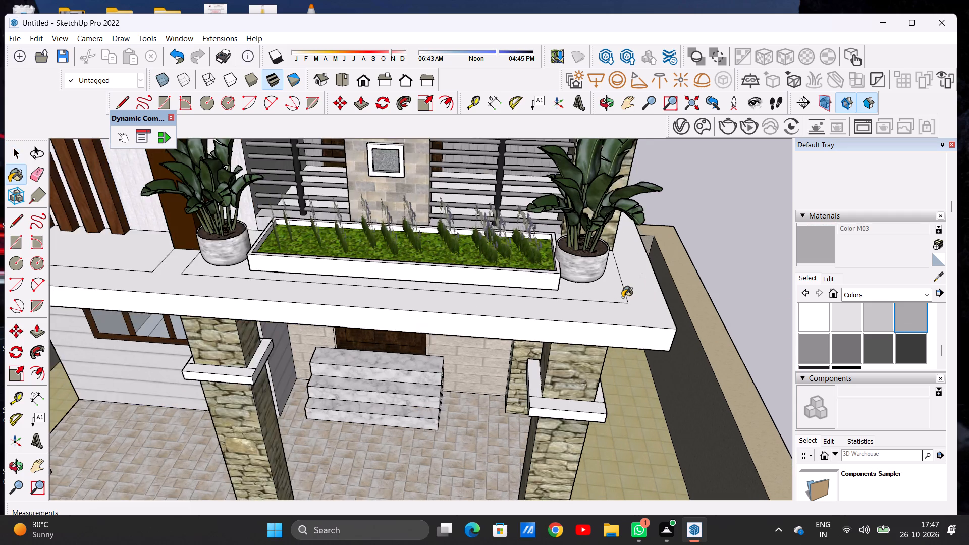
{"action": "scroll", "coordinate": [622, 297], "scroll_direction": "up", "scroll_amount": 7}
{"action": "left_click", "coordinate": [616, 294]}
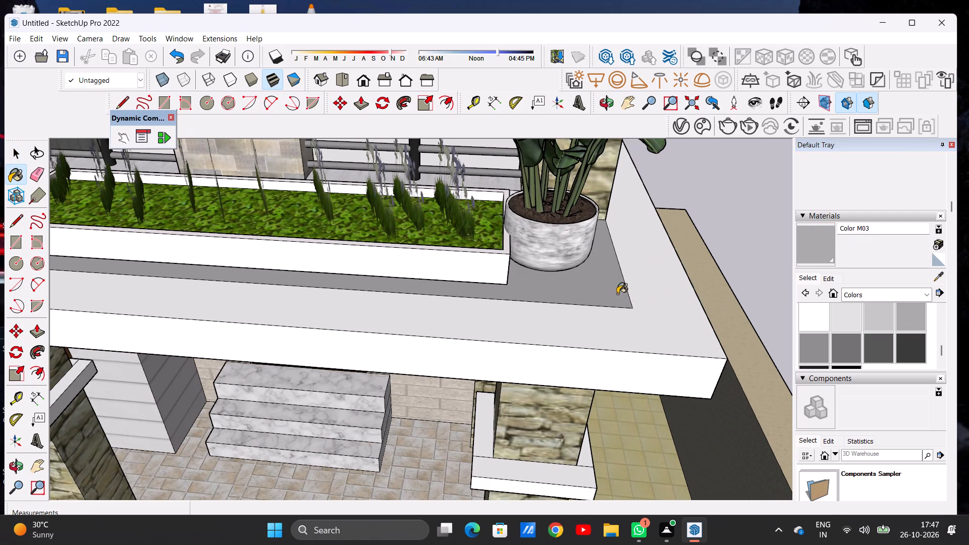
Paint the inset slab face below the vertical wooden slats with the same Color M03 and leave the Paint Bucket.
{"action": "scroll", "coordinate": [638, 290], "scroll_direction": "down", "scroll_amount": 12}
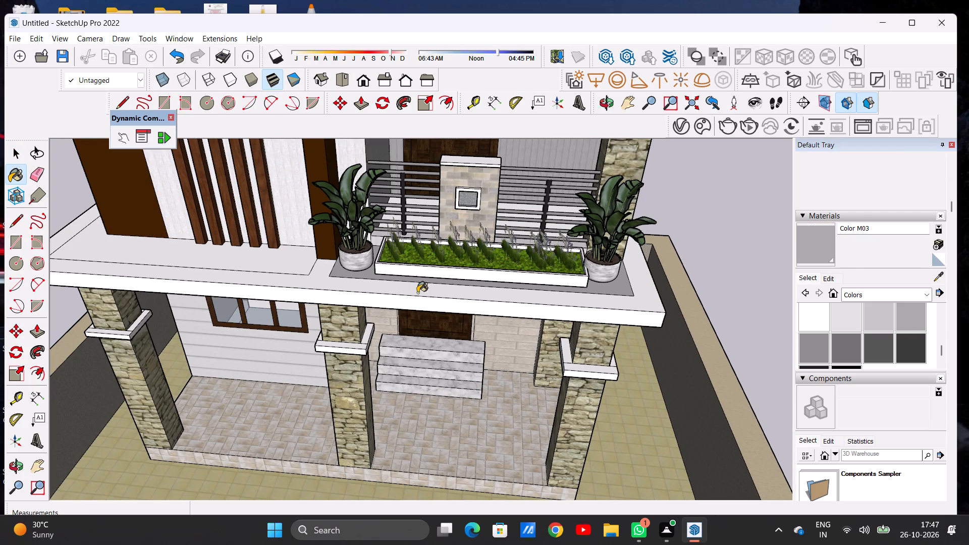
{"action": "scroll", "coordinate": [287, 268], "scroll_direction": "up", "scroll_amount": 7}
{"action": "left_click", "coordinate": [285, 262]}
{"action": "scroll", "coordinate": [483, 270], "scroll_direction": "down", "scroll_amount": 3}
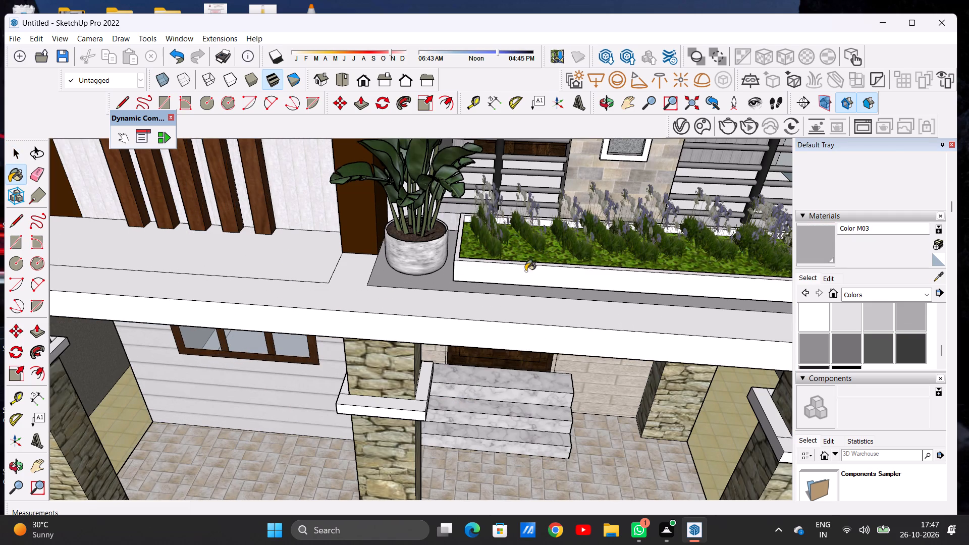
{"action": "scroll", "coordinate": [525, 271], "scroll_direction": "down", "scroll_amount": 11}
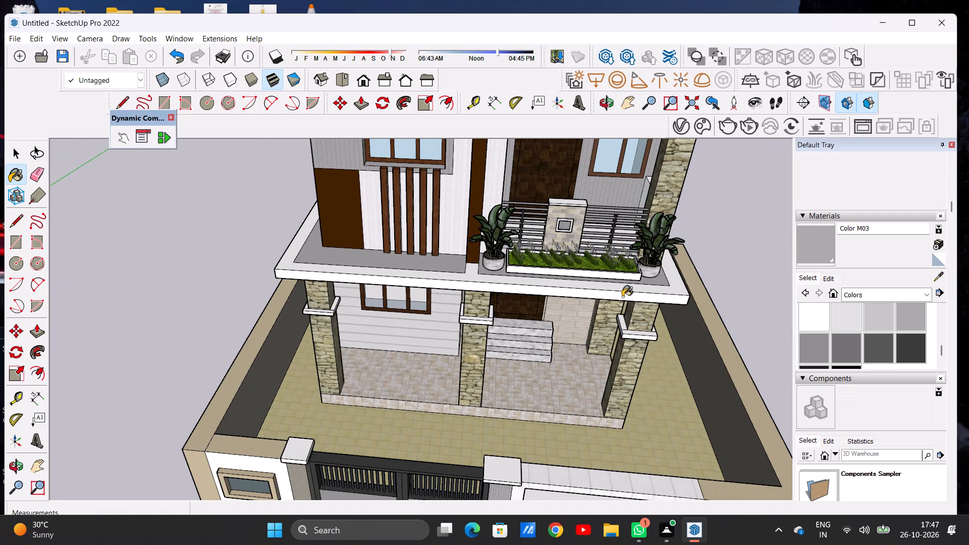
{"action": "scroll", "coordinate": [624, 297], "scroll_direction": "up", "scroll_amount": 3}
{"action": "scroll", "coordinate": [624, 297], "scroll_direction": "down", "scroll_amount": 1}
{"action": "scroll", "coordinate": [624, 297], "scroll_direction": "up", "scroll_amount": 10}
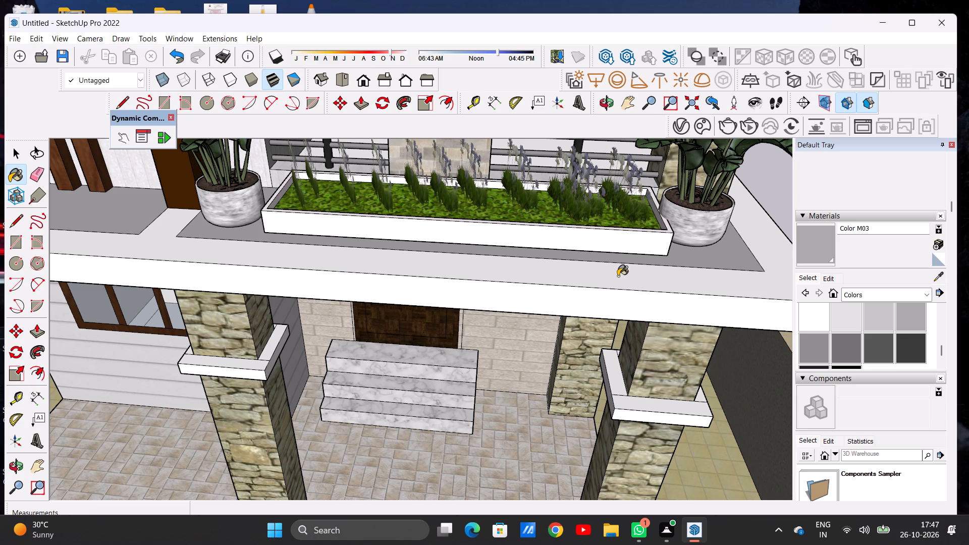
{"action": "scroll", "coordinate": [622, 275], "scroll_direction": "down", "scroll_amount": 11}
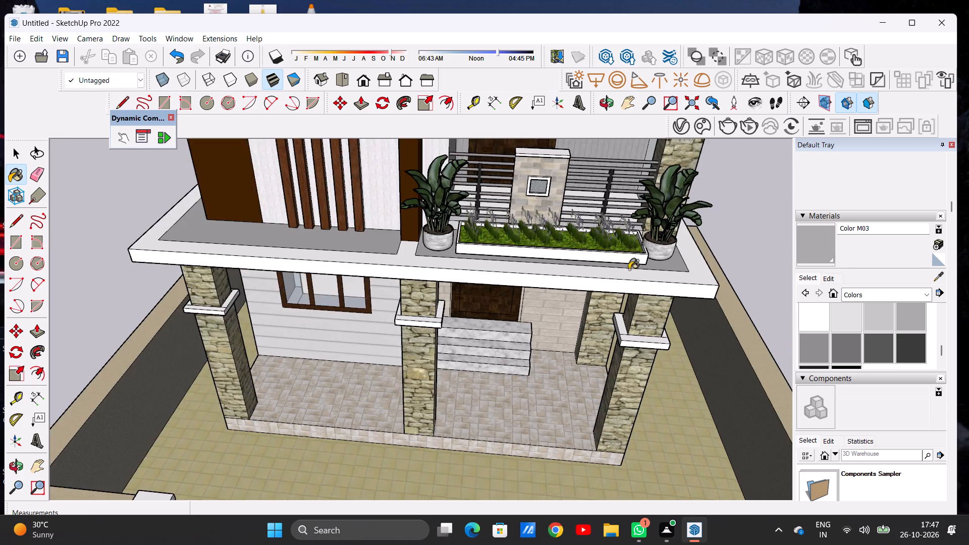
{"action": "scroll", "coordinate": [629, 269], "scroll_direction": "down", "scroll_amount": 10}
{"action": "scroll", "coordinate": [611, 257], "scroll_direction": "up", "scroll_amount": 6}
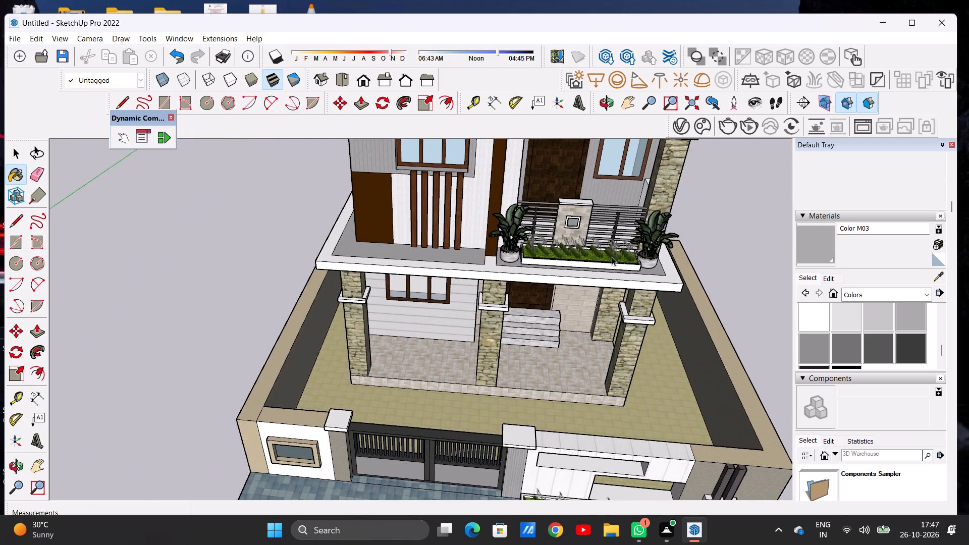
{"action": "key", "text": "space"}
Paint the top face of the roof slab above the balcony with Color M01.
{"action": "scroll", "coordinate": [575, 265], "scroll_direction": "down", "scroll_amount": 3}
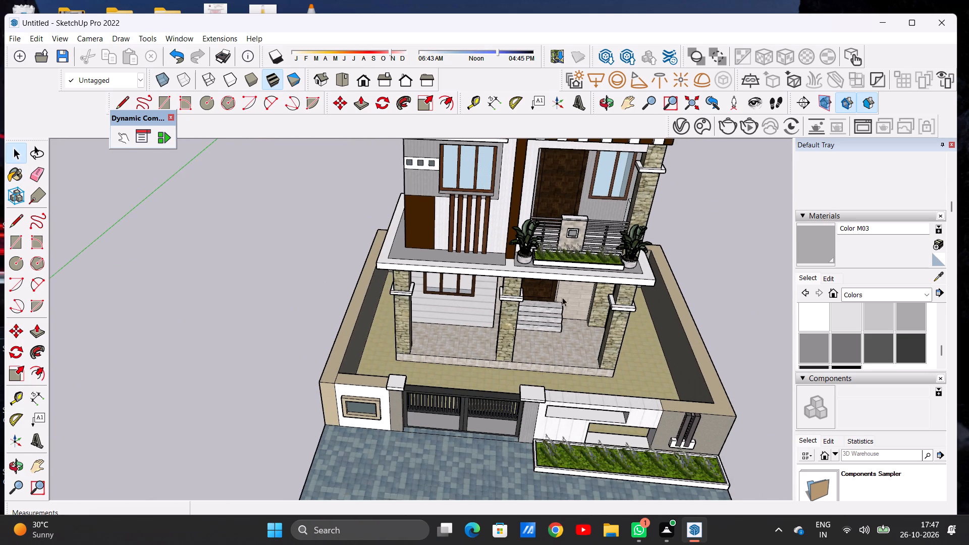
{"action": "middle_click_drag", "start_coordinate": [562, 296], "coordinate": [564, 249]}
{"action": "scroll", "coordinate": [557, 269], "scroll_direction": "down", "scroll_amount": 5}
{"action": "middle_click_drag", "start_coordinate": [562, 295], "coordinate": [572, 203]}
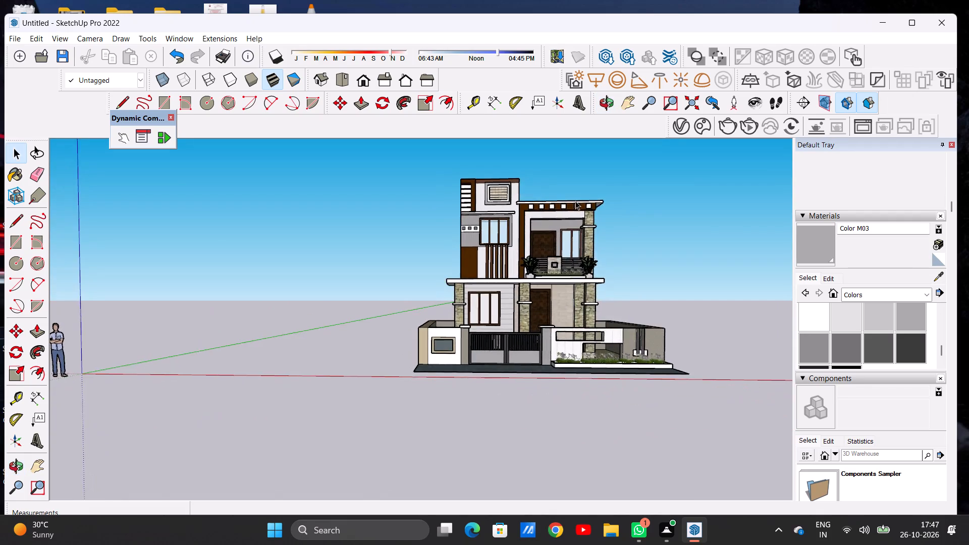
{"action": "scroll", "coordinate": [584, 200], "scroll_direction": "up", "scroll_amount": 13}
{"action": "middle_click_drag", "start_coordinate": [578, 200], "coordinate": [525, 381]}
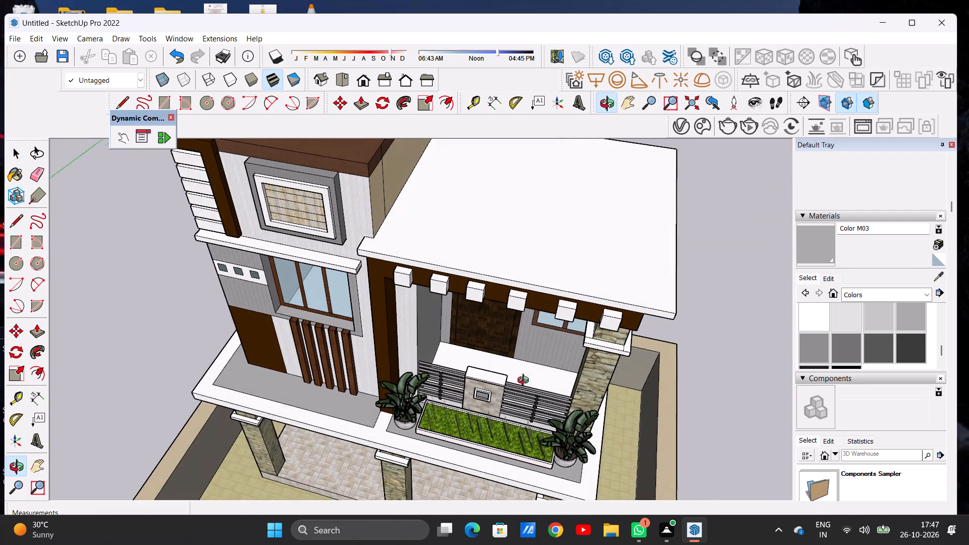
{"action": "middle_click_drag", "start_coordinate": [525, 381], "coordinate": [526, 381]}
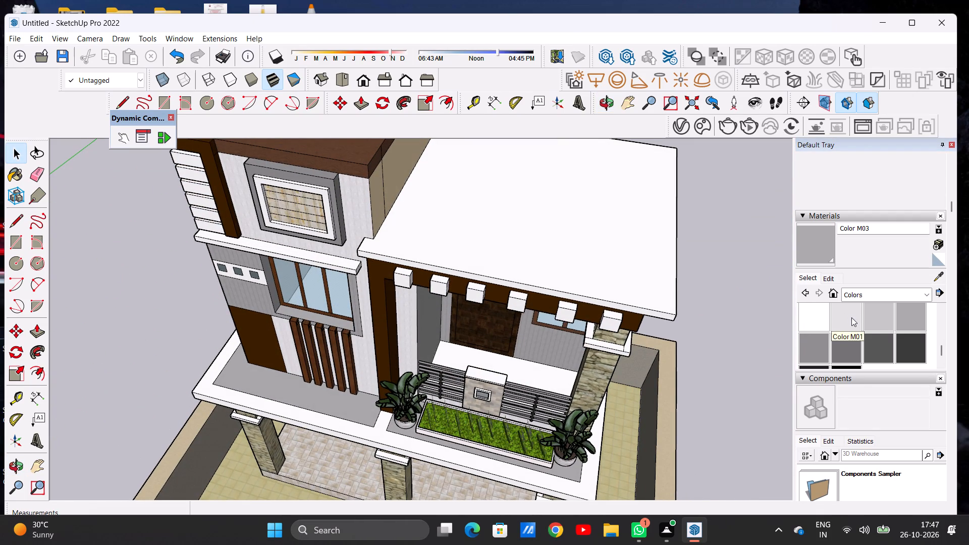
{"action": "left_click", "coordinate": [851, 317]}
{"action": "scroll", "coordinate": [631, 281], "scroll_direction": "up", "scroll_amount": 4}
{"action": "left_click", "coordinate": [627, 282]}
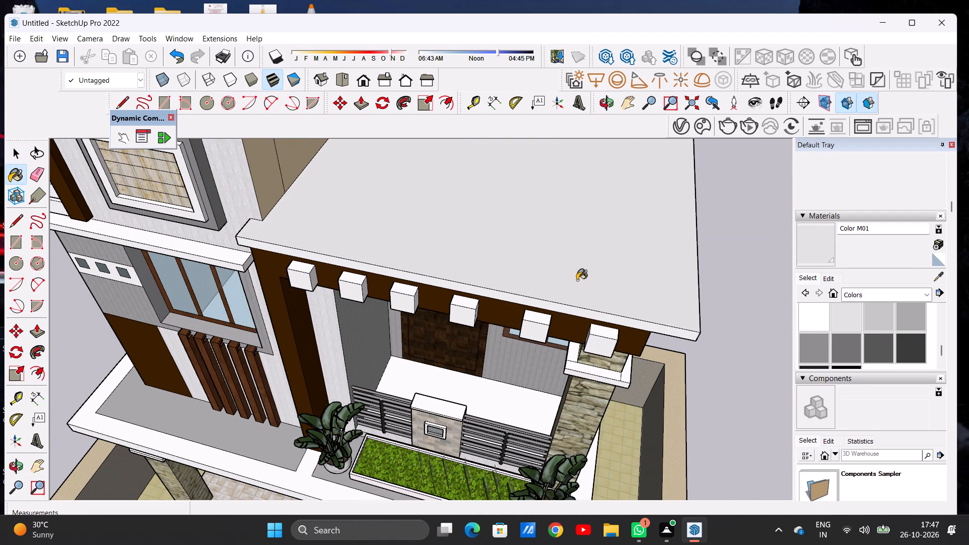
Paint the front edge of the balcony roof slab with Color M01.
{"action": "scroll", "coordinate": [574, 256], "scroll_direction": "down", "scroll_amount": 8}
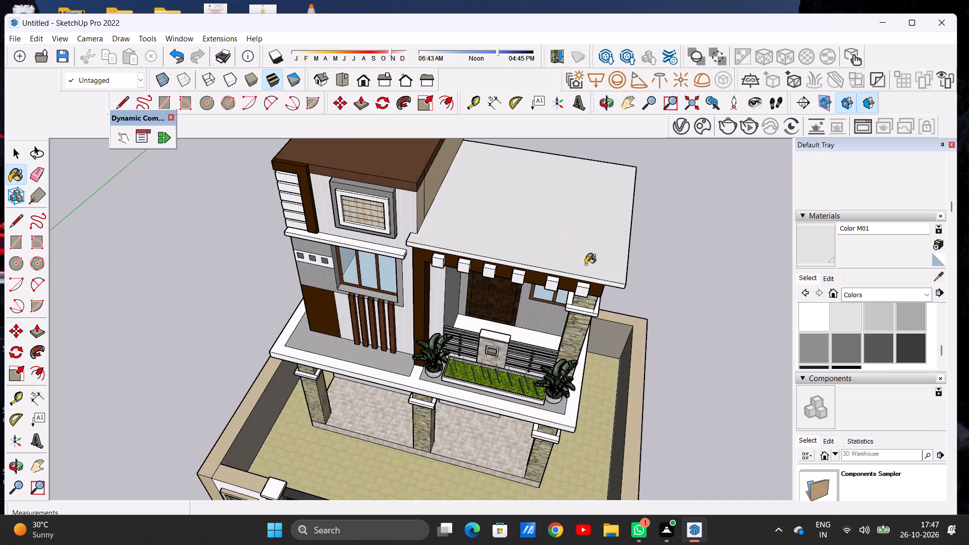
{"action": "scroll", "coordinate": [630, 294], "scroll_direction": "up", "scroll_amount": 1}
{"action": "scroll", "coordinate": [630, 294], "scroll_direction": "down", "scroll_amount": 1}
{"action": "scroll", "coordinate": [631, 294], "scroll_direction": "up", "scroll_amount": 7}
{"action": "scroll", "coordinate": [619, 288], "scroll_direction": "down", "scroll_amount": 1}
{"action": "scroll", "coordinate": [619, 288], "scroll_direction": "up", "scroll_amount": 7}
{"action": "left_click", "coordinate": [609, 252]}
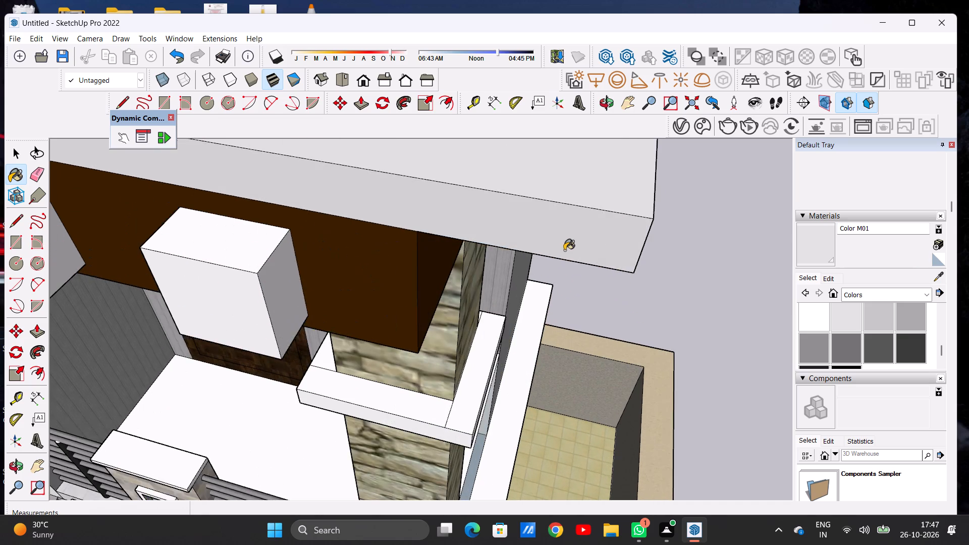
Paint the outer side edge of the balcony roof slab, above the stone column, with Color M01.
{"action": "scroll", "coordinate": [564, 250], "scroll_direction": "down", "scroll_amount": 20}
{"action": "scroll", "coordinate": [564, 250], "scroll_direction": "down", "scroll_amount": 5}
{"action": "middle_click_drag", "start_coordinate": [582, 264], "coordinate": [490, 197]}
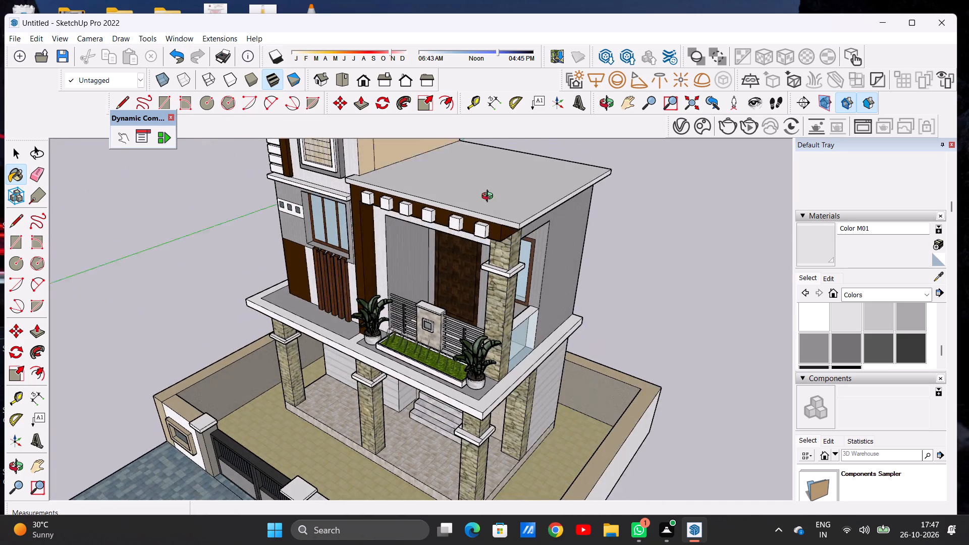
{"action": "middle_click_drag", "start_coordinate": [490, 197], "coordinate": [488, 197]}
{"action": "scroll", "coordinate": [509, 207], "scroll_direction": "up", "scroll_amount": 16}
{"action": "scroll", "coordinate": [521, 240], "scroll_direction": "down", "scroll_amount": 1}
{"action": "scroll", "coordinate": [520, 239], "scroll_direction": "up", "scroll_amount": 1}
{"action": "scroll", "coordinate": [519, 239], "scroll_direction": "down", "scroll_amount": 1}
{"action": "scroll", "coordinate": [518, 239], "scroll_direction": "up", "scroll_amount": 1}
{"action": "left_click", "coordinate": [515, 235]}
Paint the rear edge of the balcony roof slab with Color M01 and leave the Paint Bucket.
{"action": "scroll", "coordinate": [490, 271], "scroll_direction": "down", "scroll_amount": 2}
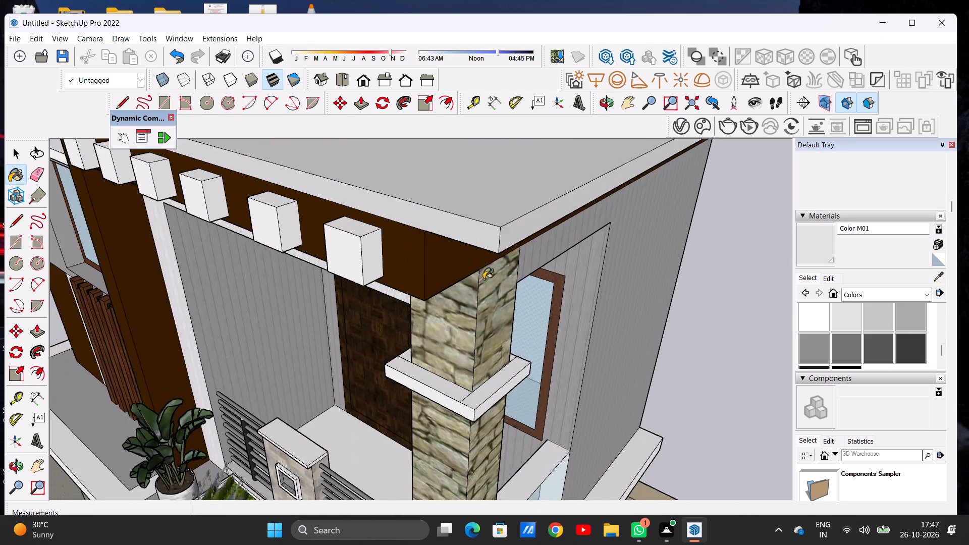
{"action": "scroll", "coordinate": [483, 279], "scroll_direction": "down", "scroll_amount": 17}
{"action": "middle_click_drag", "start_coordinate": [569, 237], "coordinate": [309, 235]}
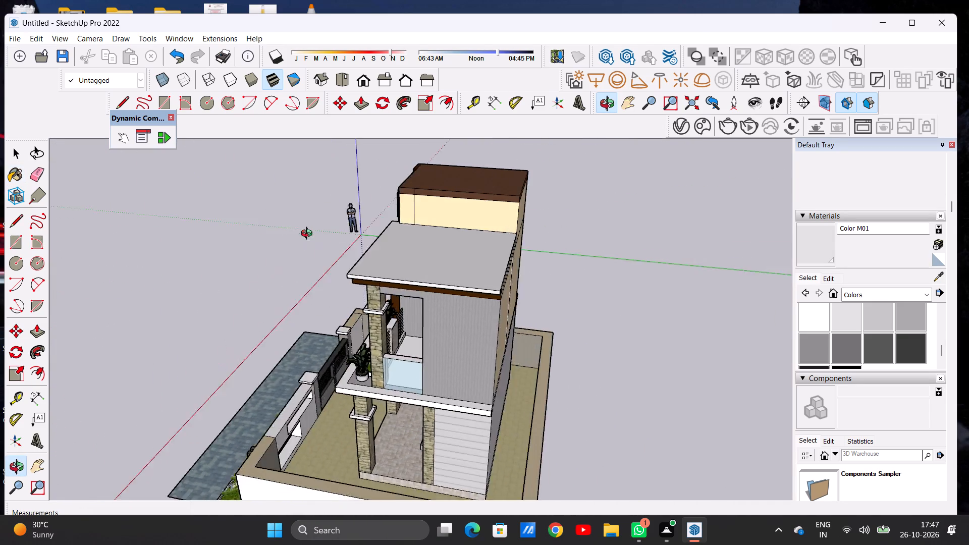
{"action": "middle_click_drag", "start_coordinate": [309, 235], "coordinate": [211, 230]}
{"action": "scroll", "coordinate": [443, 308], "scroll_direction": "up", "scroll_amount": 19}
{"action": "scroll", "coordinate": [417, 270], "scroll_direction": "down", "scroll_amount": 1}
{"action": "scroll", "coordinate": [417, 270], "scroll_direction": "up", "scroll_amount": 1}
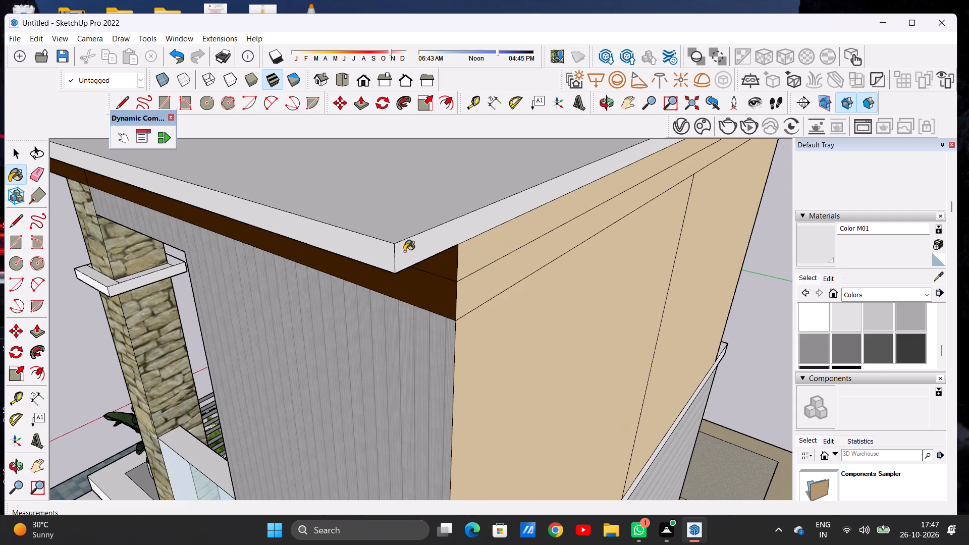
{"action": "left_click", "coordinate": [404, 251]}
{"action": "scroll", "coordinate": [404, 251], "scroll_direction": "down", "scroll_amount": 20}
{"action": "scroll", "coordinate": [404, 251], "scroll_direction": "down", "scroll_amount": 8}
{"action": "middle_click_drag", "start_coordinate": [408, 269], "coordinate": [416, 270]}
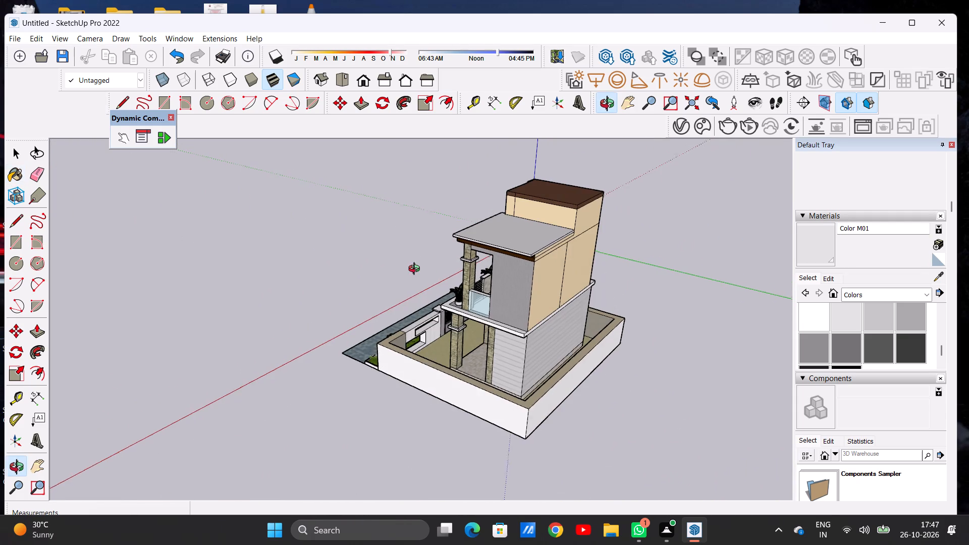
{"action": "middle_click_drag", "start_coordinate": [416, 270], "coordinate": [659, 259]}
{"action": "middle_click_drag", "start_coordinate": [374, 268], "coordinate": [657, 249]}
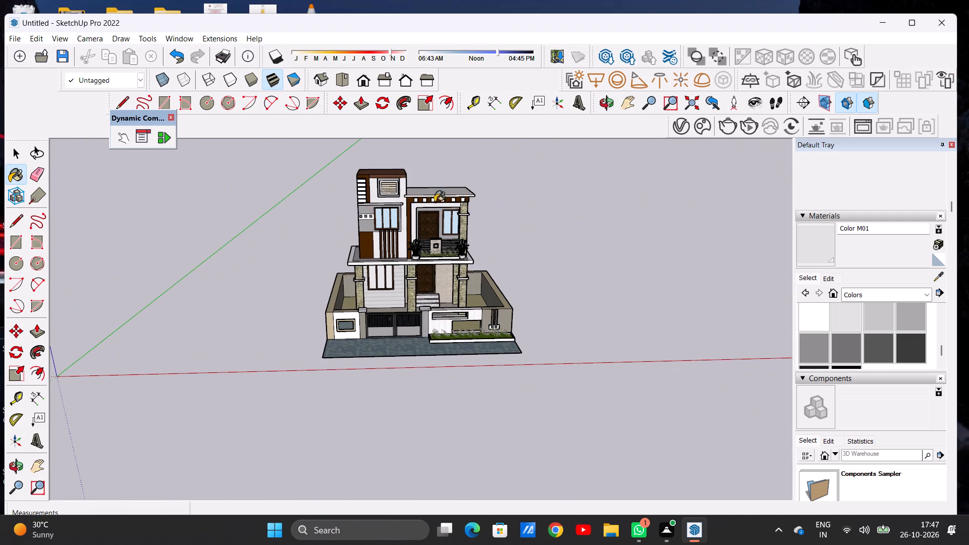
{"action": "scroll", "coordinate": [410, 177], "scroll_direction": "up", "scroll_amount": 1}
{"action": "scroll", "coordinate": [410, 177], "scroll_direction": "down", "scroll_amount": 1}
{"action": "scroll", "coordinate": [410, 177], "scroll_direction": "up", "scroll_amount": 5}
{"action": "key", "text": "space"}
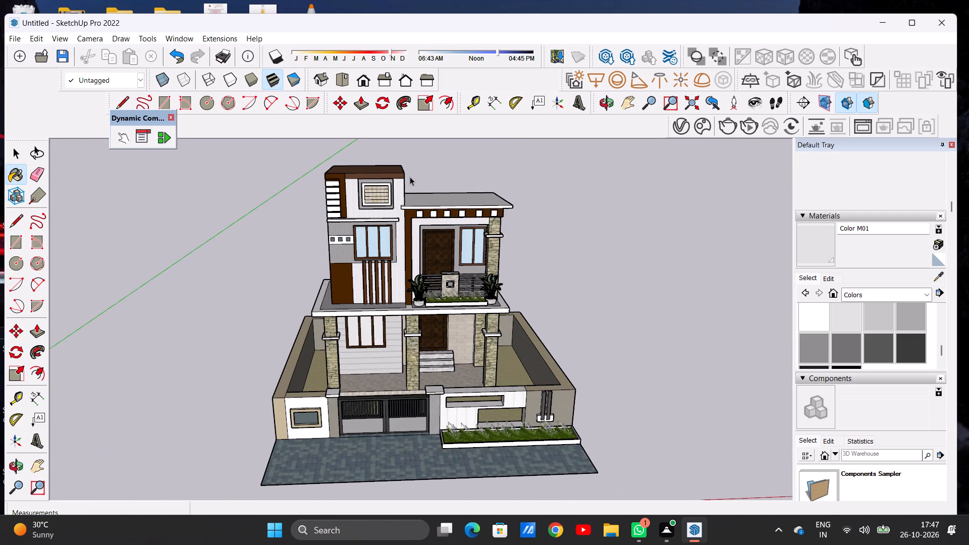
Inspect the upper-floor facade and the balcony roof edge from the front and at an angle.
{"action": "scroll", "coordinate": [408, 182], "scroll_direction": "down", "scroll_amount": 5}
{"action": "scroll", "coordinate": [422, 247], "scroll_direction": "up", "scroll_amount": 6}
{"action": "middle_click_drag", "start_coordinate": [533, 232], "coordinate": [510, 193]}
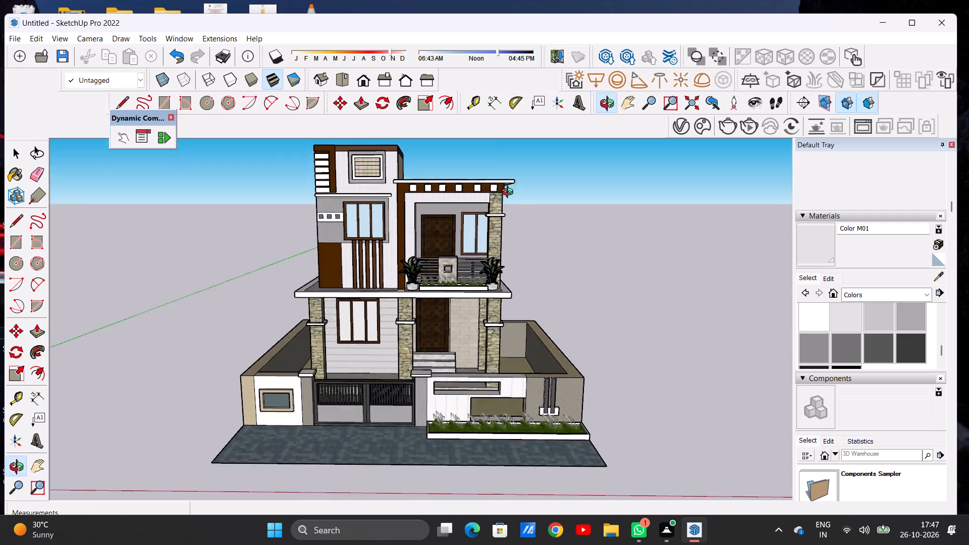
{"action": "middle_click_drag", "start_coordinate": [510, 193], "coordinate": [497, 167]}
{"action": "scroll", "coordinate": [395, 176], "scroll_direction": "up", "scroll_amount": 12}
{"action": "middle_click_drag", "start_coordinate": [492, 184], "coordinate": [306, 194]}
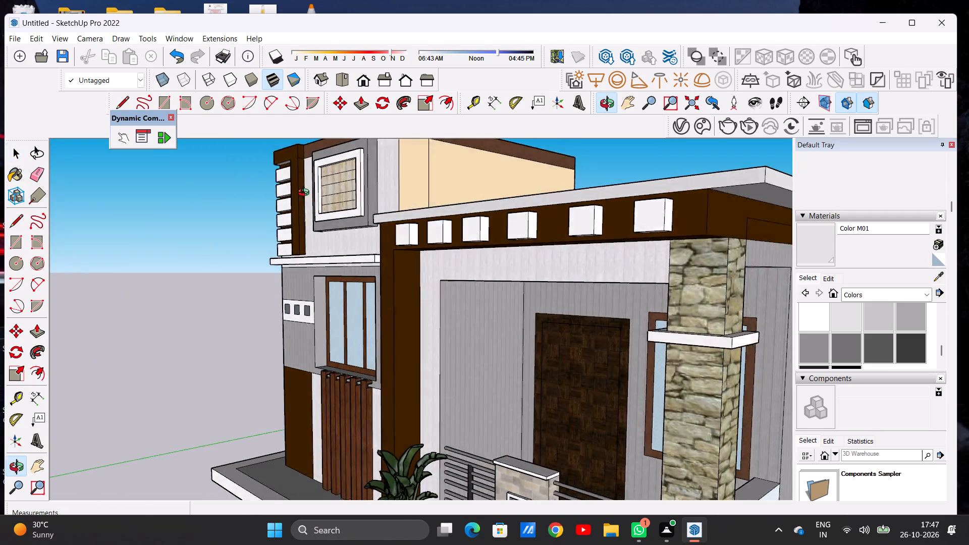
{"action": "middle_click_drag", "start_coordinate": [306, 194], "coordinate": [496, 186]}
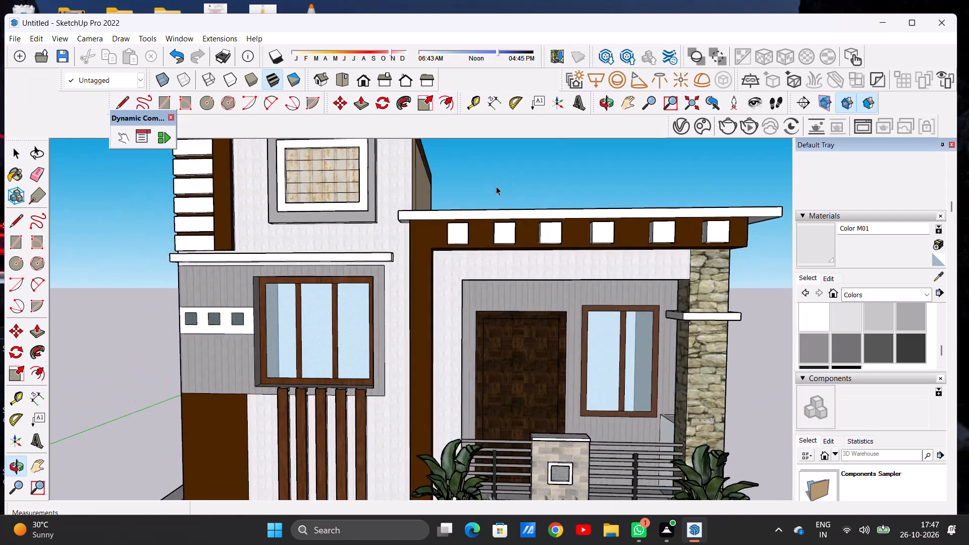
{"action": "scroll", "coordinate": [496, 186], "scroll_direction": "up", "scroll_amount": 1}
{"action": "scroll", "coordinate": [496, 186], "scroll_direction": "down", "scroll_amount": 5}
{"action": "scroll", "coordinate": [503, 222], "scroll_direction": "up", "scroll_amount": 5}
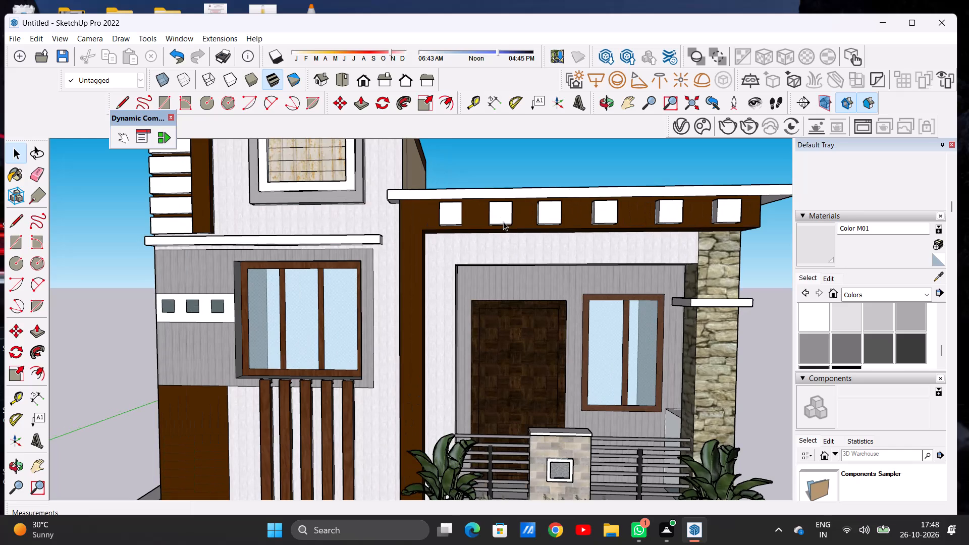
Review the whole house with its balcony, gate and compound wall from the front and the balcony side.
{"action": "scroll", "coordinate": [503, 222], "scroll_direction": "down", "scroll_amount": 5}
{"action": "scroll", "coordinate": [451, 213], "scroll_direction": "down", "scroll_amount": 14}
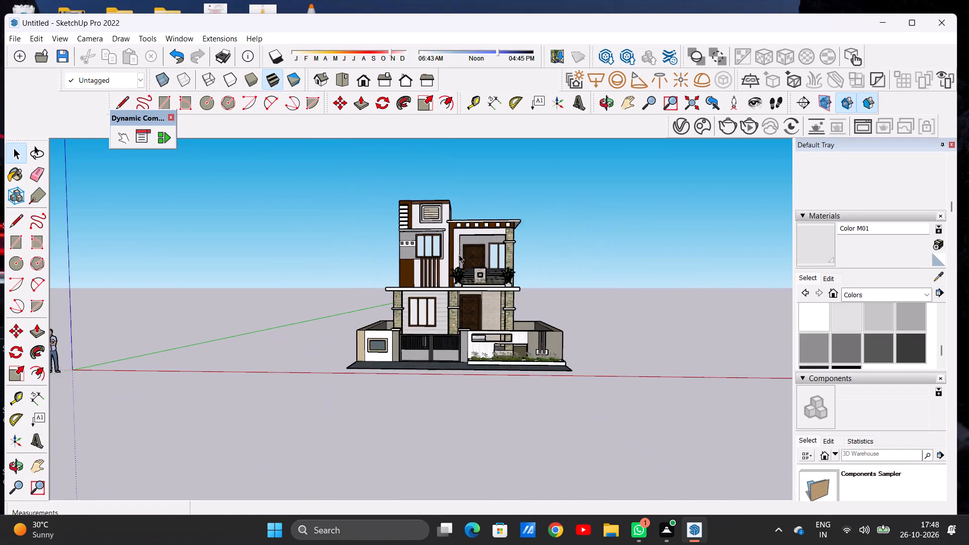
{"action": "scroll", "coordinate": [459, 254], "scroll_direction": "down", "scroll_amount": 2}
{"action": "scroll", "coordinate": [525, 253], "scroll_direction": "up", "scroll_amount": 1}
{"action": "scroll", "coordinate": [525, 253], "scroll_direction": "down", "scroll_amount": 1}
{"action": "scroll", "coordinate": [525, 253], "scroll_direction": "up", "scroll_amount": 3}
{"action": "middle_click_drag", "start_coordinate": [554, 265], "coordinate": [285, 271]}
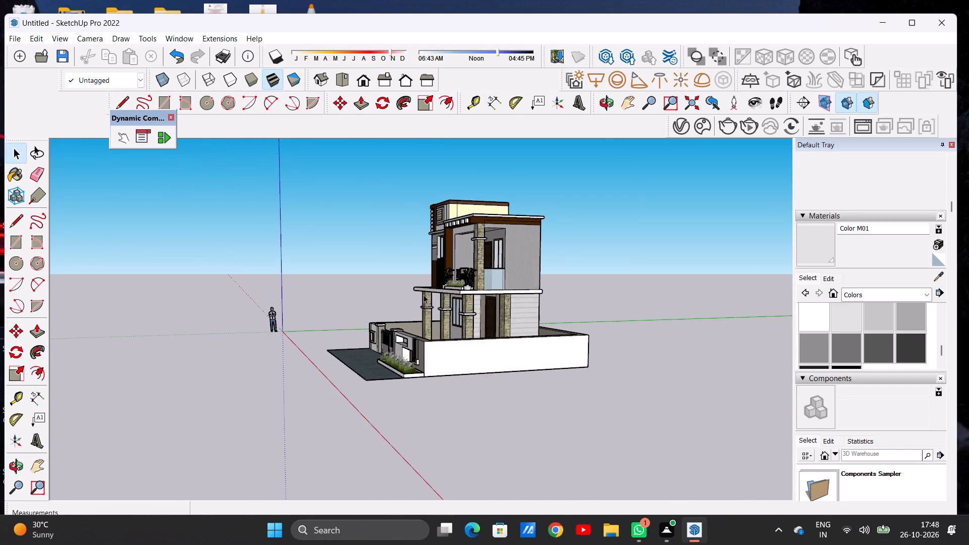
{"action": "scroll", "coordinate": [460, 296], "scroll_direction": "up", "scroll_amount": 8}
{"action": "scroll", "coordinate": [459, 276], "scroll_direction": "down", "scroll_amount": 1}
{"action": "scroll", "coordinate": [459, 276], "scroll_direction": "up", "scroll_amount": 4}
{"action": "middle_click_drag", "start_coordinate": [416, 253], "coordinate": [601, 271]}
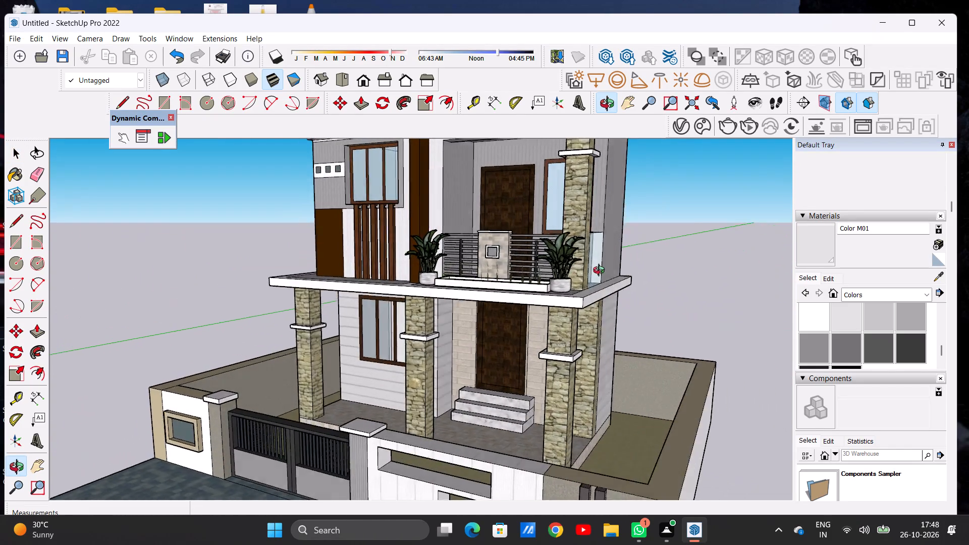
{"action": "middle_click_drag", "start_coordinate": [601, 271], "coordinate": [649, 265]}
{"action": "scroll", "coordinate": [605, 273], "scroll_direction": "down", "scroll_amount": 6}
{"action": "middle_click_drag", "start_coordinate": [525, 292], "coordinate": [567, 285]}
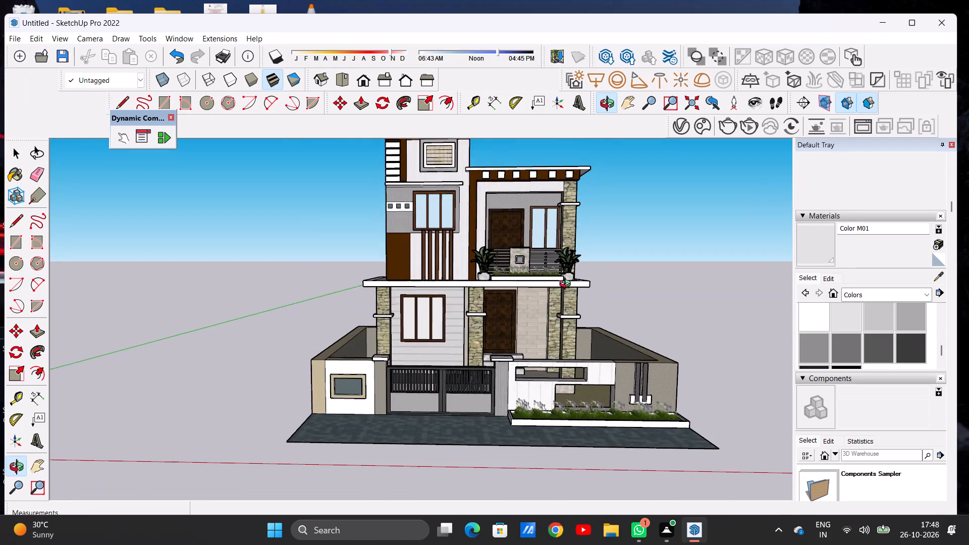
Paint the white compound wall panel around the framed nameplate with the Blinds Vertical Pattern material from Window Coverings.
{"action": "middle_click_drag", "start_coordinate": [567, 285], "coordinate": [554, 287]}
{"action": "scroll", "coordinate": [553, 288], "scroll_direction": "down", "scroll_amount": 7}
{"action": "scroll", "coordinate": [560, 271], "scroll_direction": "up", "scroll_amount": 8}
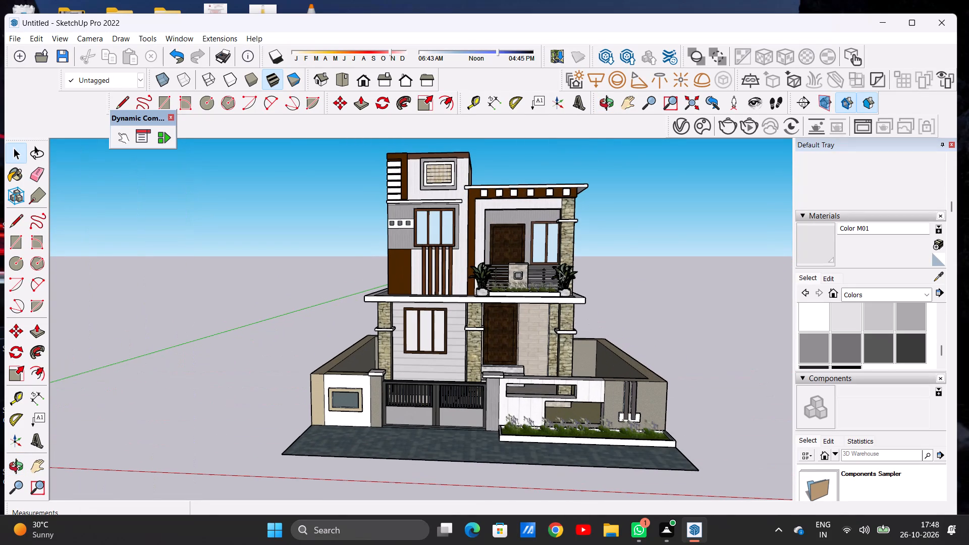
{"action": "scroll", "coordinate": [553, 281], "scroll_direction": "down", "scroll_amount": 2}
{"action": "scroll", "coordinate": [563, 255], "scroll_direction": "up", "scroll_amount": 3}
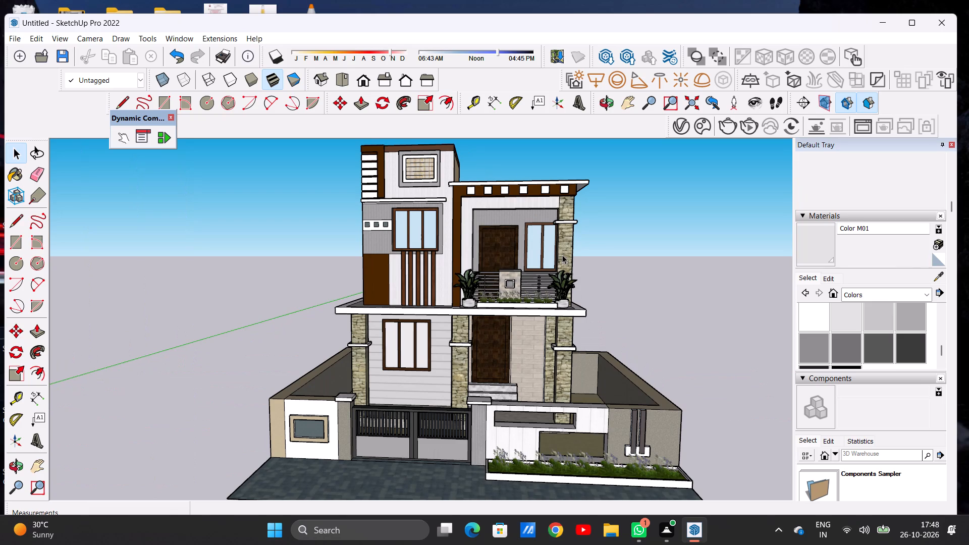
{"action": "scroll", "coordinate": [562, 254], "scroll_direction": "down", "scroll_amount": 5}
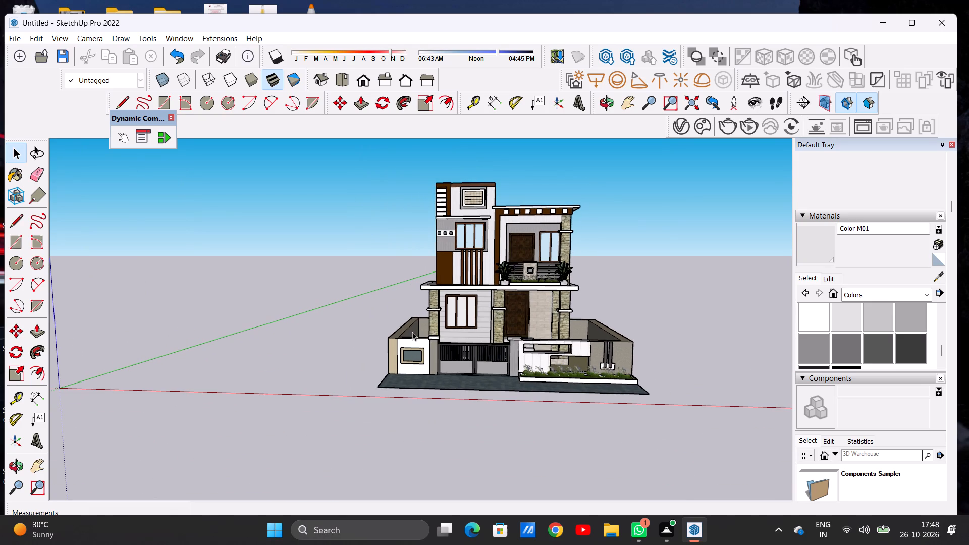
{"action": "scroll", "coordinate": [418, 356], "scroll_direction": "up", "scroll_amount": 17}
{"action": "scroll", "coordinate": [433, 370], "scroll_direction": "down", "scroll_amount": 1}
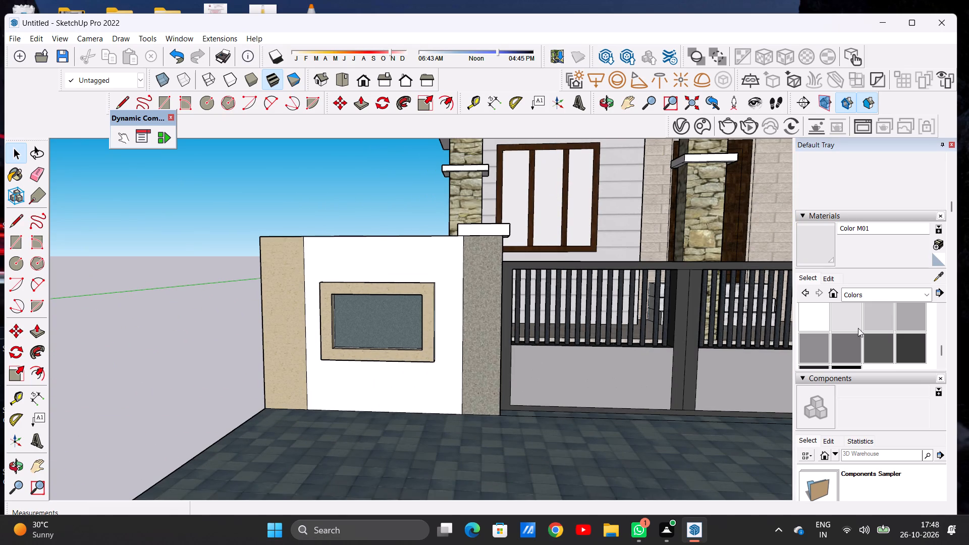
{"action": "left_click", "coordinate": [866, 290]}
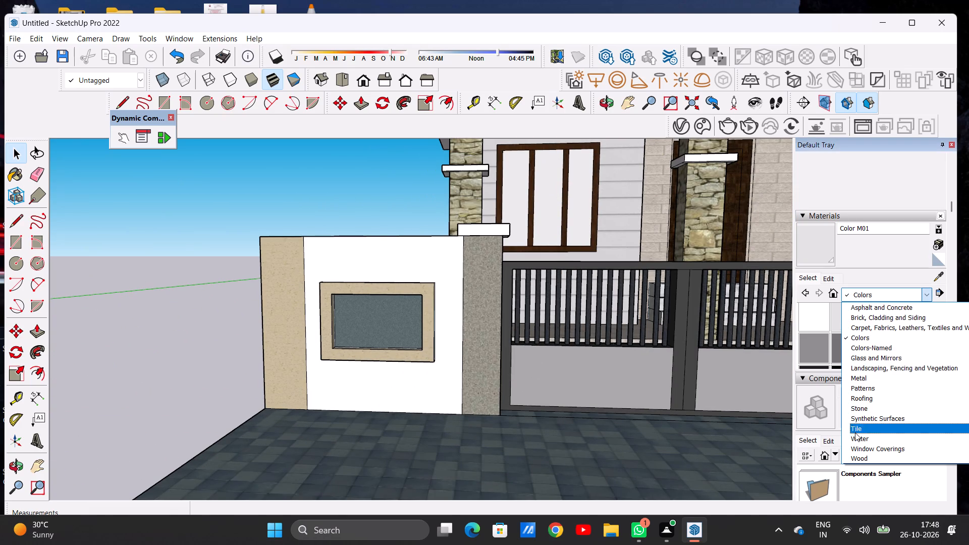
{"action": "left_click", "coordinate": [862, 445]}
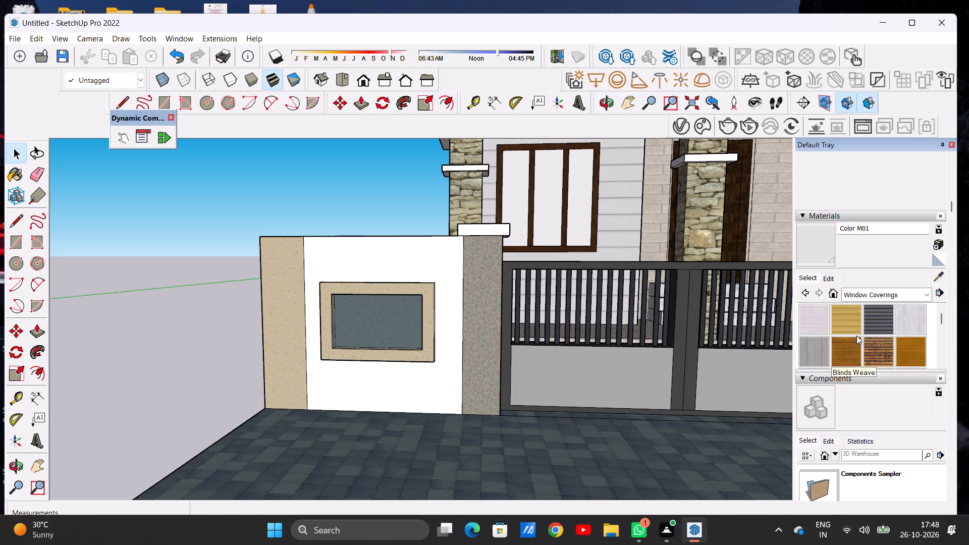
{"action": "left_click", "coordinate": [906, 321]}
{"action": "scroll", "coordinate": [389, 389], "scroll_direction": "up", "scroll_amount": 5}
{"action": "left_click", "coordinate": [417, 384]}
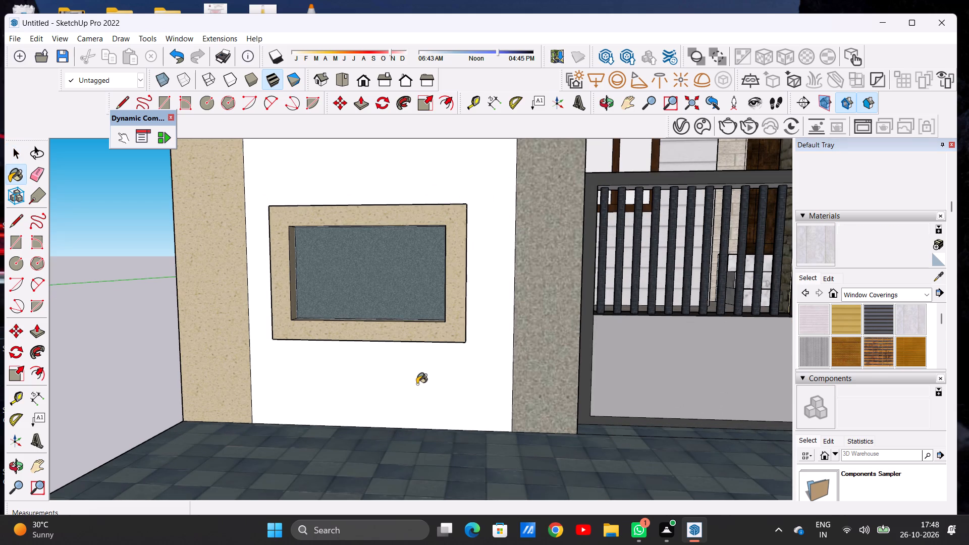
Raise the brightness of the [Blinds Vertical Pattern]1 material and check the nameplate wall from a distance.
{"action": "scroll", "coordinate": [417, 384], "scroll_direction": "down", "scroll_amount": 20}
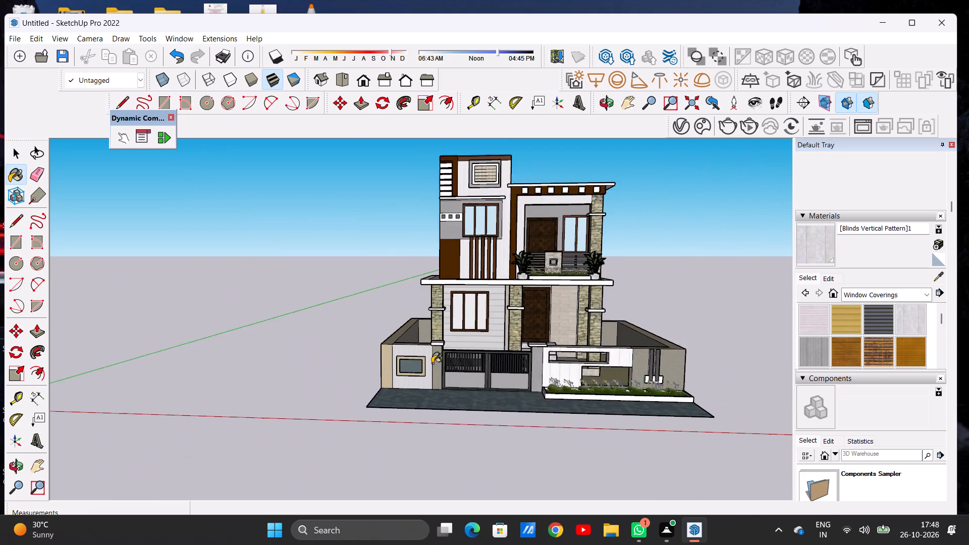
{"action": "scroll", "coordinate": [432, 363], "scroll_direction": "up", "scroll_amount": 12}
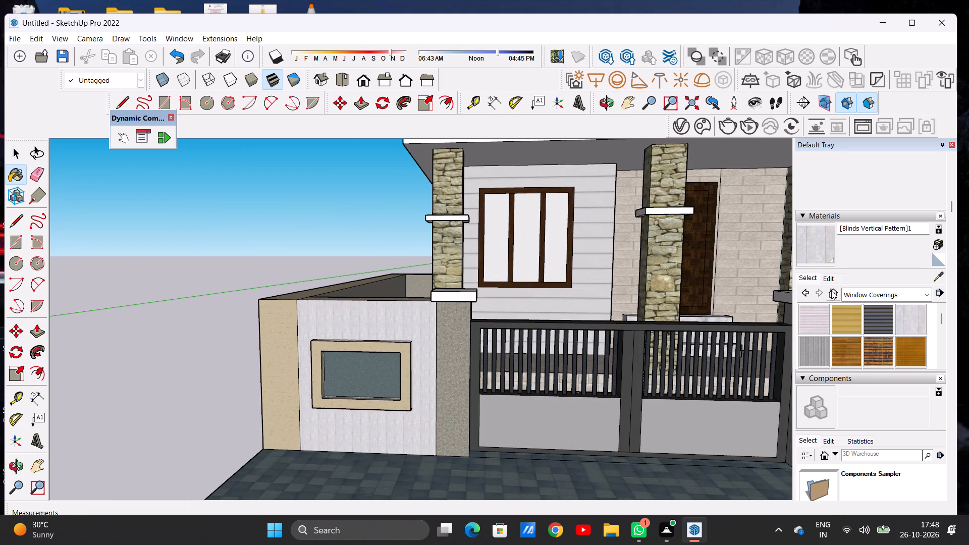
{"action": "left_click", "coordinate": [827, 284]}
{"action": "left_click", "coordinate": [825, 277]}
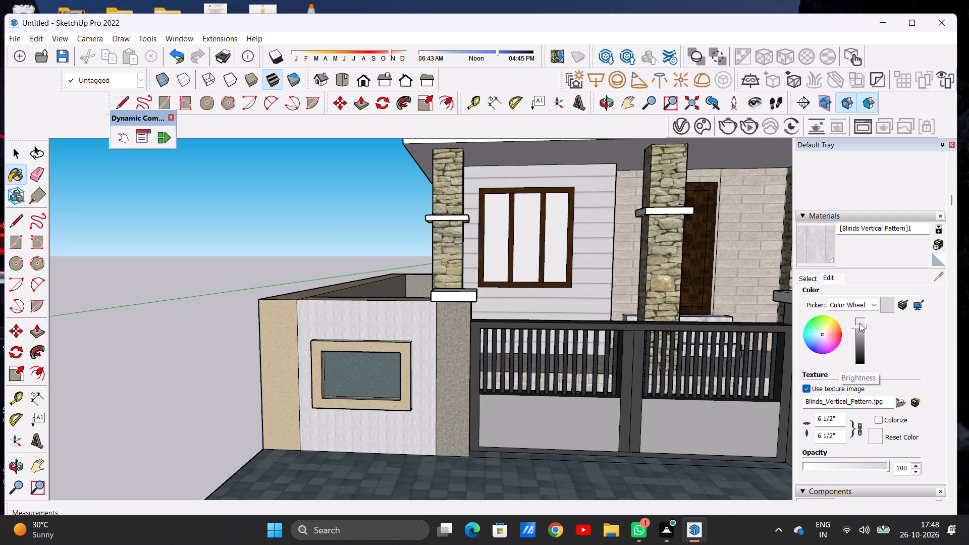
{"action": "left_click", "coordinate": [859, 323]}
{"action": "scroll", "coordinate": [483, 324], "scroll_direction": "down", "scroll_amount": 13}
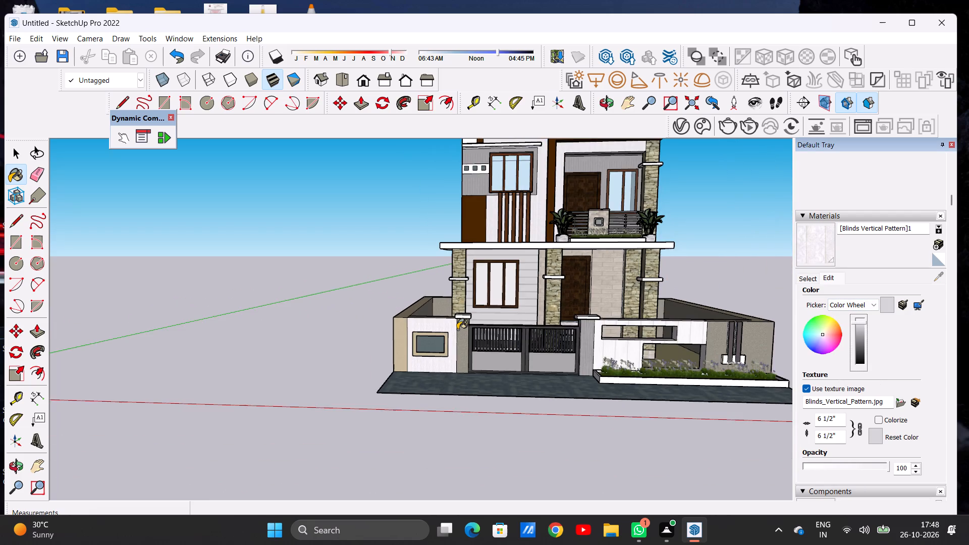
{"action": "scroll", "coordinate": [457, 330], "scroll_direction": "down", "scroll_amount": 1}
{"action": "scroll", "coordinate": [456, 330], "scroll_direction": "up", "scroll_amount": 12}
Paint the inner face of the nameplate wall panel, behind the gate pillar, with [Blinds Vertical Pattern]1.
{"action": "middle_click_drag", "start_coordinate": [442, 313], "coordinate": [329, 352]}
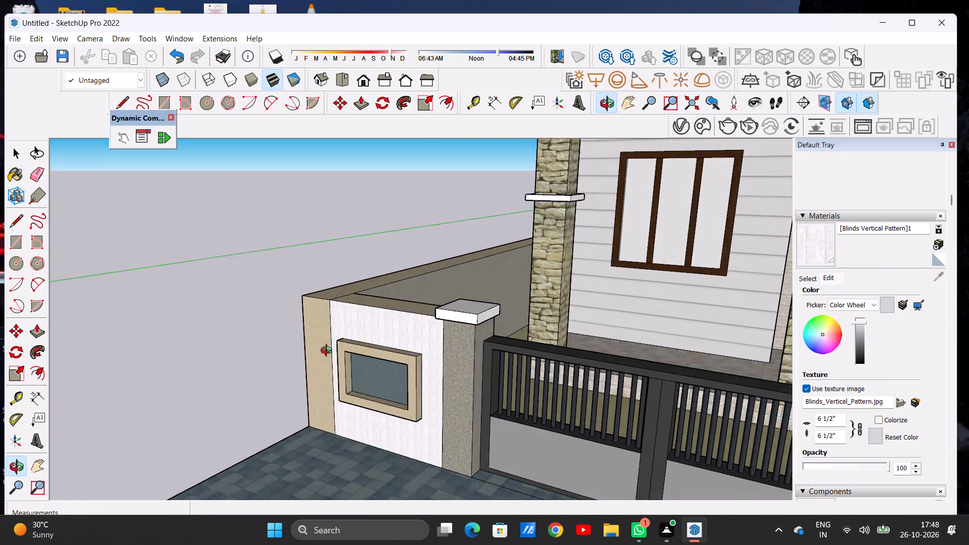
{"action": "middle_click_drag", "start_coordinate": [329, 352], "coordinate": [308, 372]}
{"action": "middle_click_drag", "start_coordinate": [479, 314], "coordinate": [285, 319]}
{"action": "middle_click_drag", "start_coordinate": [512, 339], "coordinate": [344, 324]}
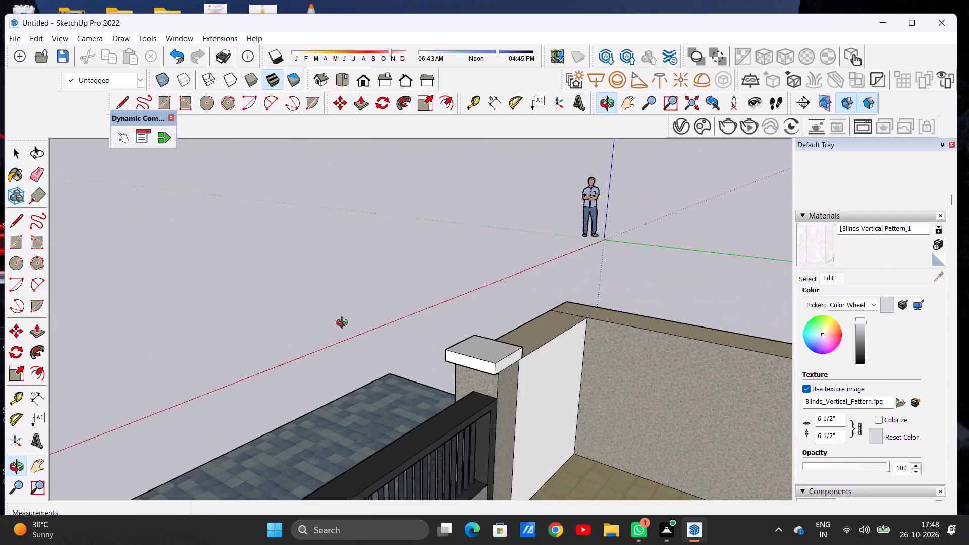
{"action": "middle_click_drag", "start_coordinate": [344, 324], "coordinate": [346, 324]}
{"action": "scroll", "coordinate": [536, 396], "scroll_direction": "up", "scroll_amount": 1}
{"action": "scroll", "coordinate": [537, 396], "scroll_direction": "down", "scroll_amount": 1}
{"action": "scroll", "coordinate": [538, 396], "scroll_direction": "up", "scroll_amount": 4}
{"action": "left_click", "coordinate": [536, 382]}
Return to the front view and examine the house's side and the inner side of the front compound wall.
{"action": "scroll", "coordinate": [572, 320], "scroll_direction": "down", "scroll_amount": 10}
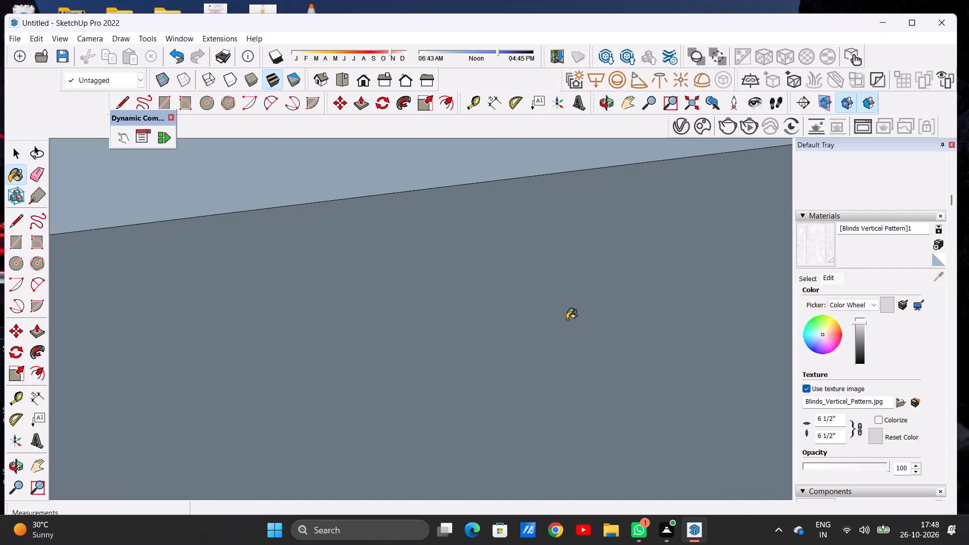
{"action": "scroll", "coordinate": [567, 319], "scroll_direction": "down", "scroll_amount": 4}
{"action": "scroll", "coordinate": [566, 319], "scroll_direction": "down", "scroll_amount": 20}
{"action": "scroll", "coordinate": [566, 319], "scroll_direction": "down", "scroll_amount": 2}
{"action": "scroll", "coordinate": [564, 334], "scroll_direction": "up", "scroll_amount": 2}
{"action": "scroll", "coordinate": [563, 338], "scroll_direction": "down", "scroll_amount": 1}
{"action": "scroll", "coordinate": [563, 338], "scroll_direction": "up", "scroll_amount": 1}
{"action": "scroll", "coordinate": [563, 338], "scroll_direction": "down", "scroll_amount": 10}
{"action": "scroll", "coordinate": [563, 343], "scroll_direction": "up", "scroll_amount": 1}
{"action": "scroll", "coordinate": [563, 343], "scroll_direction": "down", "scroll_amount": 20}
{"action": "scroll", "coordinate": [563, 343], "scroll_direction": "down", "scroll_amount": 8}
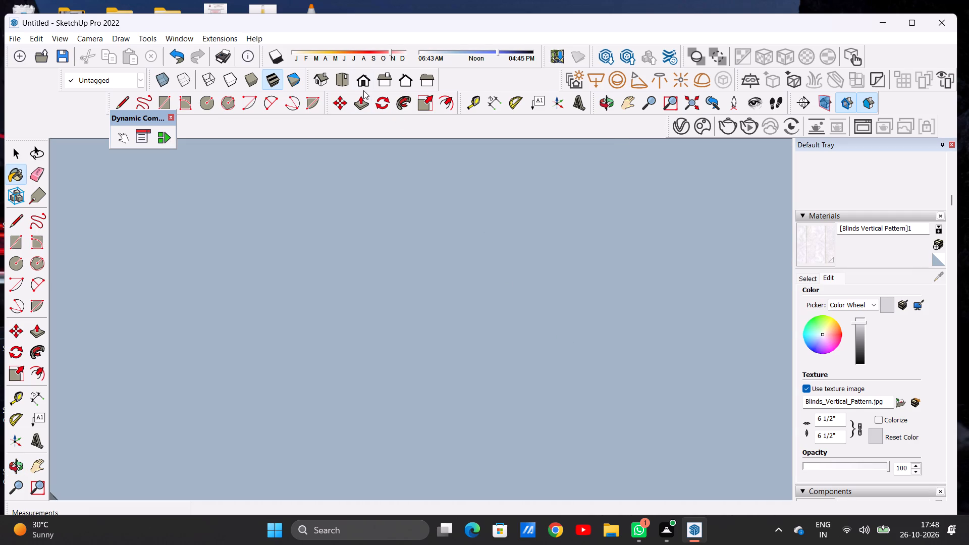
{"action": "left_click", "coordinate": [364, 81]}
{"action": "scroll", "coordinate": [409, 263], "scroll_direction": "down", "scroll_amount": 8}
{"action": "middle_click_drag", "start_coordinate": [581, 339], "coordinate": [577, 346]}
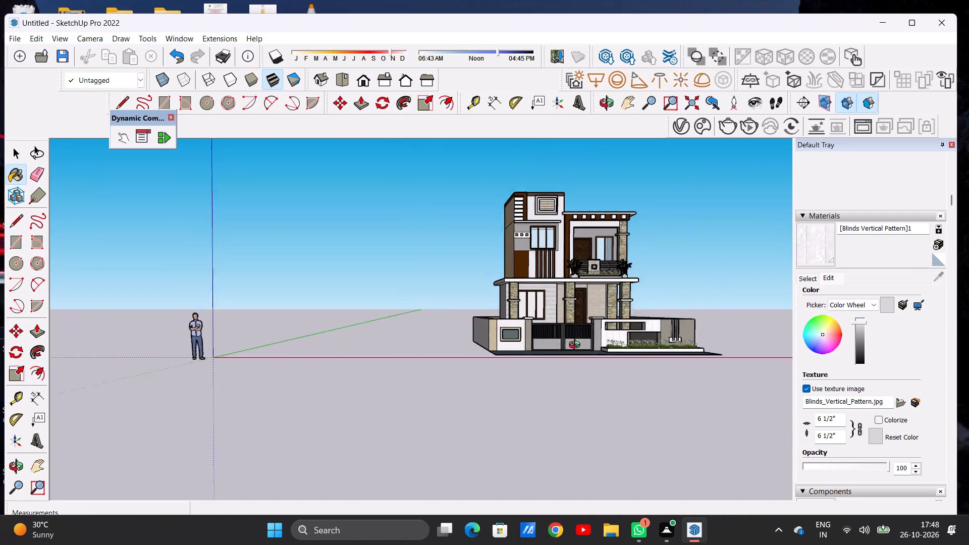
{"action": "middle_click_drag", "start_coordinate": [577, 346], "coordinate": [438, 374]}
{"action": "middle_click_drag", "start_coordinate": [654, 320], "coordinate": [298, 340]}
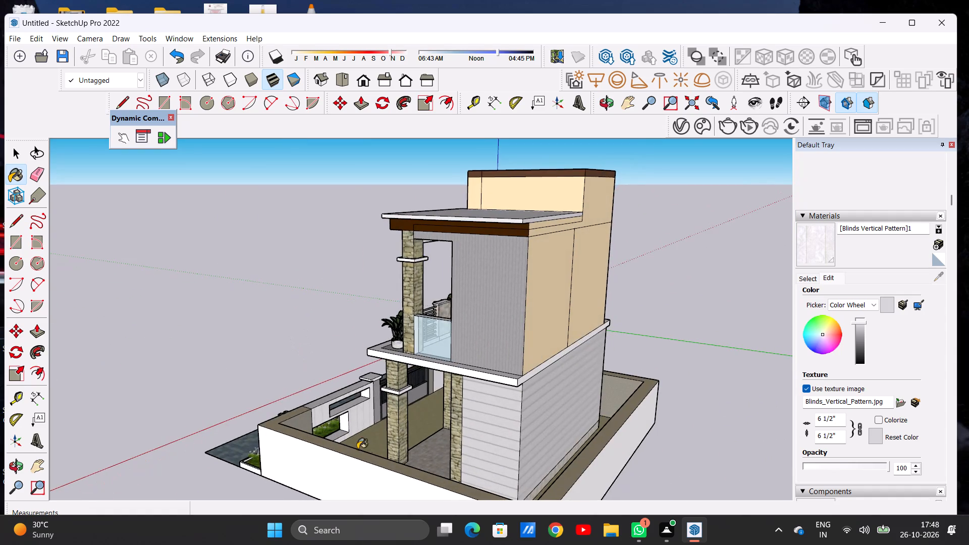
{"action": "scroll", "coordinate": [364, 455], "scroll_direction": "up", "scroll_amount": 1}
{"action": "scroll", "coordinate": [364, 455], "scroll_direction": "down", "scroll_amount": 1}
{"action": "scroll", "coordinate": [364, 452], "scroll_direction": "up", "scroll_amount": 11}
{"action": "scroll", "coordinate": [349, 379], "scroll_direction": "down", "scroll_amount": 1}
{"action": "middle_click_drag", "start_coordinate": [259, 380], "coordinate": [274, 379]}
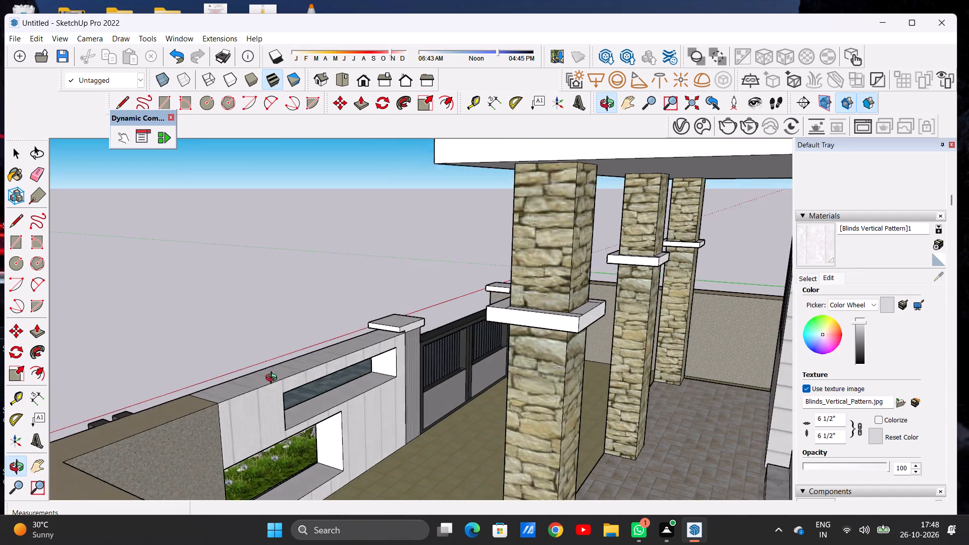
{"action": "middle_click_drag", "start_coordinate": [274, 379], "coordinate": [580, 353]}
Paint the sill and the gate-side inner face of the upper slot opening in the front wall with [Blinds Vertical Pattern]1.
{"action": "scroll", "coordinate": [556, 325], "scroll_direction": "down", "scroll_amount": 7}
{"action": "middle_click_drag", "start_coordinate": [496, 357], "coordinate": [610, 399]}
{"action": "scroll", "coordinate": [616, 339], "scroll_direction": "up", "scroll_amount": 5}
{"action": "scroll", "coordinate": [616, 338], "scroll_direction": "down", "scroll_amount": 1}
{"action": "scroll", "coordinate": [616, 338], "scroll_direction": "up", "scroll_amount": 6}
{"action": "scroll", "coordinate": [605, 346], "scroll_direction": "down", "scroll_amount": 1}
{"action": "scroll", "coordinate": [605, 349], "scroll_direction": "up", "scroll_amount": 7}
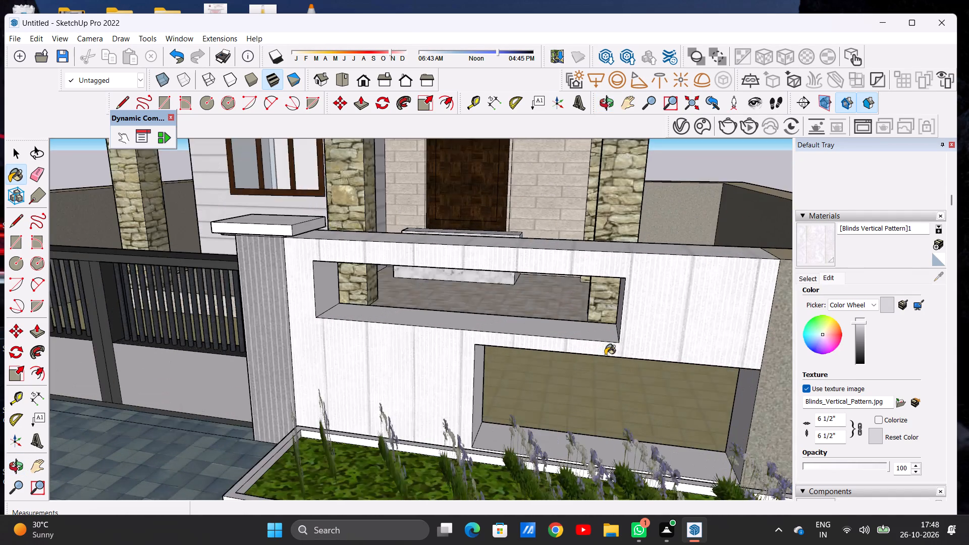
{"action": "scroll", "coordinate": [600, 348], "scroll_direction": "up", "scroll_amount": 6}
{"action": "scroll", "coordinate": [599, 343], "scroll_direction": "down", "scroll_amount": 1}
{"action": "left_click", "coordinate": [599, 327]}
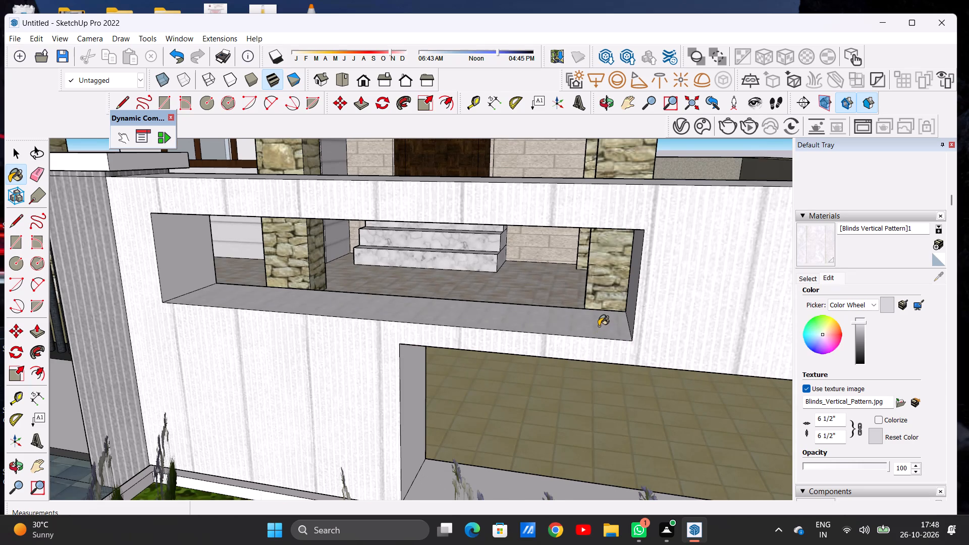
{"action": "scroll", "coordinate": [599, 326], "scroll_direction": "down", "scroll_amount": 2}
{"action": "scroll", "coordinate": [213, 254], "scroll_direction": "up", "scroll_amount": 1}
{"action": "scroll", "coordinate": [213, 255], "scroll_direction": "down", "scroll_amount": 1}
{"action": "scroll", "coordinate": [214, 256], "scroll_direction": "up", "scroll_amount": 1}
{"action": "scroll", "coordinate": [217, 257], "scroll_direction": "down", "scroll_amount": 1}
{"action": "scroll", "coordinate": [222, 258], "scroll_direction": "up", "scroll_amount": 6}
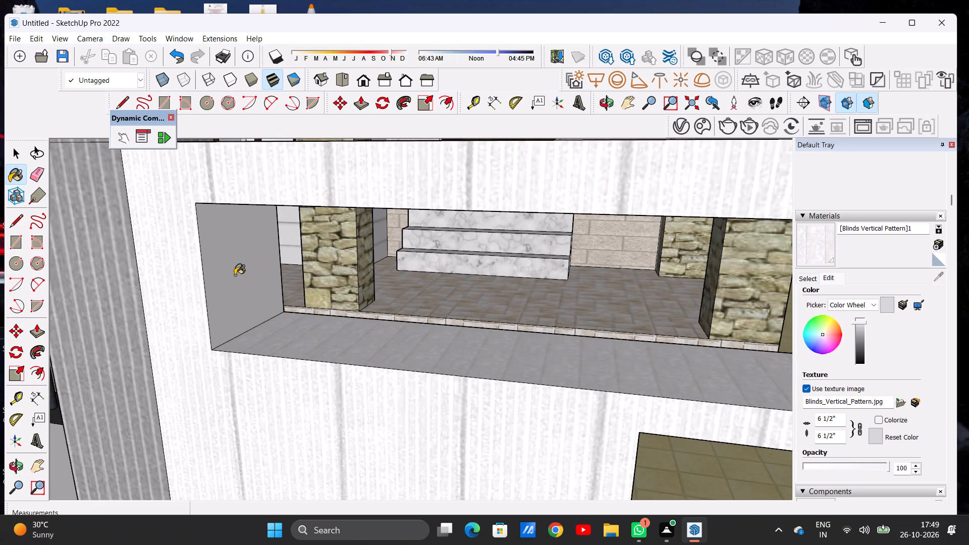
{"action": "left_click", "coordinate": [235, 275]}
Paint the far side face and the underside of the upper slot opening with [Blinds Vertical Pattern]1.
{"action": "scroll", "coordinate": [235, 277], "scroll_direction": "down", "scroll_amount": 7}
{"action": "middle_click_drag", "start_coordinate": [302, 343], "coordinate": [483, 272]}
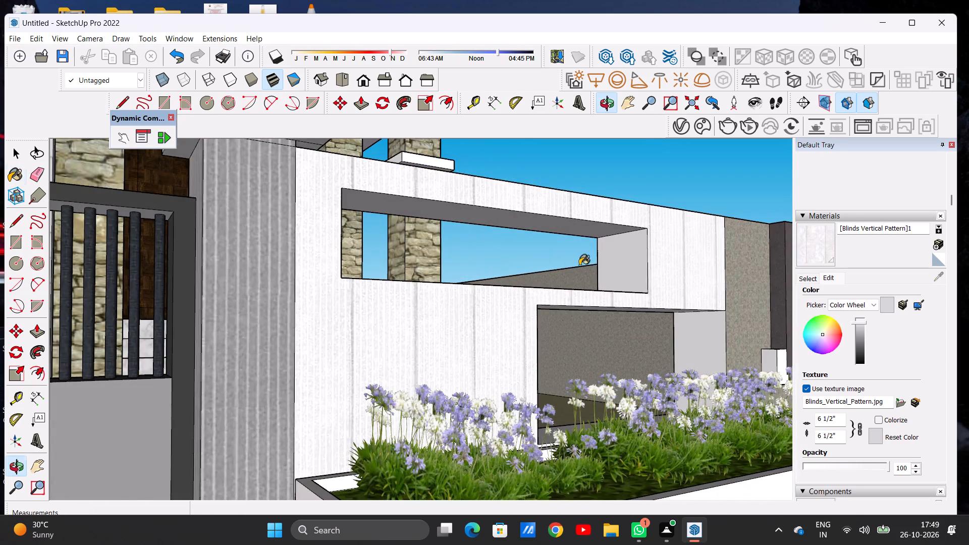
{"action": "scroll", "coordinate": [584, 265], "scroll_direction": "up", "scroll_amount": 4}
{"action": "left_click", "coordinate": [639, 256]}
{"action": "left_click", "coordinate": [605, 183]}
Paint the far side face and the sill of the lower opening behind the planter with [Blinds Vertical Pattern]1.
{"action": "scroll", "coordinate": [419, 301], "scroll_direction": "down", "scroll_amount": 7}
{"action": "scroll", "coordinate": [486, 345], "scroll_direction": "up", "scroll_amount": 1}
{"action": "scroll", "coordinate": [486, 345], "scroll_direction": "down", "scroll_amount": 1}
{"action": "scroll", "coordinate": [486, 345], "scroll_direction": "up", "scroll_amount": 9}
{"action": "middle_click_drag", "start_coordinate": [512, 352], "coordinate": [516, 388]}
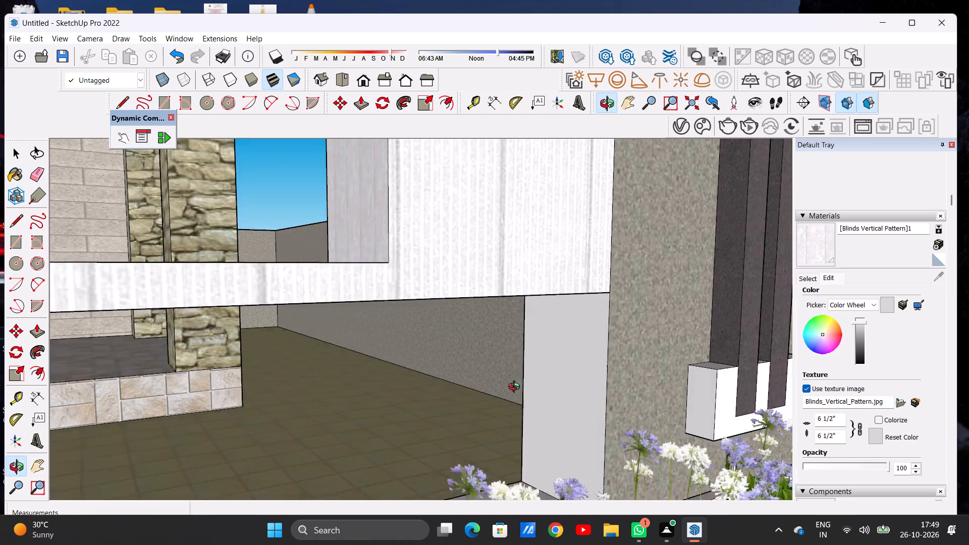
{"action": "middle_click_drag", "start_coordinate": [516, 388], "coordinate": [516, 394]}
{"action": "scroll", "coordinate": [682, 405], "scroll_direction": "down", "scroll_amount": 6}
{"action": "left_click", "coordinate": [610, 427]}
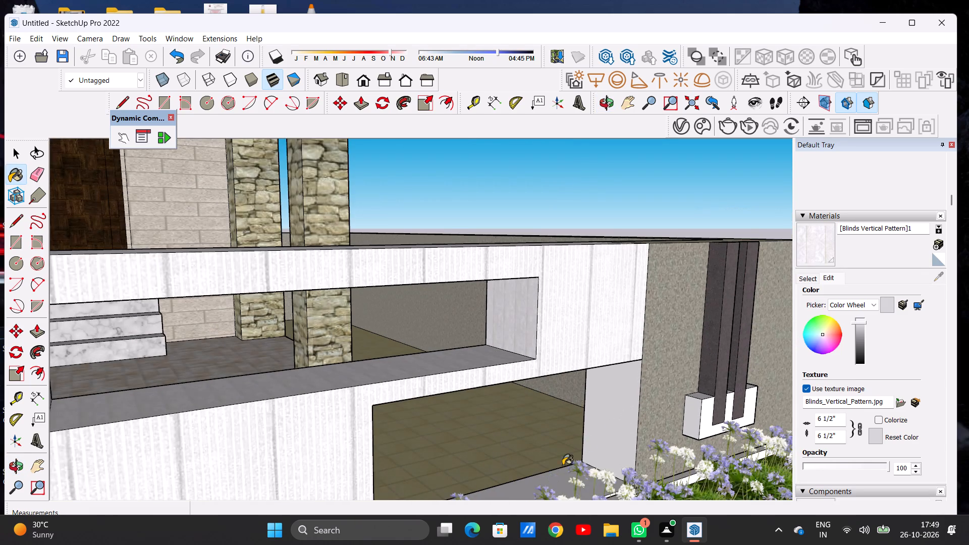
{"action": "left_click", "coordinate": [555, 474]}
Paint the underside and the gate-side inner face of the lower wall opening with [Blinds Vertical Pattern]1.
{"action": "scroll", "coordinate": [524, 417], "scroll_direction": "down", "scroll_amount": 5}
{"action": "scroll", "coordinate": [513, 362], "scroll_direction": "down", "scroll_amount": 5}
{"action": "scroll", "coordinate": [567, 389], "scroll_direction": "up", "scroll_amount": 4}
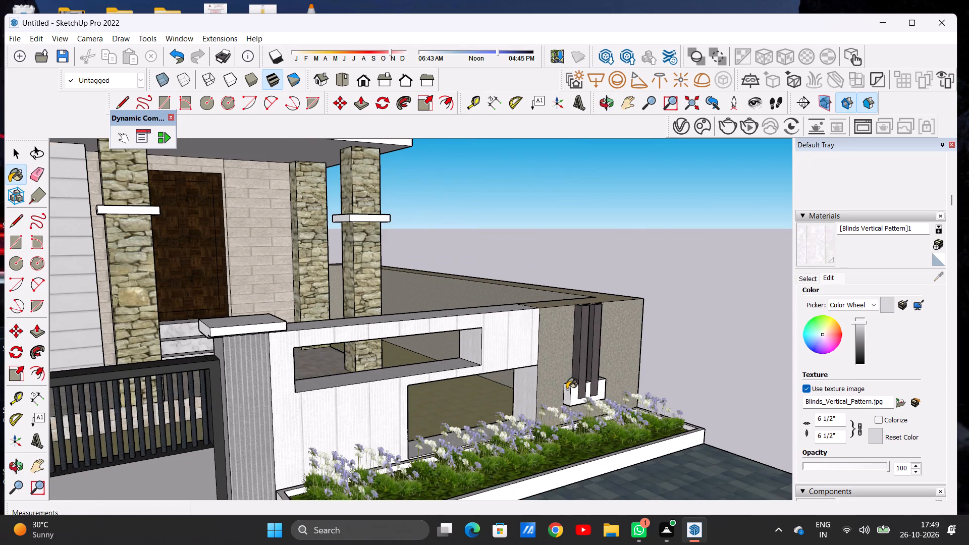
{"action": "middle_click_drag", "start_coordinate": [546, 413], "coordinate": [254, 319]}
{"action": "scroll", "coordinate": [401, 395], "scroll_direction": "up", "scroll_amount": 6}
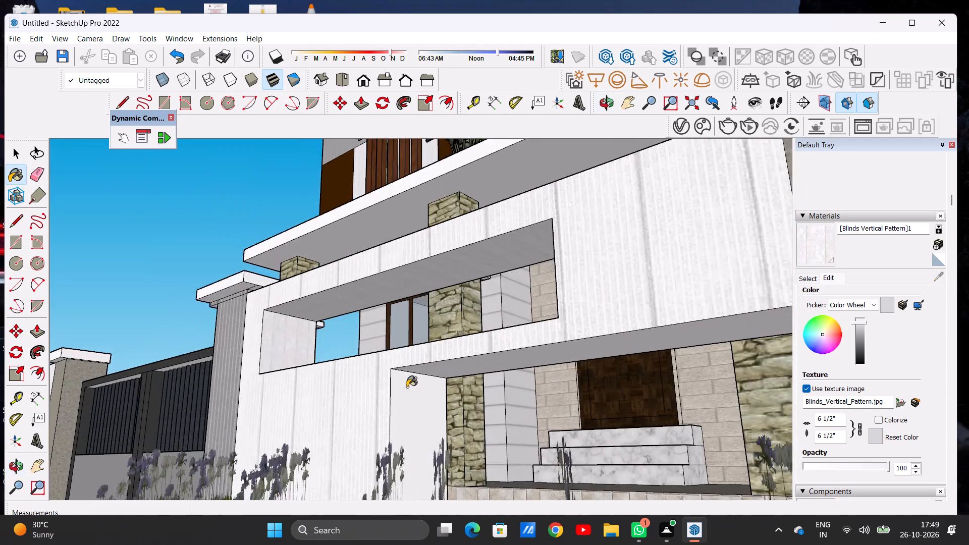
{"action": "scroll", "coordinate": [407, 387], "scroll_direction": "up", "scroll_amount": 13}
{"action": "left_click", "coordinate": [427, 362]}
{"action": "left_click", "coordinate": [385, 439]}
Leave the Paint Bucket and review the whole house and its compound wall from the front and above.
{"action": "scroll", "coordinate": [499, 294], "scroll_direction": "down", "scroll_amount": 7}
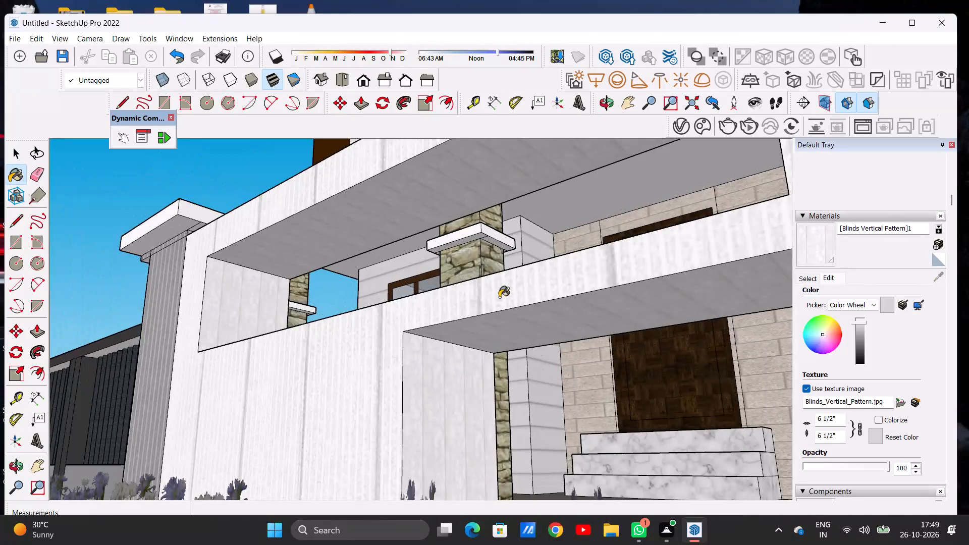
{"action": "scroll", "coordinate": [499, 297], "scroll_direction": "down", "scroll_amount": 20}
{"action": "scroll", "coordinate": [499, 297], "scroll_direction": "down", "scroll_amount": 3}
{"action": "scroll", "coordinate": [490, 346], "scroll_direction": "up", "scroll_amount": 1}
{"action": "scroll", "coordinate": [489, 346], "scroll_direction": "down", "scroll_amount": 3}
{"action": "middle_click_drag", "start_coordinate": [463, 300], "coordinate": [558, 428]}
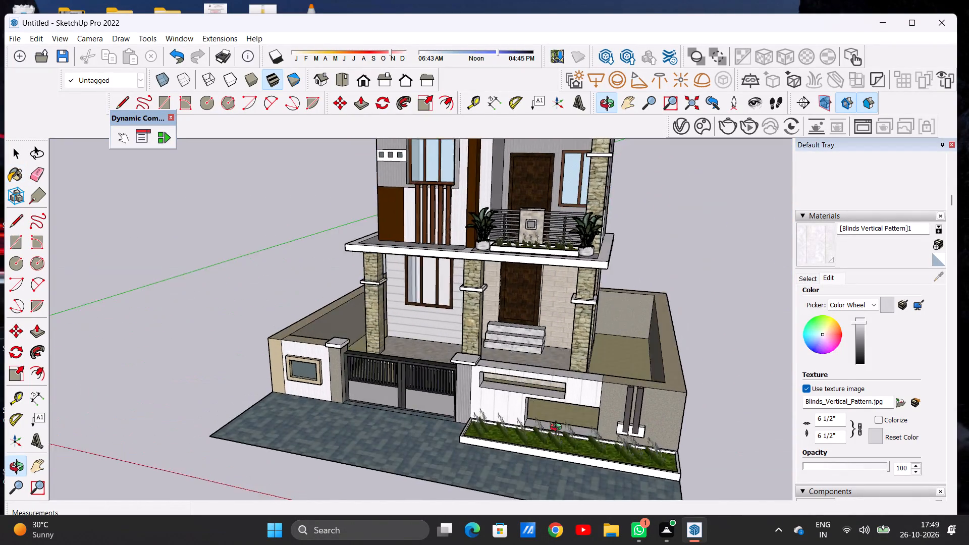
{"action": "middle_click_drag", "start_coordinate": [558, 428], "coordinate": [602, 431]}
{"action": "scroll", "coordinate": [508, 394], "scroll_direction": "down", "scroll_amount": 7}
{"action": "scroll", "coordinate": [531, 283], "scroll_direction": "up", "scroll_amount": 7}
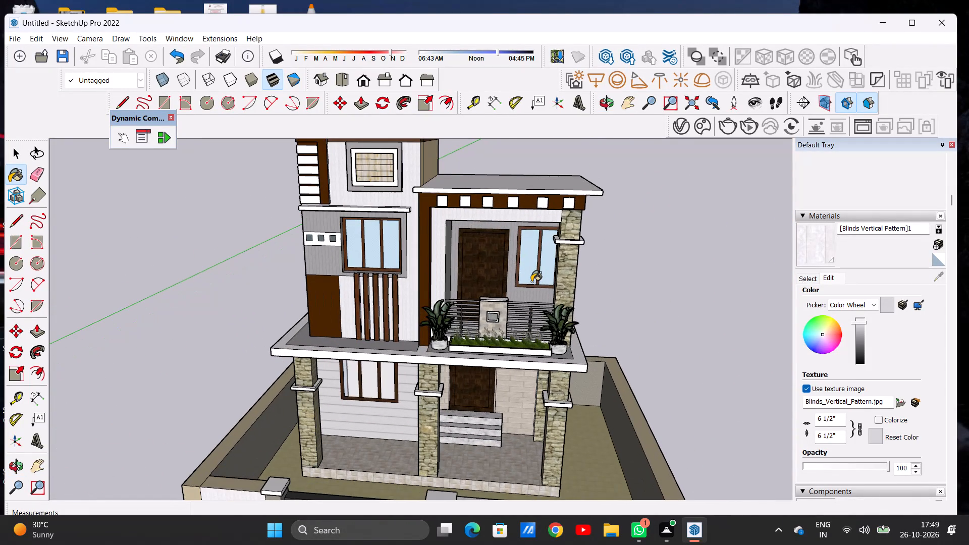
{"action": "key", "text": "space"}
{"action": "scroll", "coordinate": [512, 290], "scroll_direction": "down", "scroll_amount": 5}
{"action": "middle_click_drag", "start_coordinate": [507, 317], "coordinate": [521, 288]}
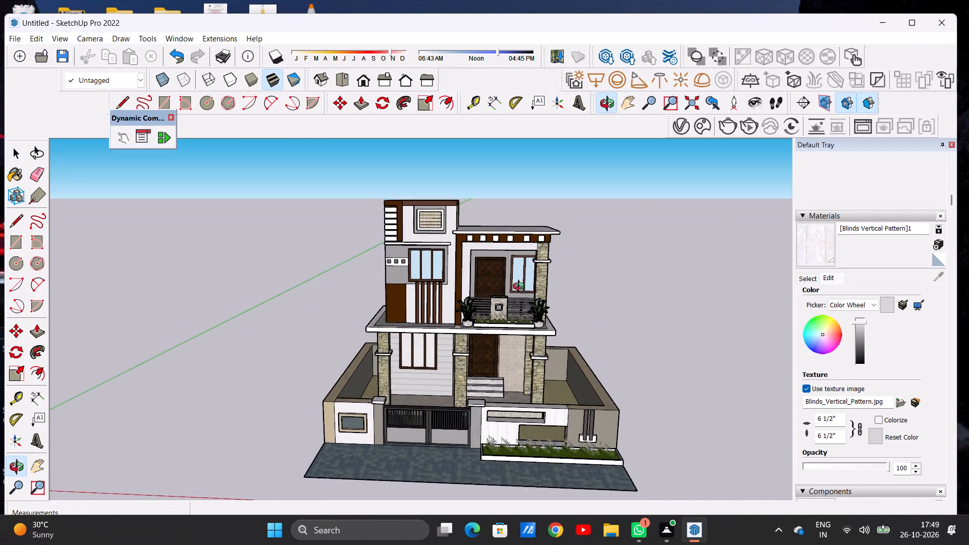
{"action": "middle_click_drag", "start_coordinate": [521, 288], "coordinate": [528, 276]}
{"action": "scroll", "coordinate": [448, 252], "scroll_direction": "down", "scroll_amount": 4}
{"action": "scroll", "coordinate": [544, 293], "scroll_direction": "up", "scroll_amount": 5}
{"action": "middle_click_drag", "start_coordinate": [559, 306], "coordinate": [550, 329]}
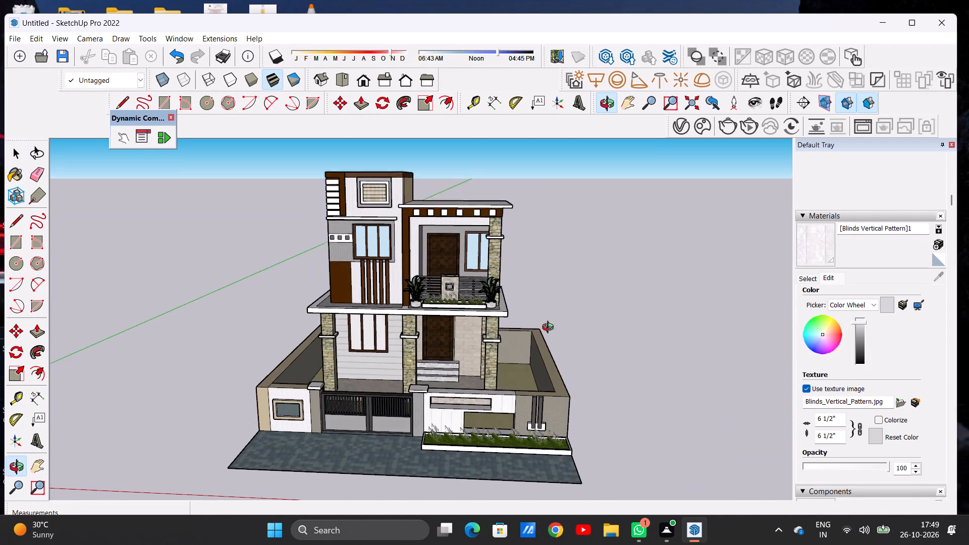
{"action": "middle_click_drag", "start_coordinate": [550, 329], "coordinate": [550, 334]}
{"action": "scroll", "coordinate": [547, 269], "scroll_direction": "down", "scroll_amount": 3}
{"action": "scroll", "coordinate": [551, 313], "scroll_direction": "up", "scroll_amount": 1}
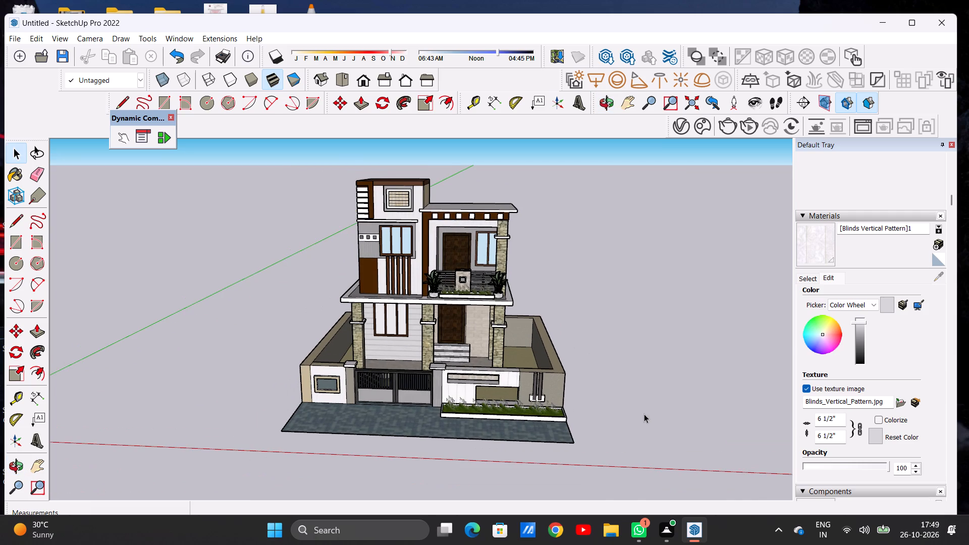
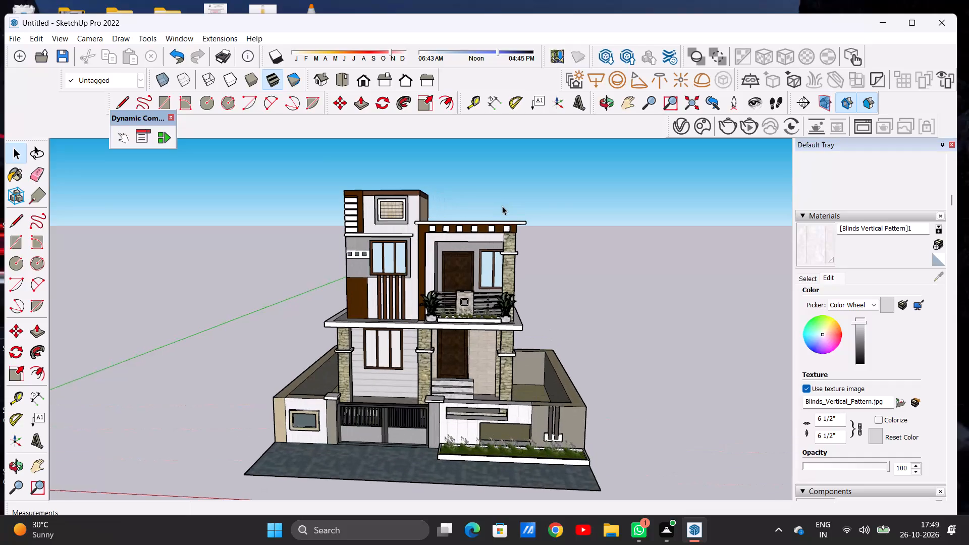
Save the untitled house model in the Documents folder as a SketchUp model named KEERTHI.
{"action": "scroll", "coordinate": [502, 206], "scroll_direction": "down", "scroll_amount": 1}
{"action": "scroll", "coordinate": [502, 206], "scroll_direction": "up", "scroll_amount": 1}
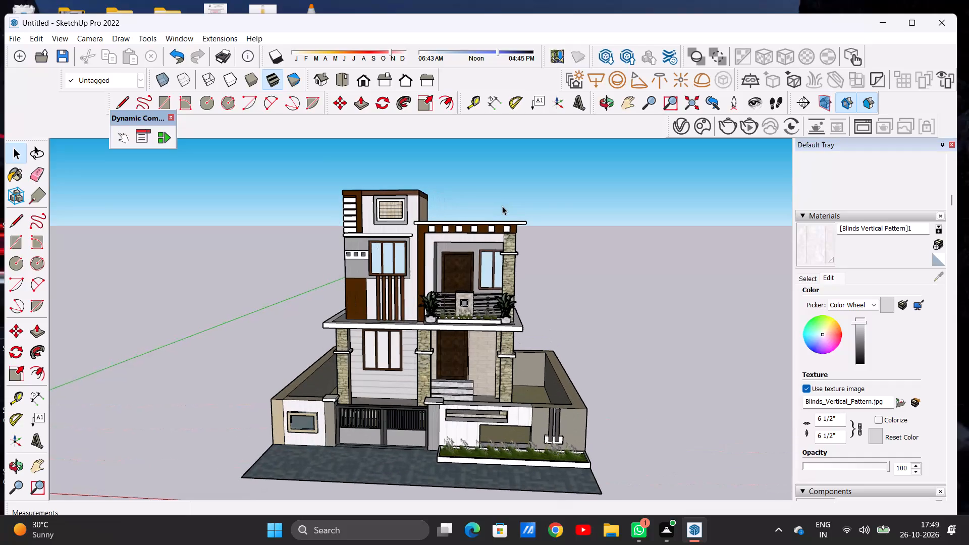
{"action": "key", "text": "ctrl+s"}
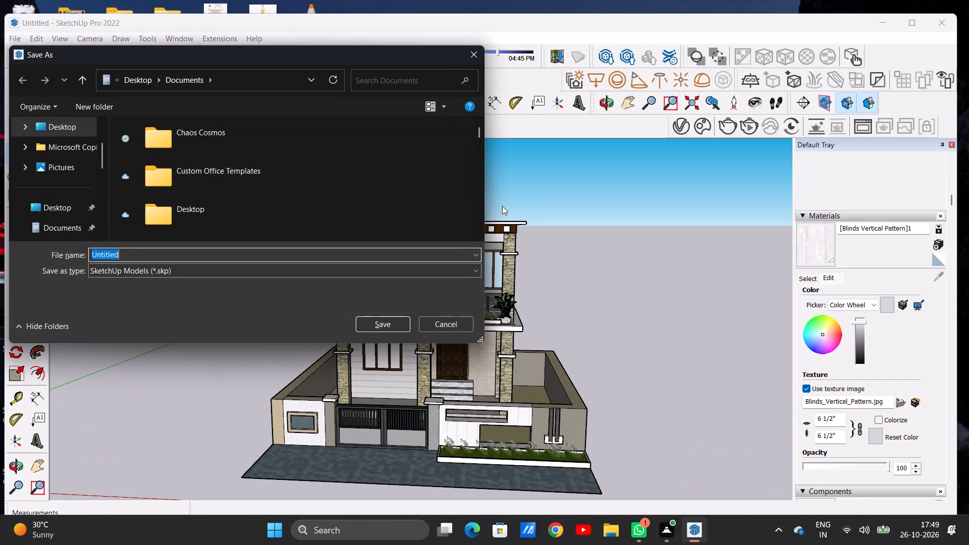
{"action": "key", "text": "BackSpace"}
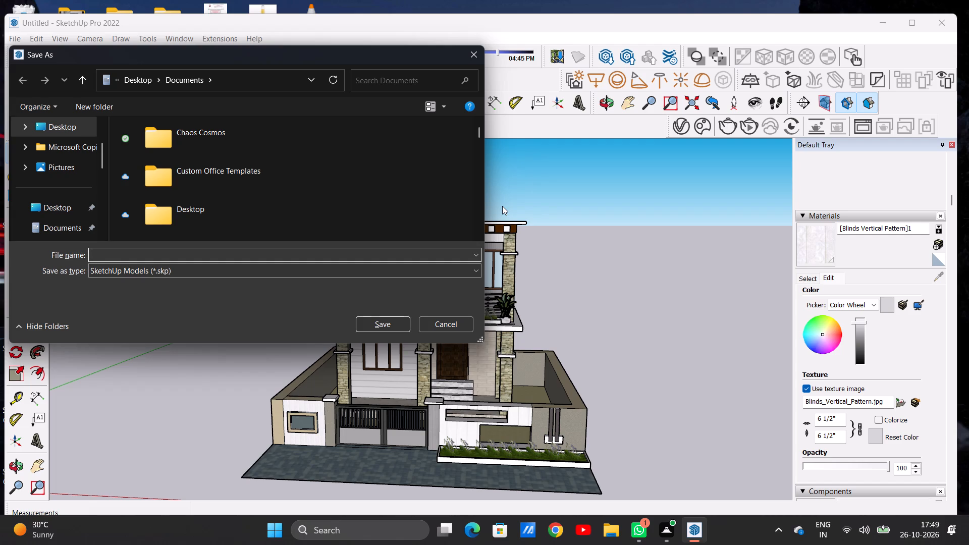
{"action": "type", "text": "KE"}
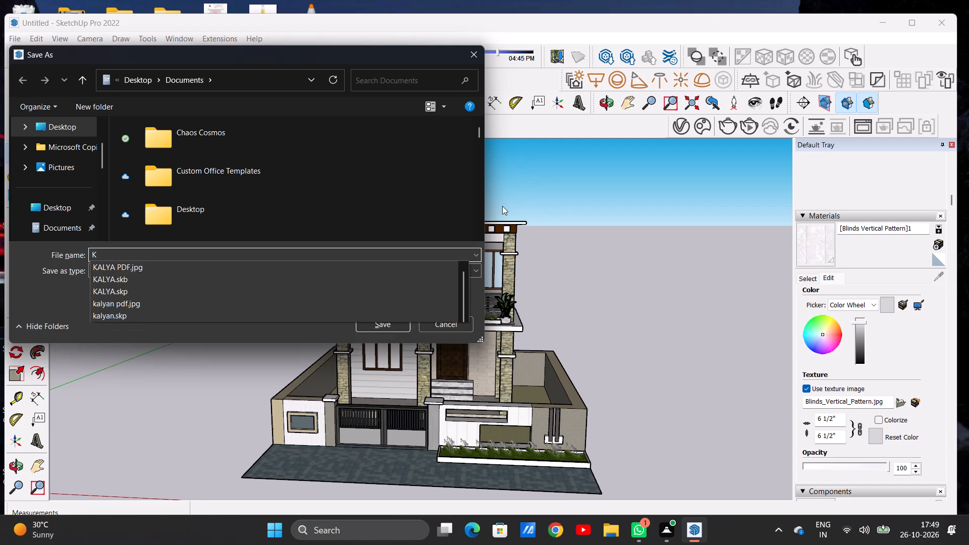
{"action": "type", "text": "ERTHI"}
{"action": "key", "text": "space"}
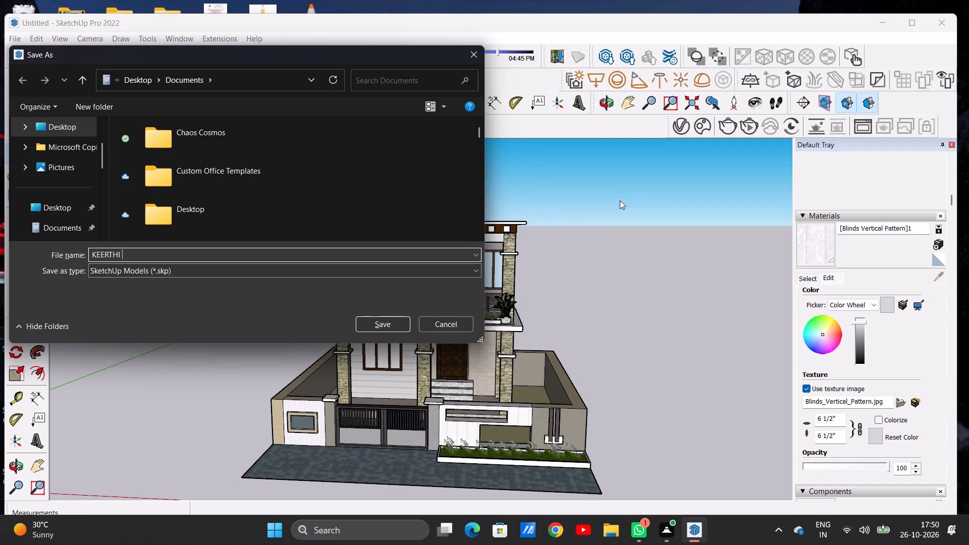
{"action": "left_click", "coordinate": [382, 323]}
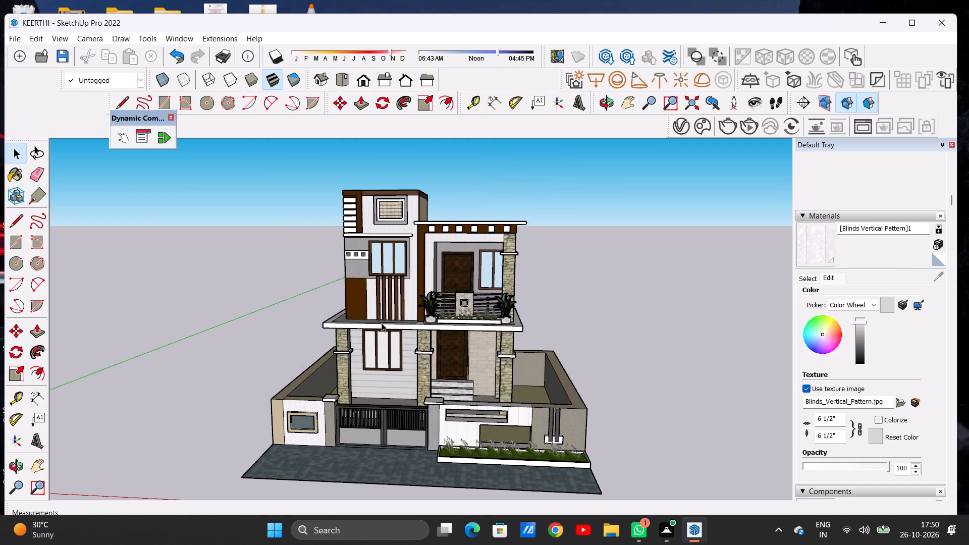
Export the current view of the house as a 2D JPEG image named KEERTHI PDF in the Downloads folder.
{"action": "left_click", "coordinate": [16, 35]}
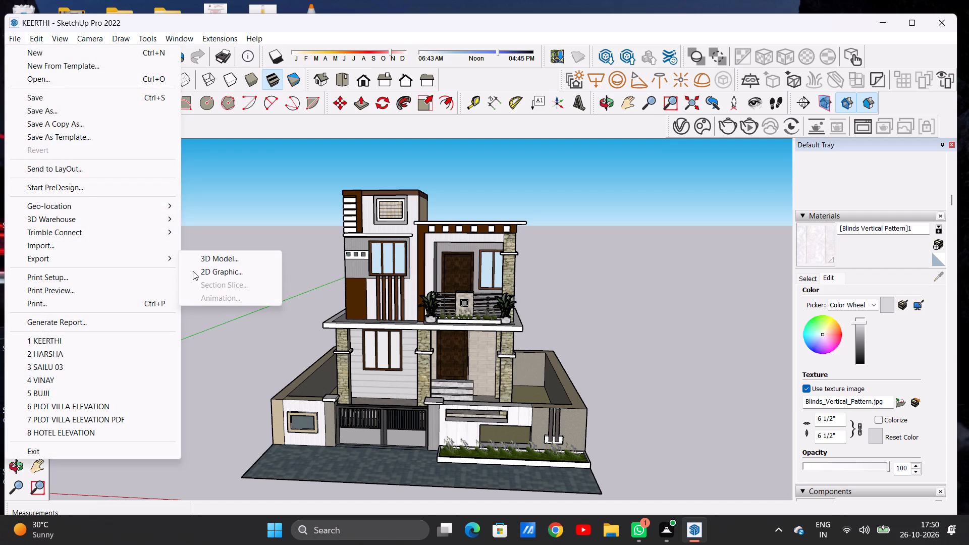
{"action": "left_click", "coordinate": [193, 271]}
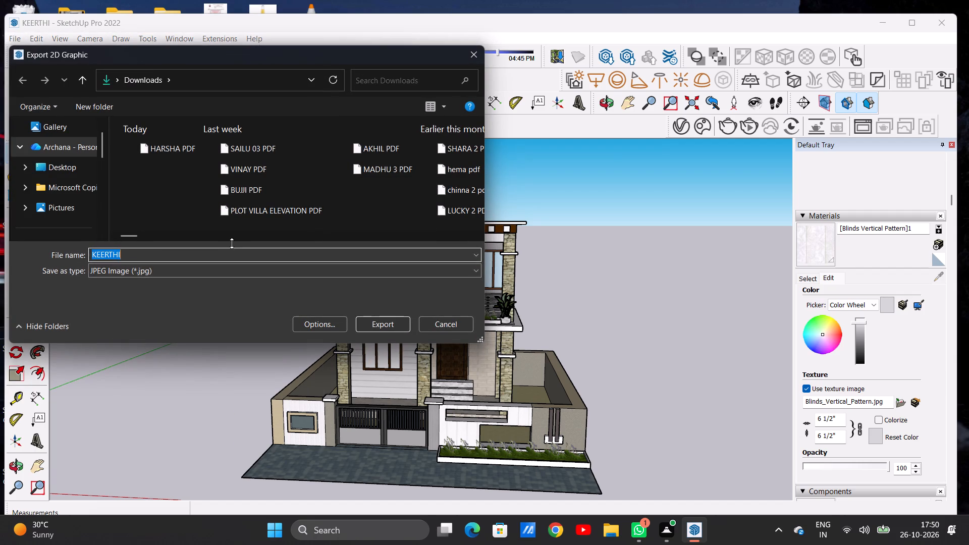
{"action": "left_click", "coordinate": [231, 251]}
{"action": "key", "text": "space"}
{"action": "type", "text": "PDF"}
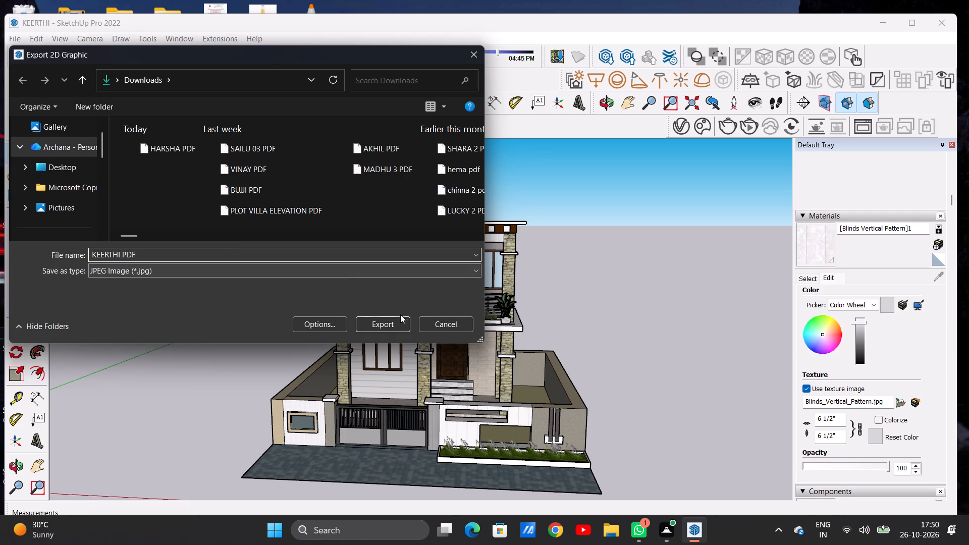
{"action": "left_click", "coordinate": [393, 321]}
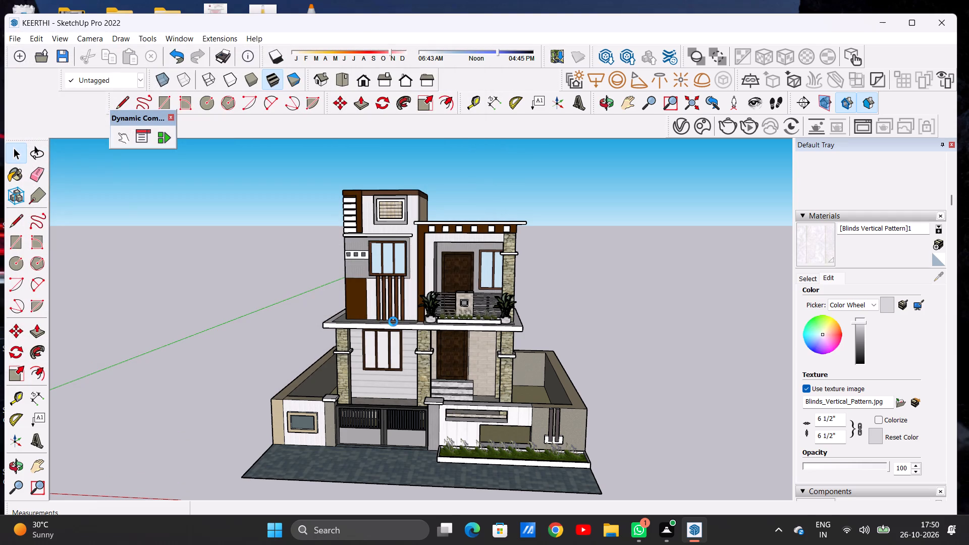